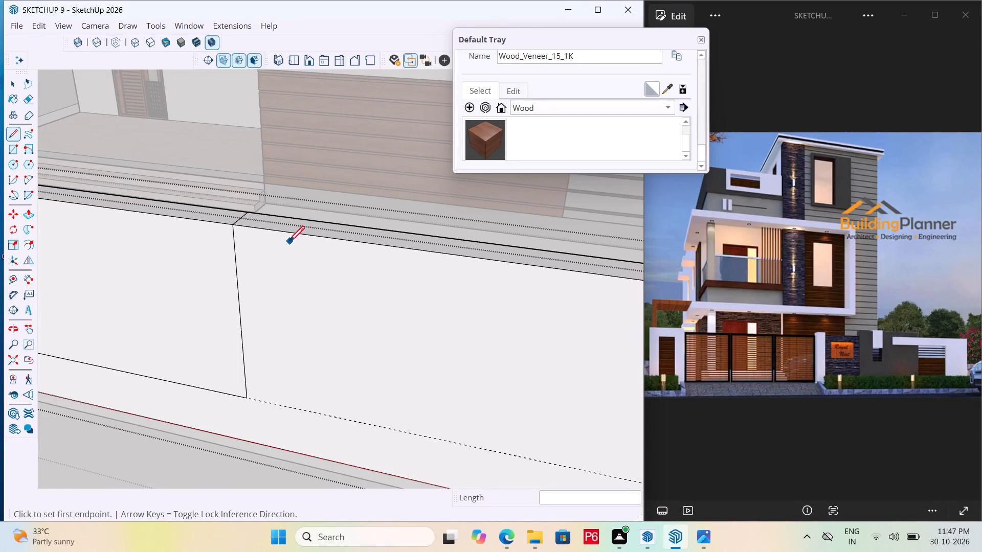
# Save the model.
pyautogui.scroll(-5, 308, 279)
pyautogui.scroll(-5, 304, 336)
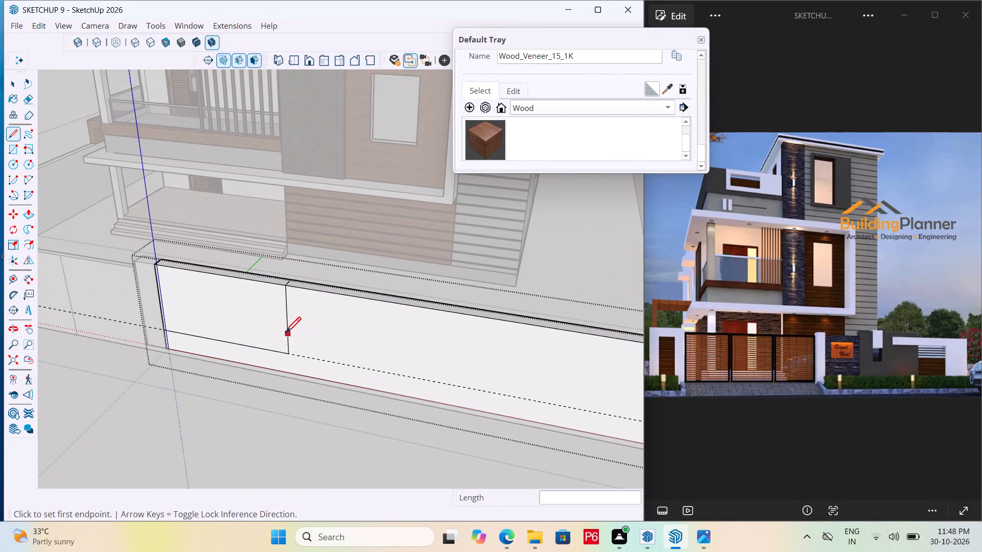
pyautogui.moveTo(285, 334); pyautogui.dragTo(304, 333, button='middle')
pyautogui.middleClick(304, 333)
pyautogui.moveTo(277, 359); pyautogui.dragTo(111, 384, button='middle')
pyautogui.hotkey('ctrl', 's')
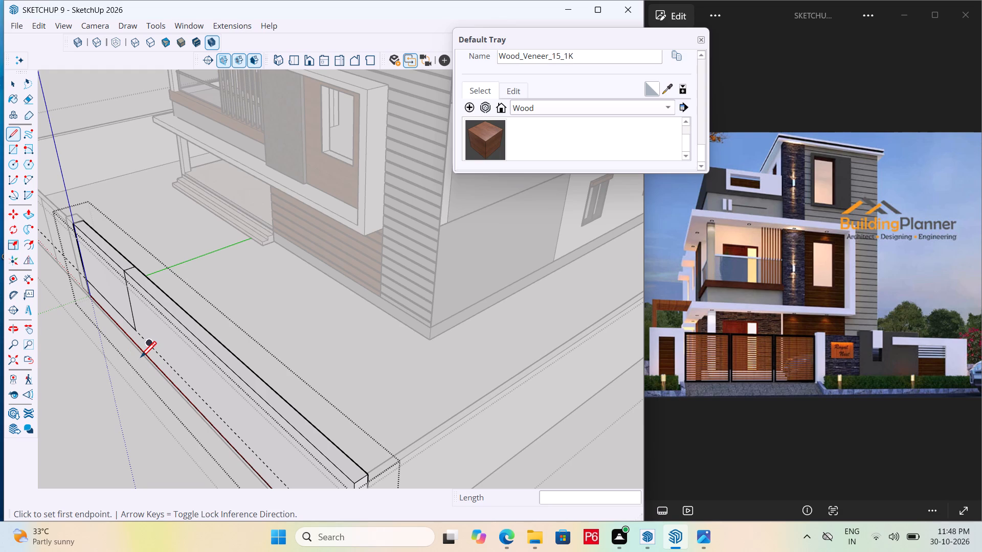
pyautogui.hotkey('ctrl', 's')
pyautogui.hotkey('ctrl', 's')
pyautogui.hotkey('ctrl', 's')
pyautogui.hotkey('ctrl', 's')
pyautogui.hotkey('ctrl', 's')
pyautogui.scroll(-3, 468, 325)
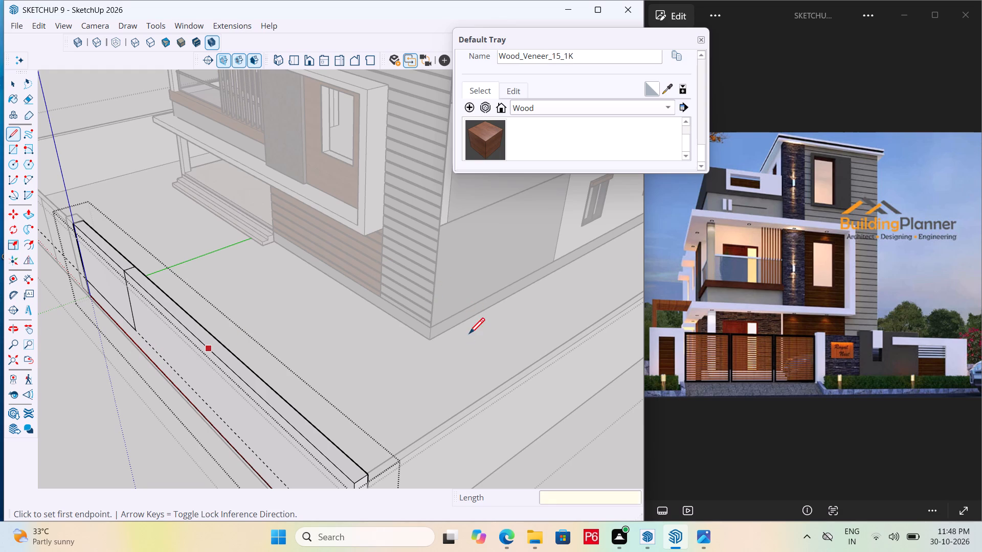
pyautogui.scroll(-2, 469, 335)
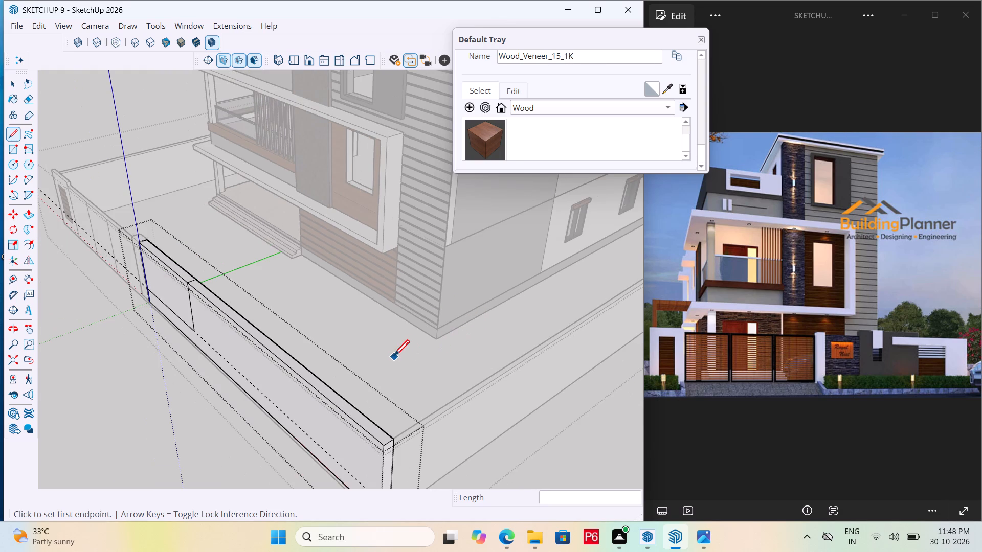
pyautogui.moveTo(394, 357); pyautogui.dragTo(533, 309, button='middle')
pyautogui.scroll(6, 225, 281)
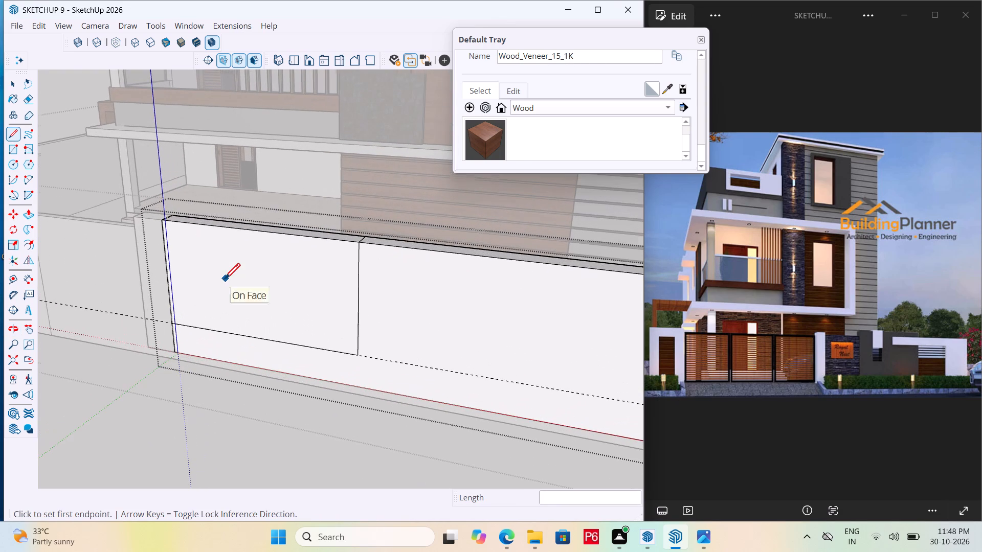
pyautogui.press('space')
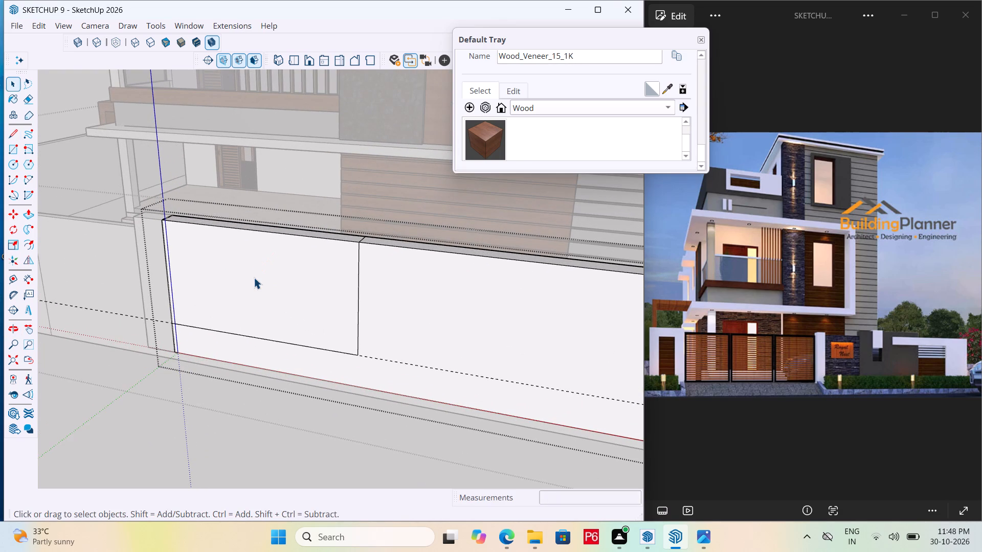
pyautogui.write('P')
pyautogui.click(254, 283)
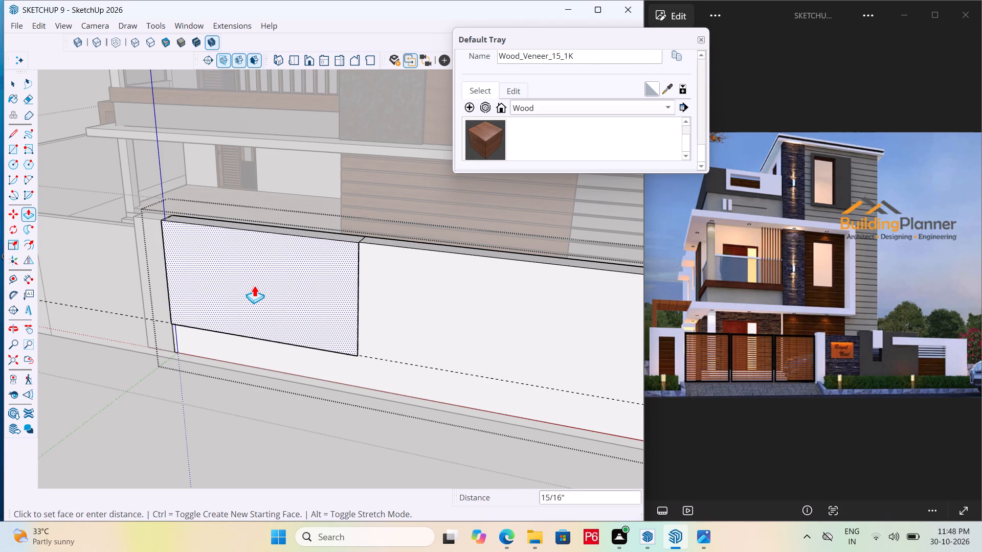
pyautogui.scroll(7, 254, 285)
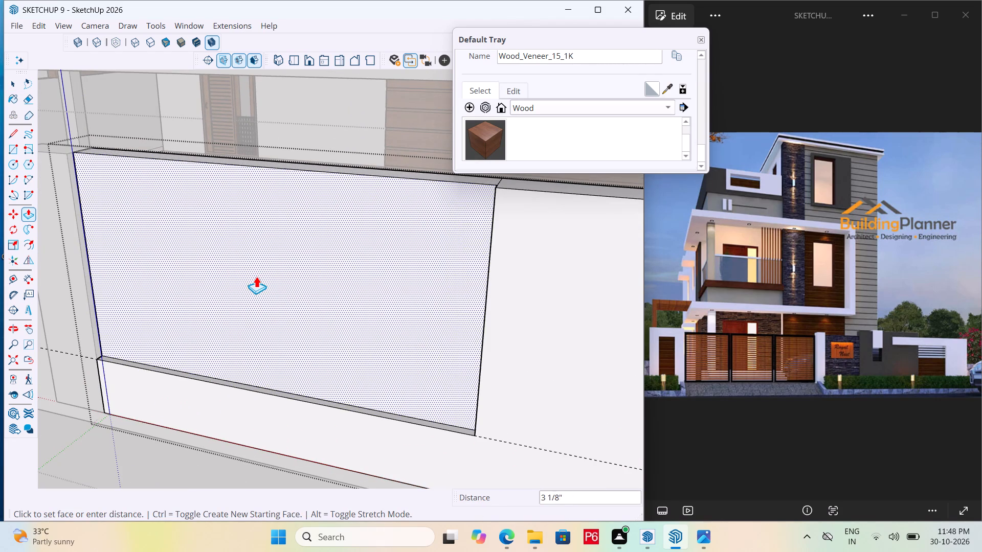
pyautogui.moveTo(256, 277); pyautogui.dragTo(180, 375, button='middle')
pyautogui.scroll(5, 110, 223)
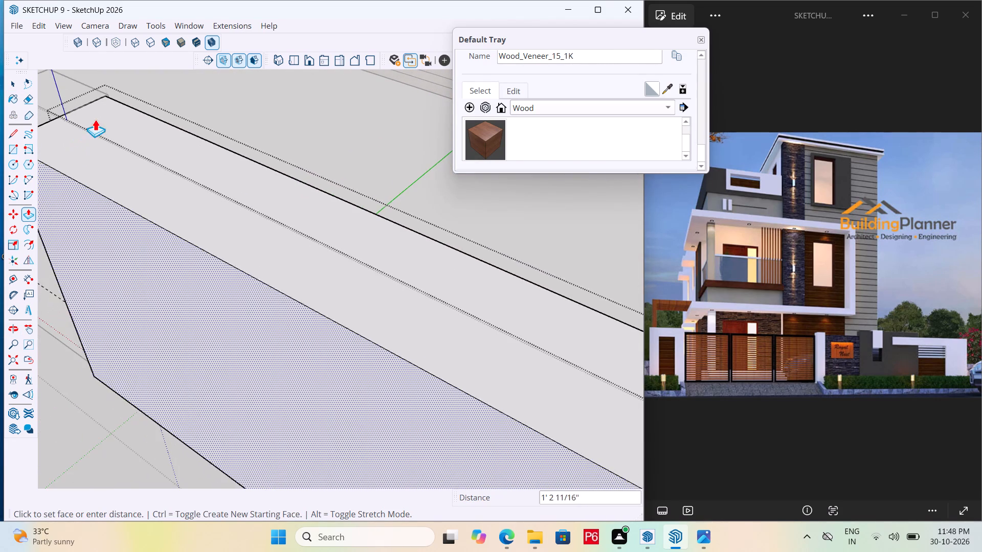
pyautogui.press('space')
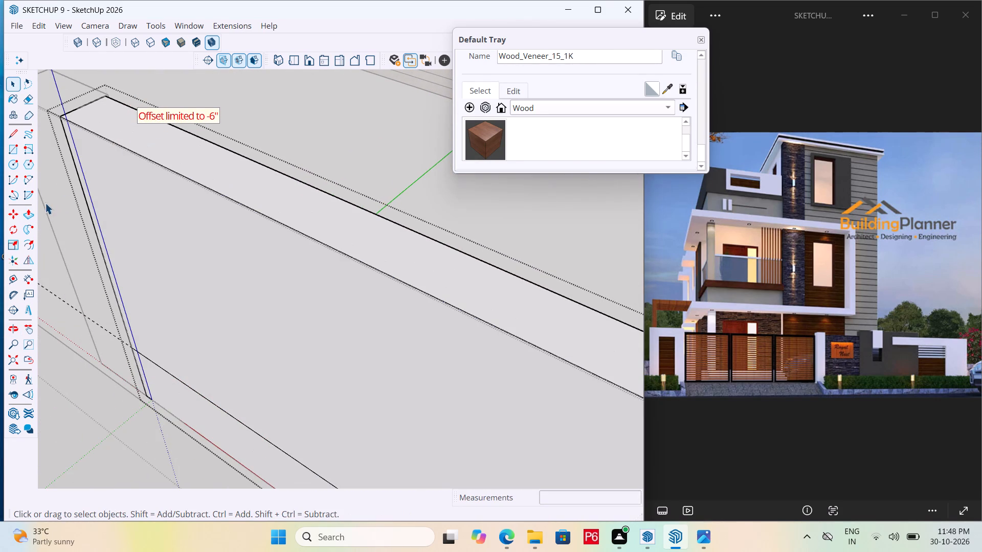
# Push the front face of the rectangular panel at the boundary wall's origin end inward about 3 1/4".
pyautogui.press('p')
pyautogui.click(95, 153)
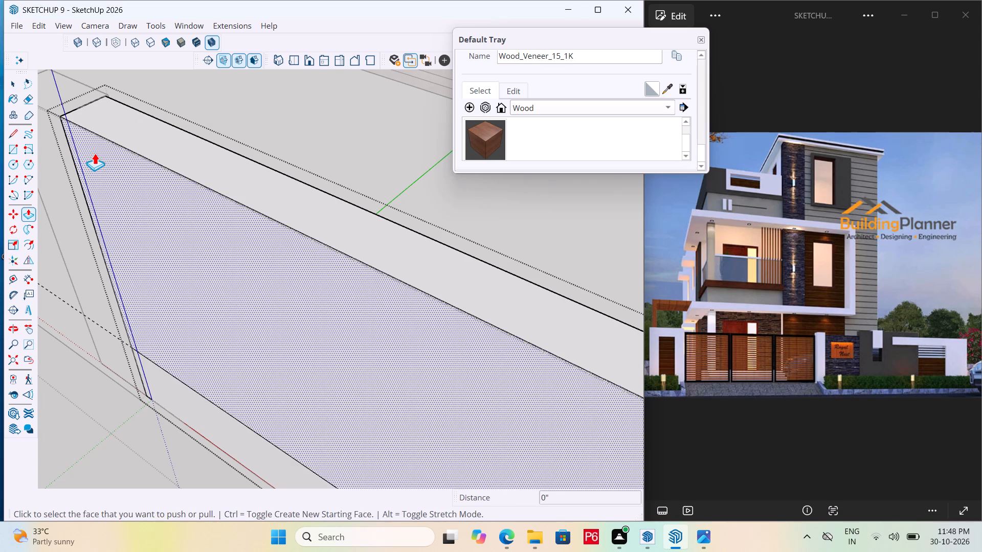
pyautogui.click(102, 141)
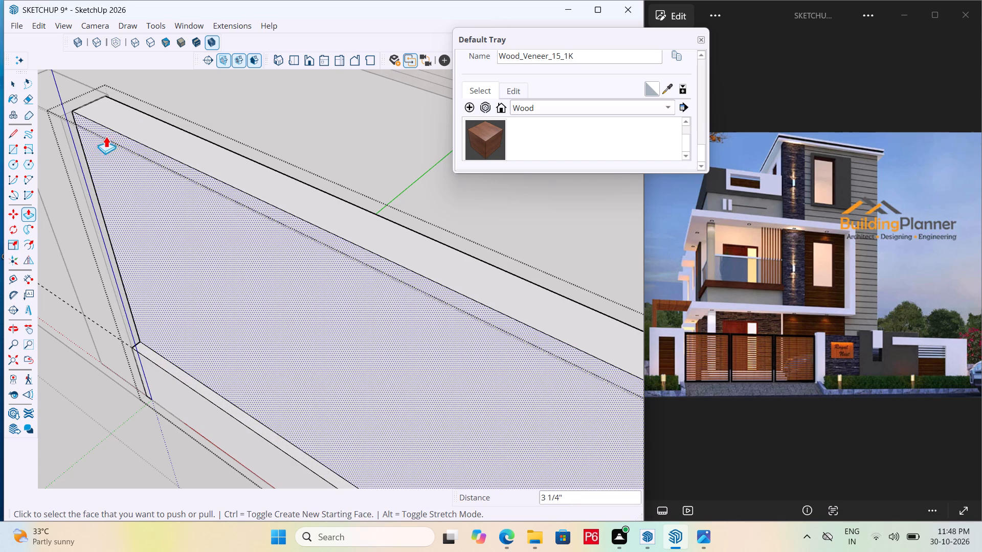
# Push the rear face of the same boundary wall panel inward about 4 3/16".
pyautogui.scroll(-5, 201, 130)
pyautogui.moveTo(334, 200); pyautogui.dragTo(50, 206, button='middle')
pyautogui.scroll(5, 187, 162)
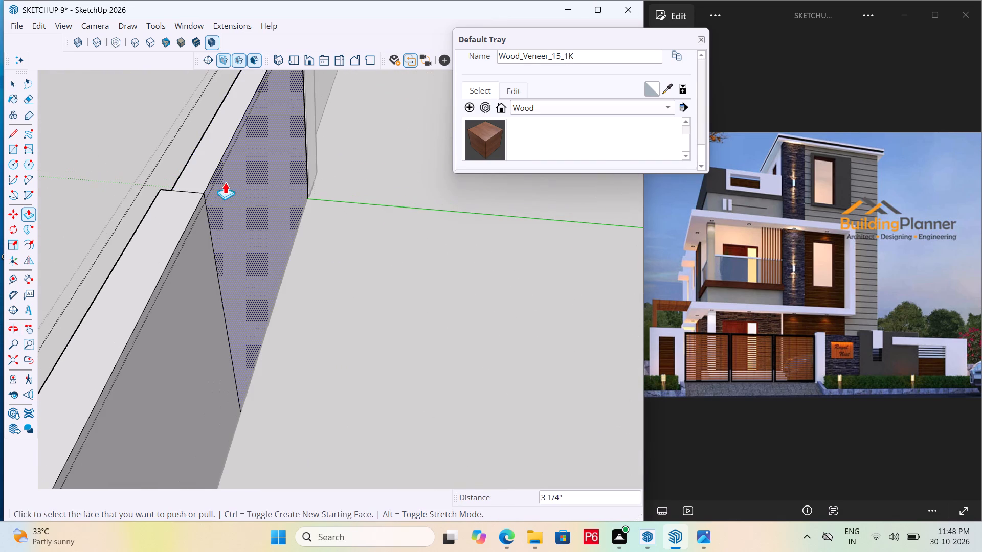
pyautogui.click(240, 195)
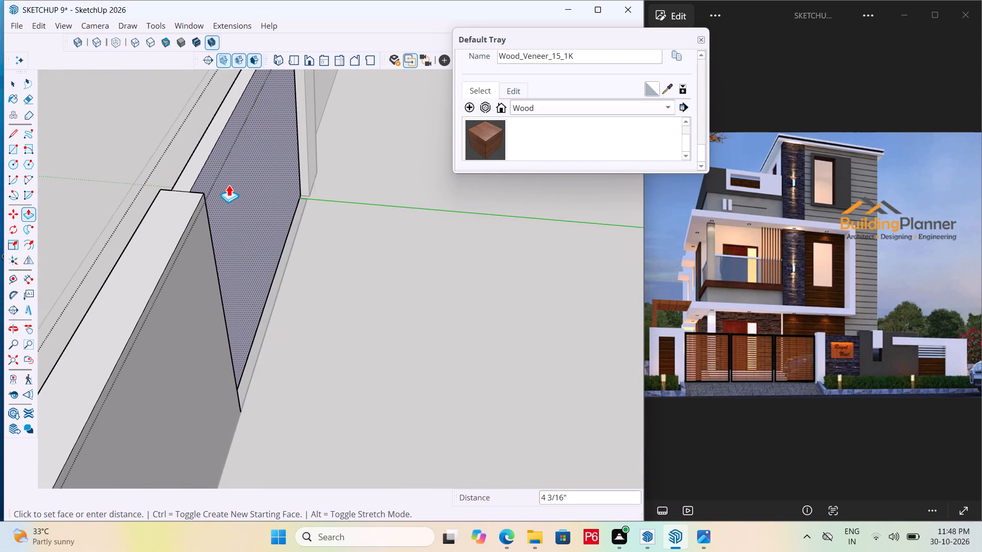
pyautogui.click(229, 185)
pyautogui.moveTo(169, 235); pyautogui.dragTo(496, 217, button='middle')
pyautogui.scroll(-6, 358, 204)
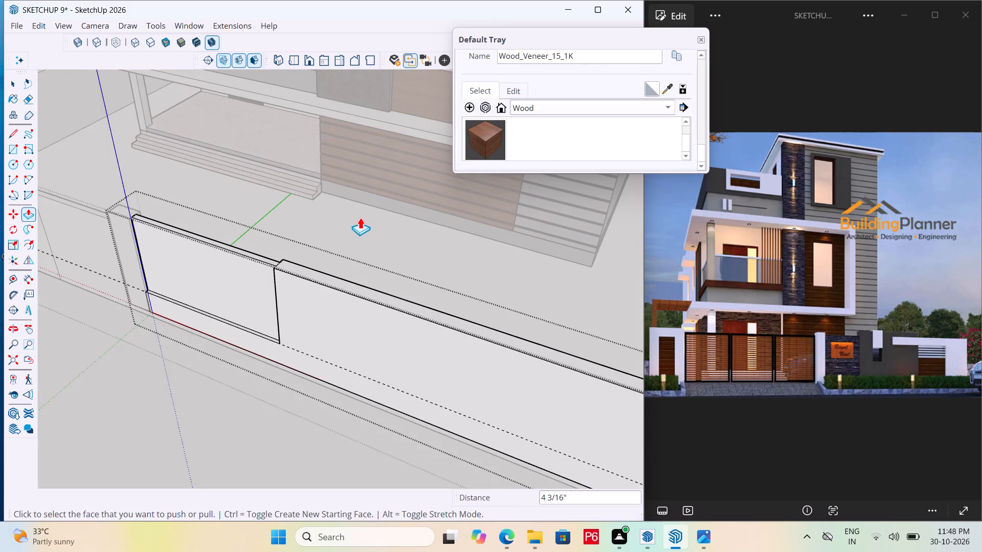
pyautogui.scroll(-3, 281, 222)
# Save the model with the thinned wall panel.
pyautogui.hotkey('ctrl', 's')
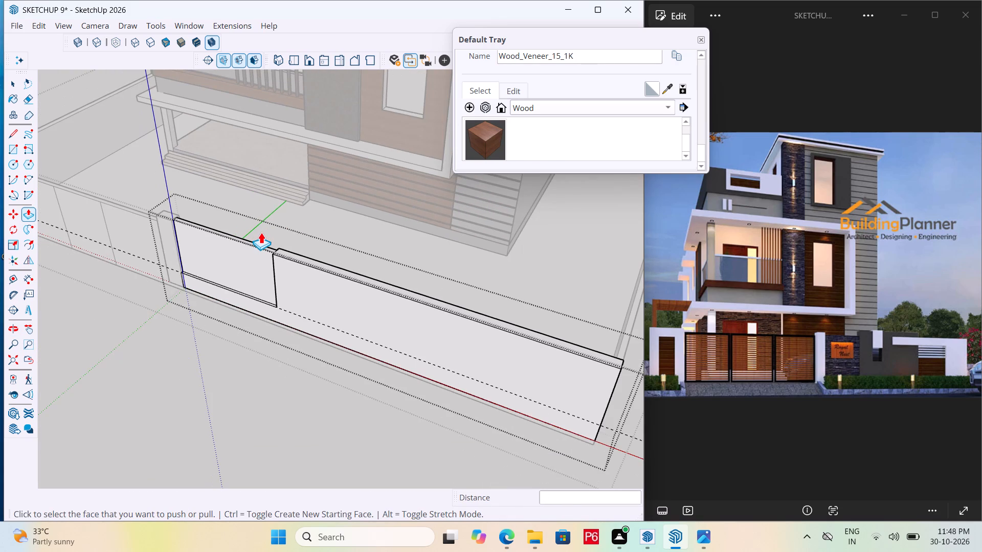
pyautogui.hotkey('ctrl', 's')
pyautogui.hotkey('ctrl', 's')
pyautogui.hotkey('ctrl', 's')
pyautogui.hotkey('ctrl', 's')
# Examine the recessed panel and its junction with the longer, full-thickness part of the boundary wall.
pyautogui.press('space')
pyautogui.moveTo(190, 293); pyautogui.dragTo(215, 292, button='middle')
pyautogui.press('space')
pyautogui.moveTo(216, 292); pyautogui.dragTo(364, 242, button='middle')
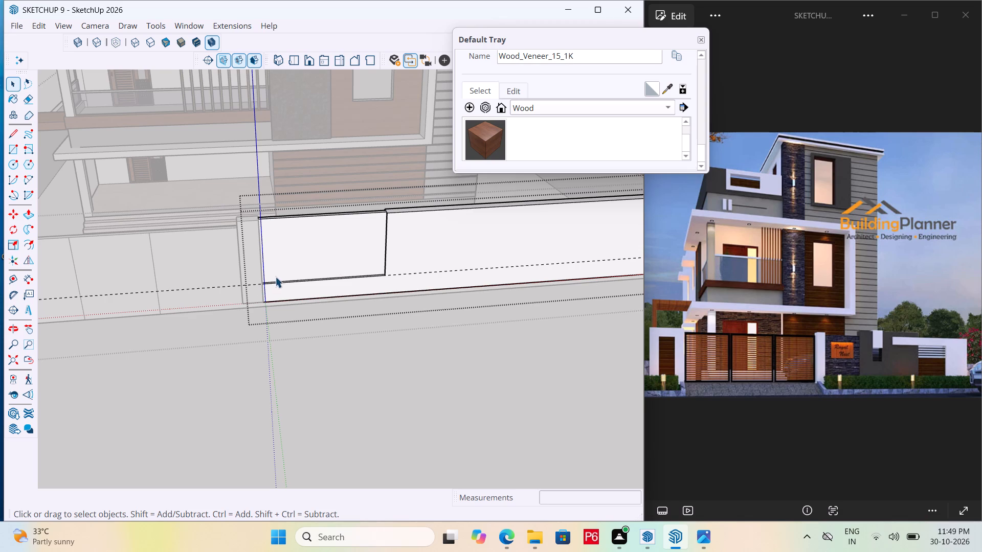
pyautogui.moveTo(277, 277); pyautogui.dragTo(347, 295, button='middle')
pyautogui.scroll(-1, 213, 323)
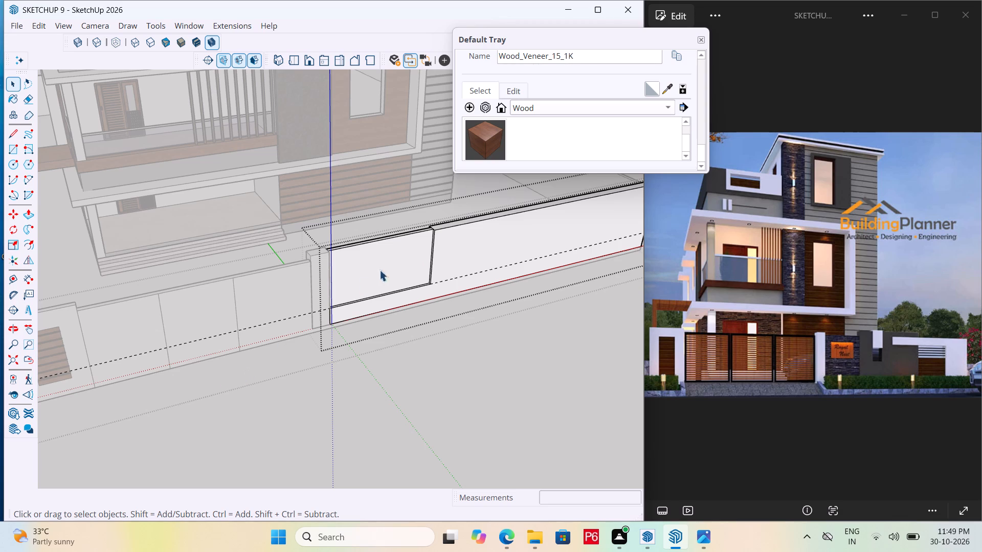
pyautogui.scroll(-5, 313, 297)
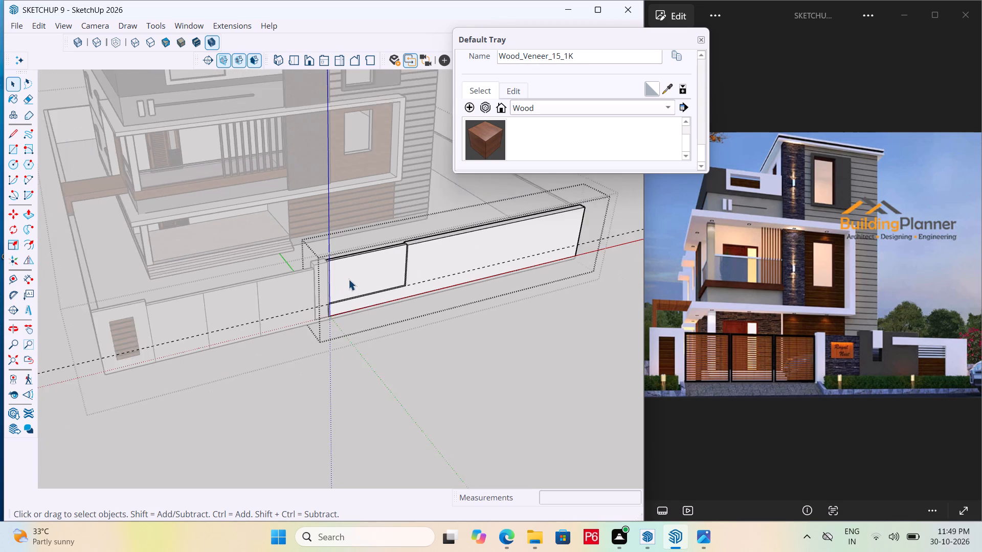
pyautogui.scroll(-1, 348, 279)
pyautogui.moveTo(387, 254); pyautogui.dragTo(357, 281, button='middle')
pyautogui.scroll(10, 396, 259)
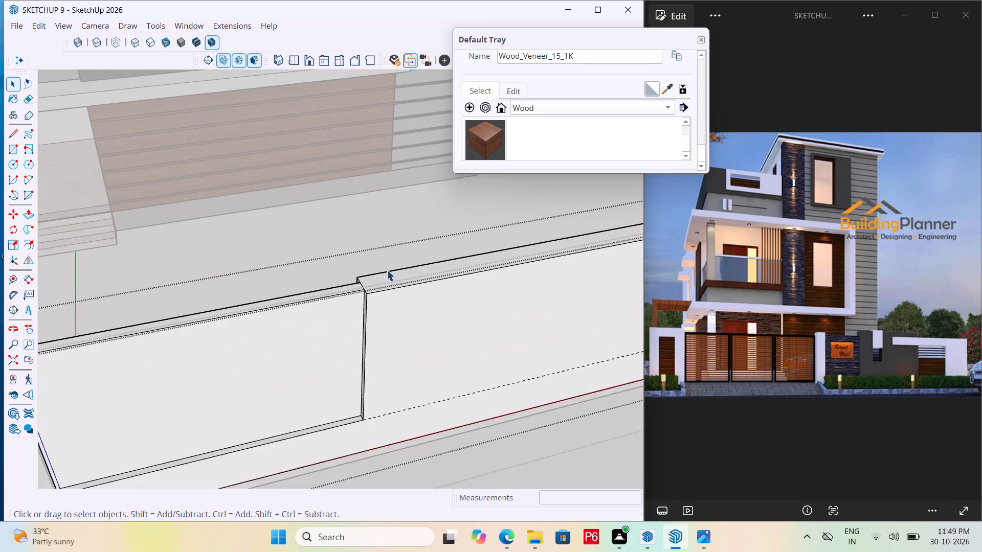
pyautogui.scroll(5, 384, 275)
pyautogui.moveTo(382, 295); pyautogui.dragTo(346, 328, button='middle')
pyautogui.scroll(-1, 347, 327)
pyautogui.scroll(-5, 412, 305)
pyautogui.moveTo(413, 306); pyautogui.dragTo(310, 325, button='middle')
pyautogui.scroll(6, 231, 329)
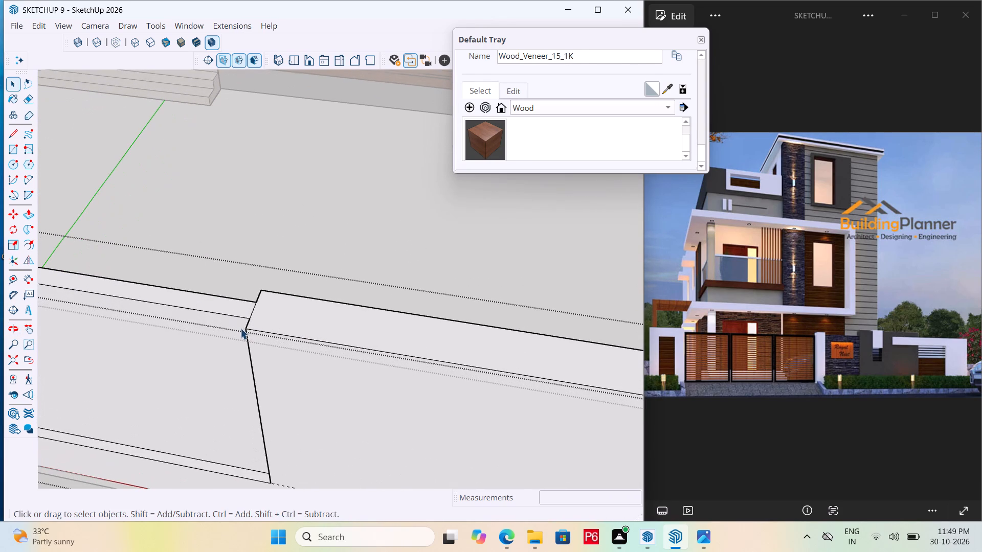
pyautogui.scroll(-3, 283, 299)
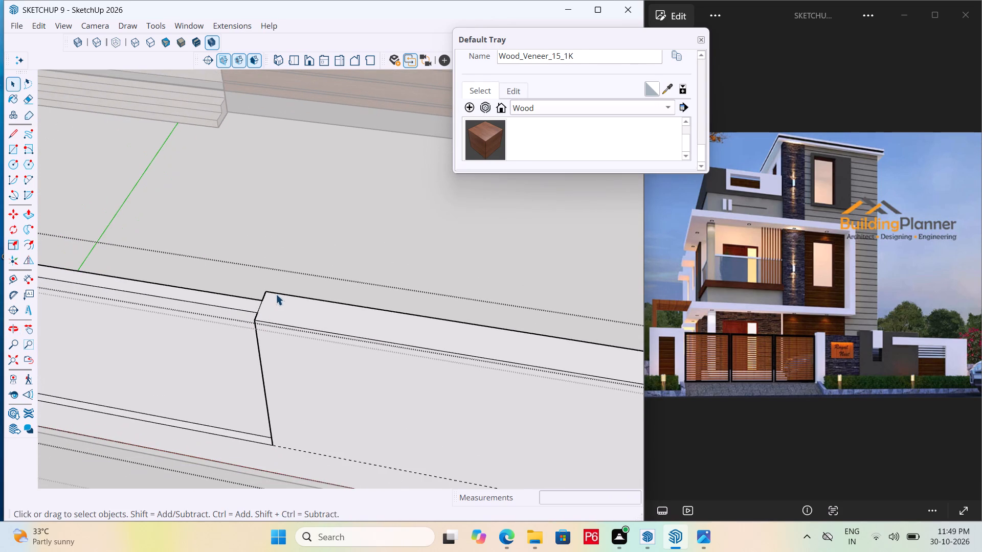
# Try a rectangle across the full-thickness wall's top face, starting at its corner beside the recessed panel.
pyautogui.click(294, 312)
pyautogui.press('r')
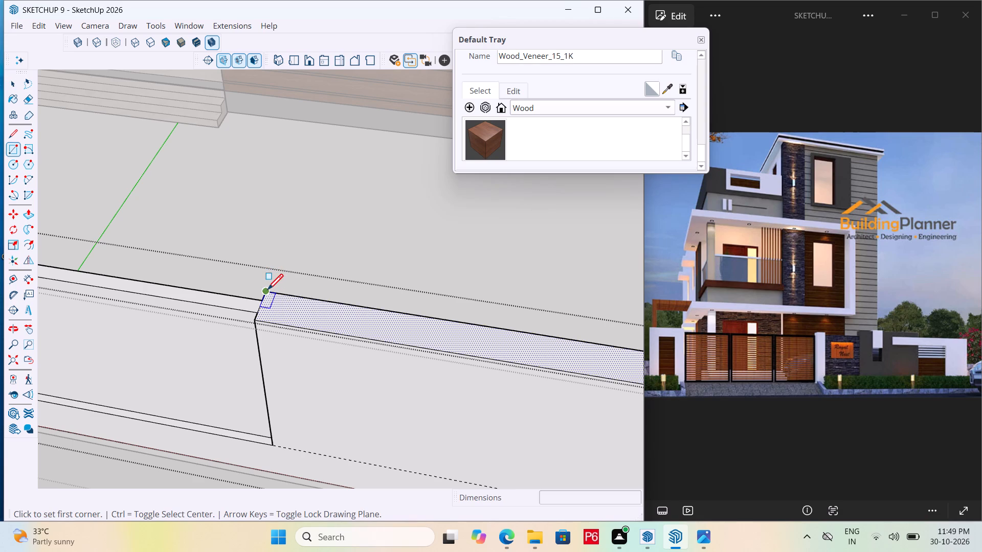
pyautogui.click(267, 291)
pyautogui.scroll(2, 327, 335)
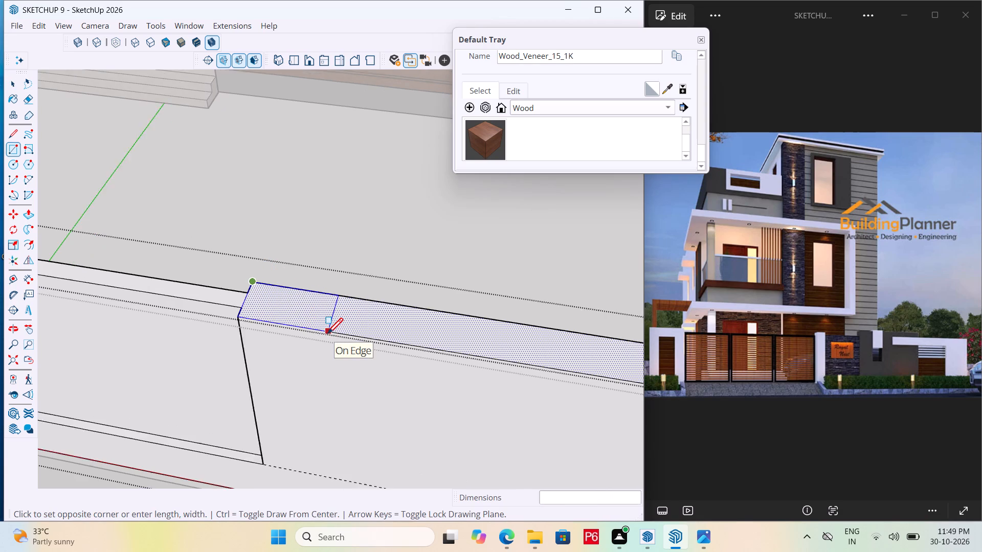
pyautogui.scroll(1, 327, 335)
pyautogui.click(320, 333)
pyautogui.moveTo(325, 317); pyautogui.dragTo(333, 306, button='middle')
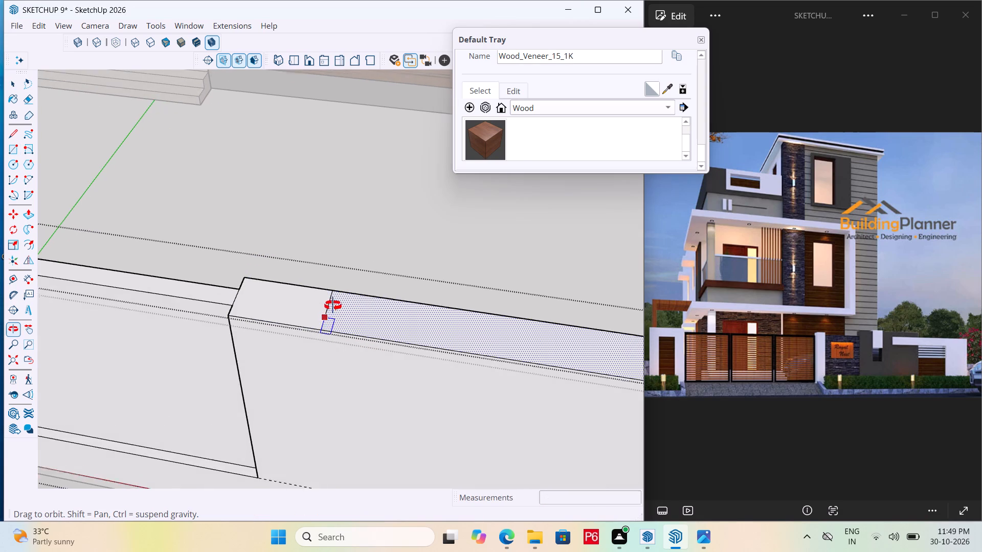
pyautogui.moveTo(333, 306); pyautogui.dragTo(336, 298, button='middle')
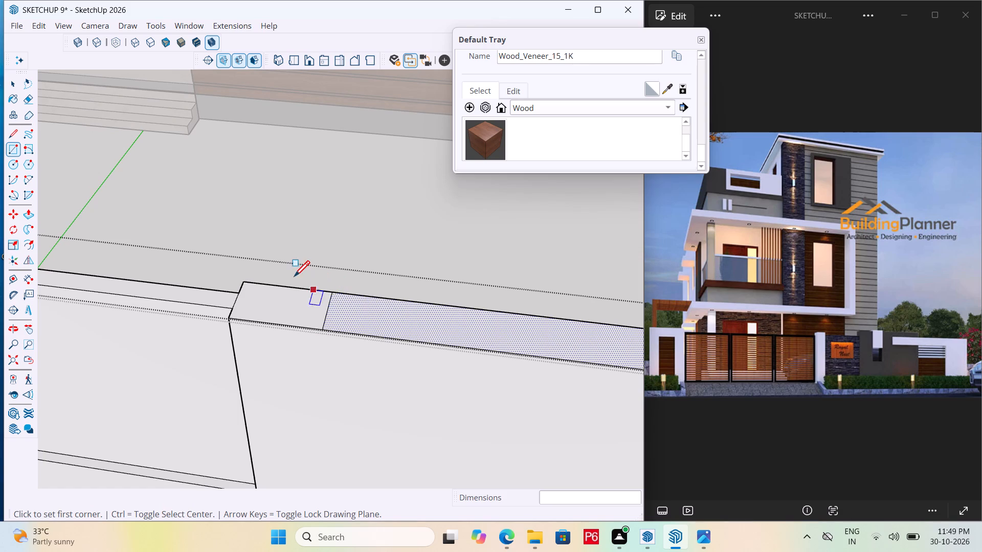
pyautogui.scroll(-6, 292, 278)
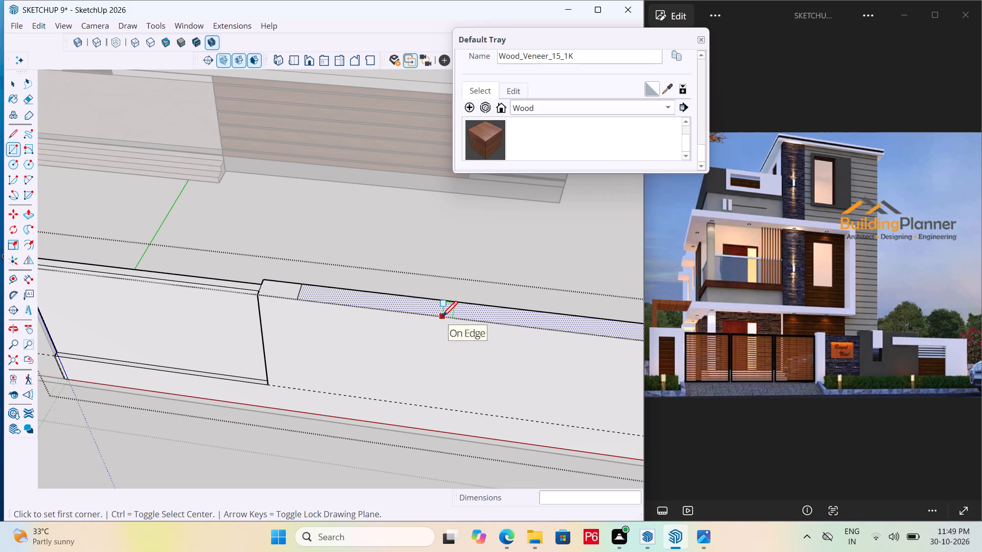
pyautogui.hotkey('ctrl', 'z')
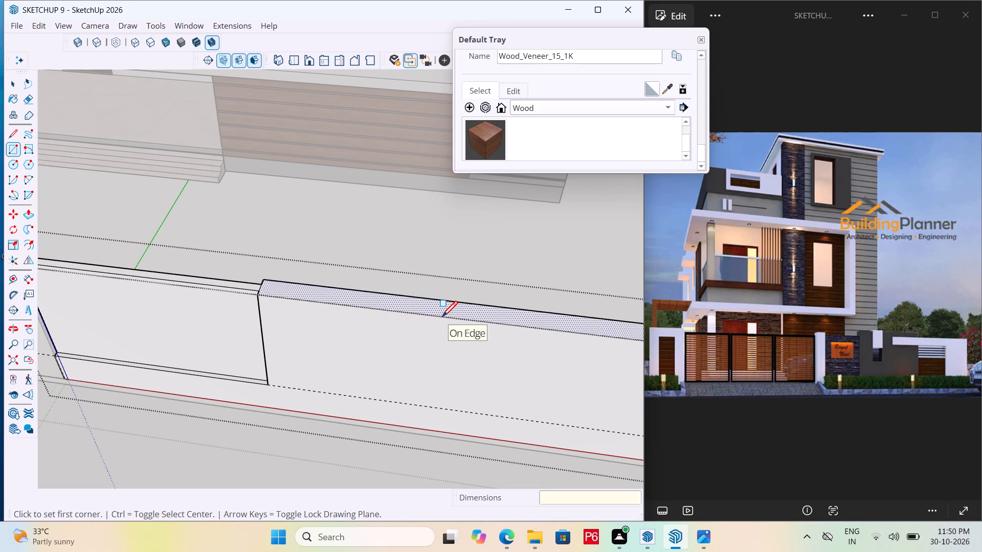
# Draw a vertical line about 8' 7 11/16" long on the full-thickness wall's front face, from bottom edge to top edge.
pyautogui.scroll(-14, 453, 317)
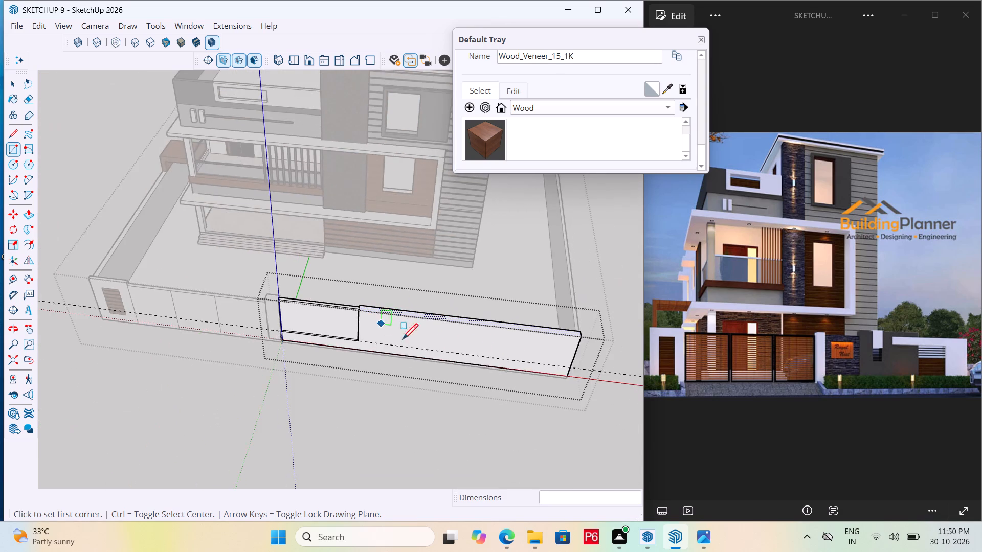
pyautogui.moveTo(477, 355); pyautogui.dragTo(494, 316, button='middle')
pyautogui.scroll(5, 480, 298)
pyautogui.scroll(4, 451, 340)
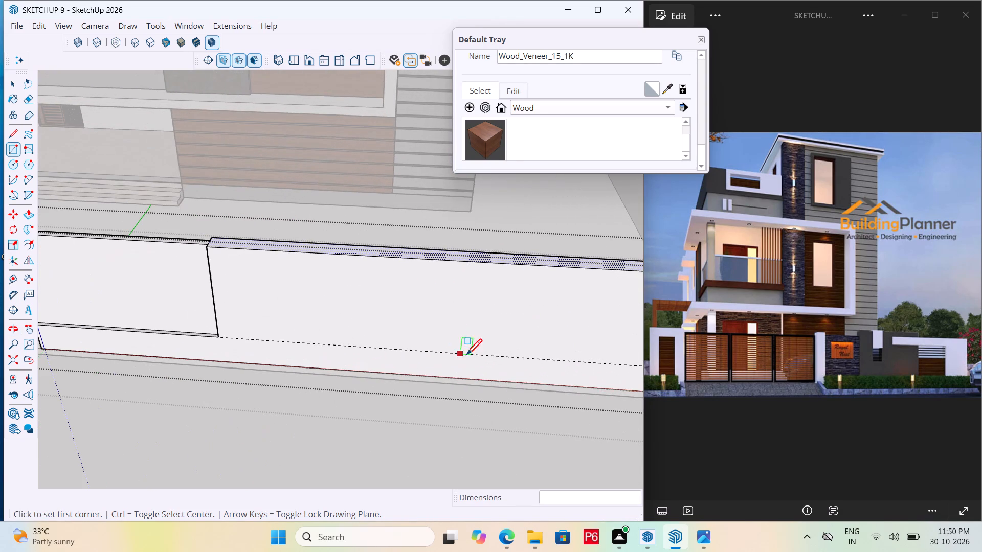
pyautogui.click(482, 380)
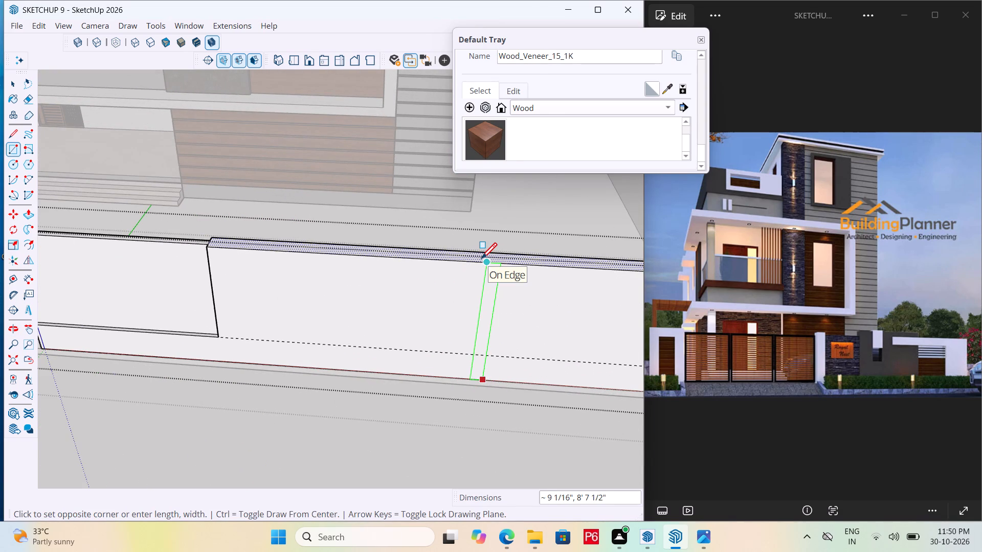
pyautogui.press('Escape')
pyautogui.press('l')
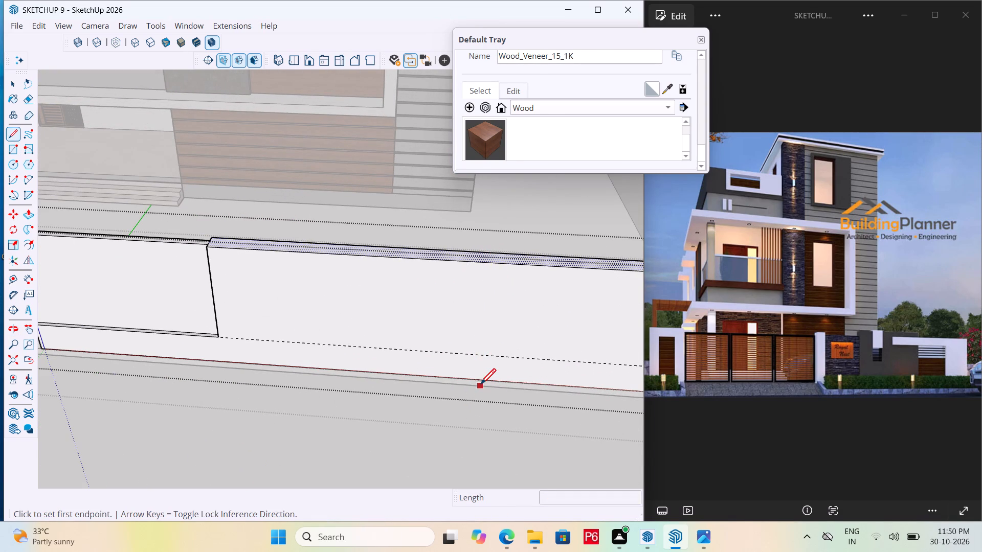
pyautogui.click(479, 381)
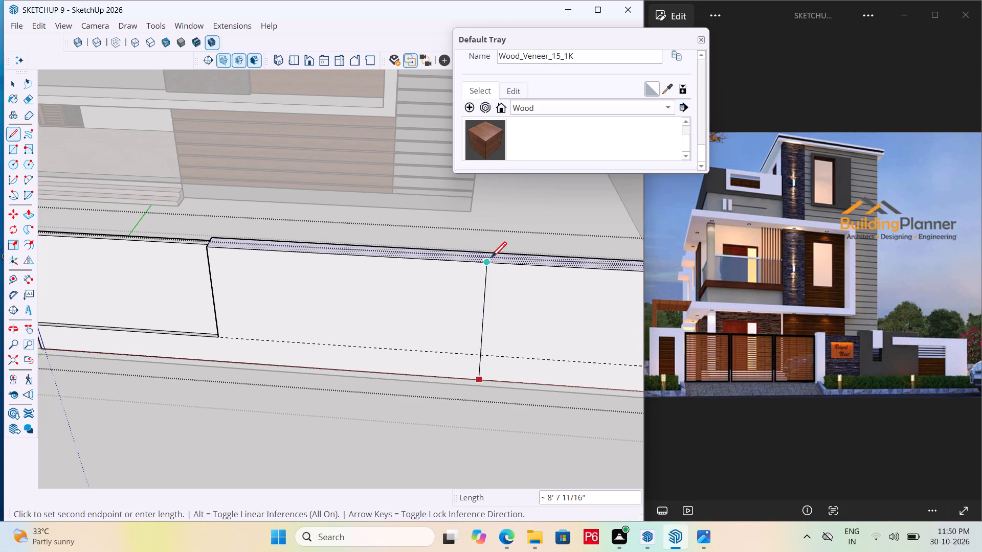
pyautogui.click(496, 264)
pyautogui.moveTo(500, 254); pyautogui.dragTo(351, 292, button='middle')
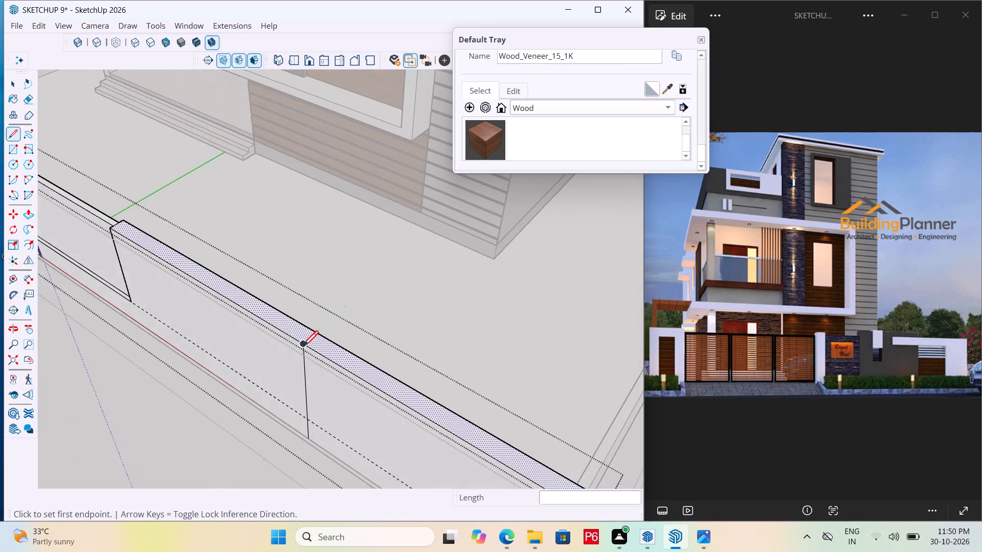
# Draw a 1' 7/8" line across the wall's top face, from the vertical dividing line's top end to the back edge.
pyautogui.scroll(5, 296, 363)
pyautogui.click(308, 335)
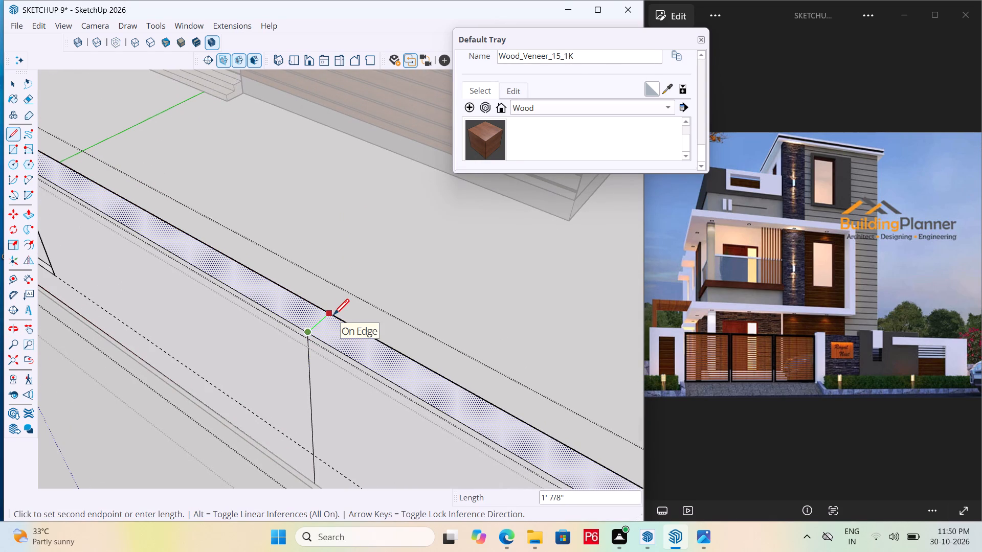
pyautogui.scroll(5, 323, 323)
pyautogui.click(338, 308)
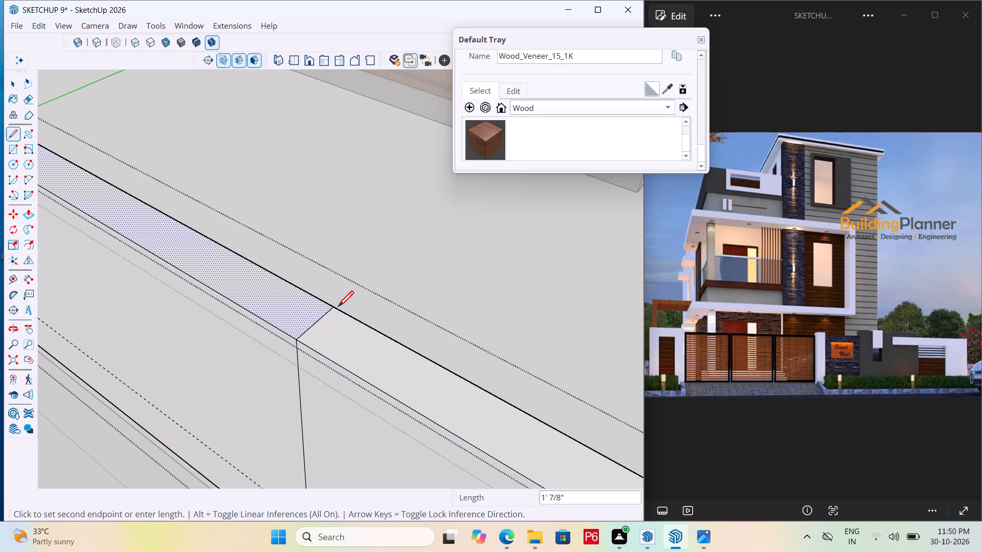
# Save the model with the divided full-thickness wall.
pyautogui.scroll(-5, 372, 319)
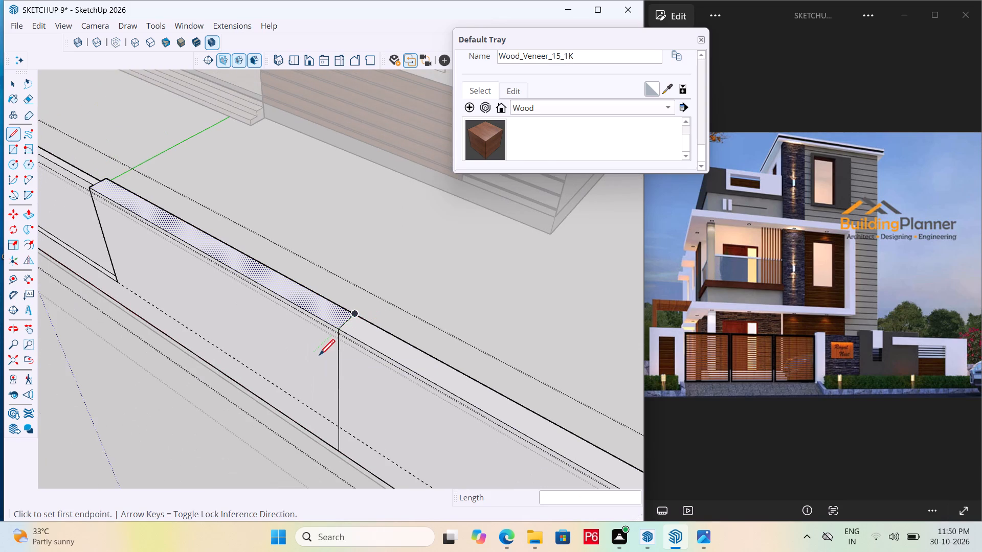
pyautogui.moveTo(319, 365); pyautogui.dragTo(485, 329, button='middle')
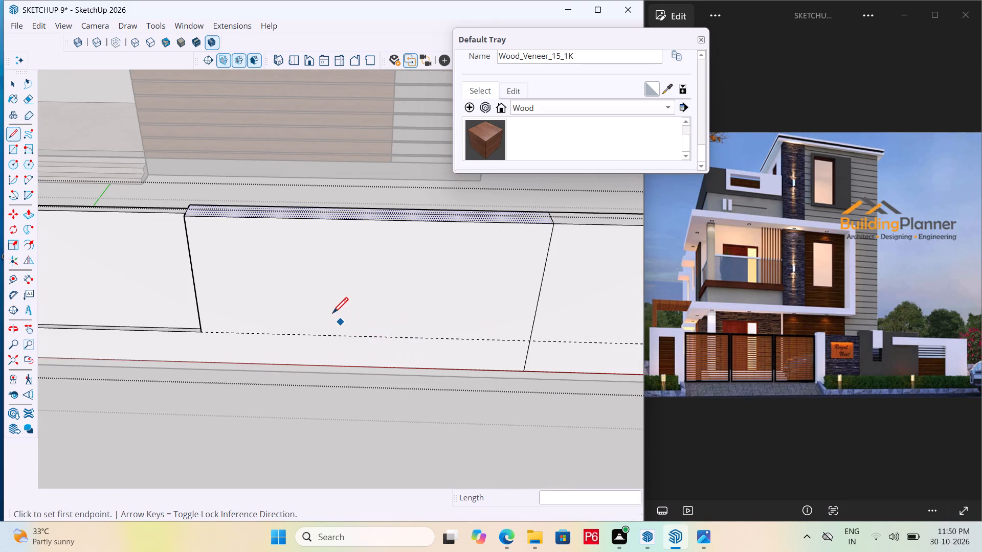
pyautogui.scroll(-3, 329, 310)
pyautogui.moveTo(325, 311); pyautogui.dragTo(391, 287, button='middle')
pyautogui.hotkey('ctrl', 's')
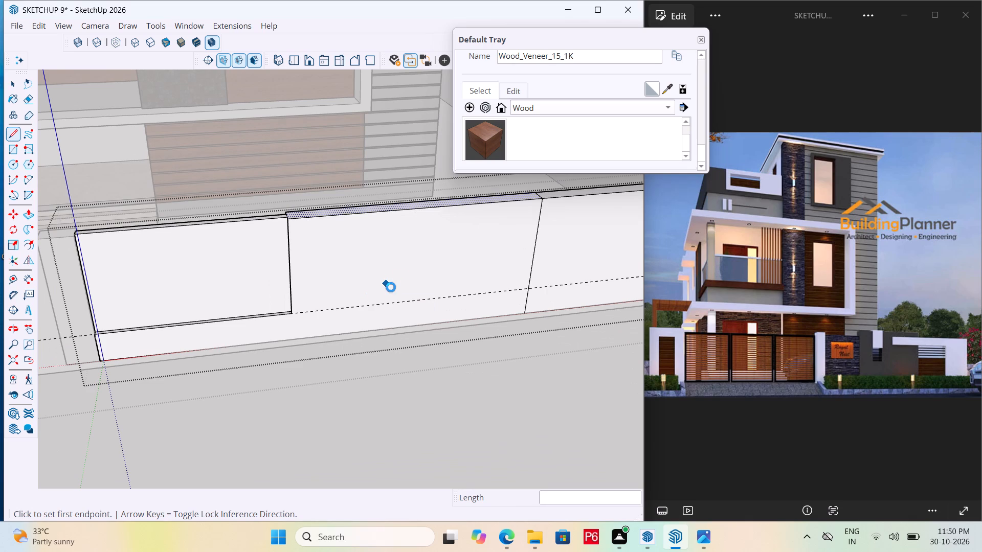
pyautogui.hotkey('ctrl', 's')
pyautogui.hotkey('ctrl', 's')
pyautogui.hotkey('ctrl', 's')
pyautogui.hotkey('ctrl', 's')
pyautogui.hotkey('ctrl', 's')
pyautogui.hotkey('ctrl', 's')
pyautogui.hotkey('ctrl', 's')
pyautogui.hotkey('ctrl', 's')
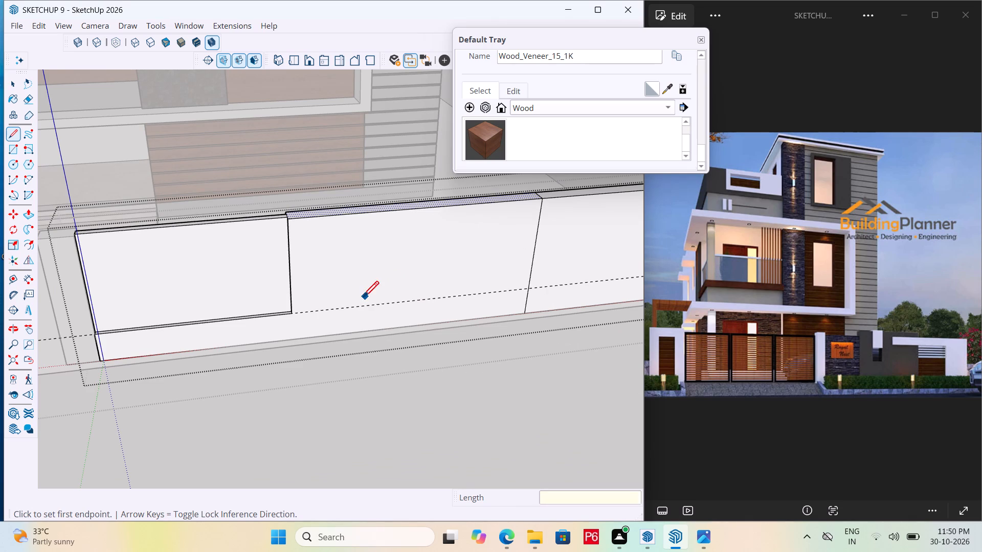
# Erase the horizontal dashed guide line running along the lower part of the boundary wall's front face.
pyautogui.scroll(-7, 358, 302)
pyautogui.moveTo(333, 312); pyautogui.dragTo(224, 293, button='middle')
pyautogui.scroll(5, 385, 282)
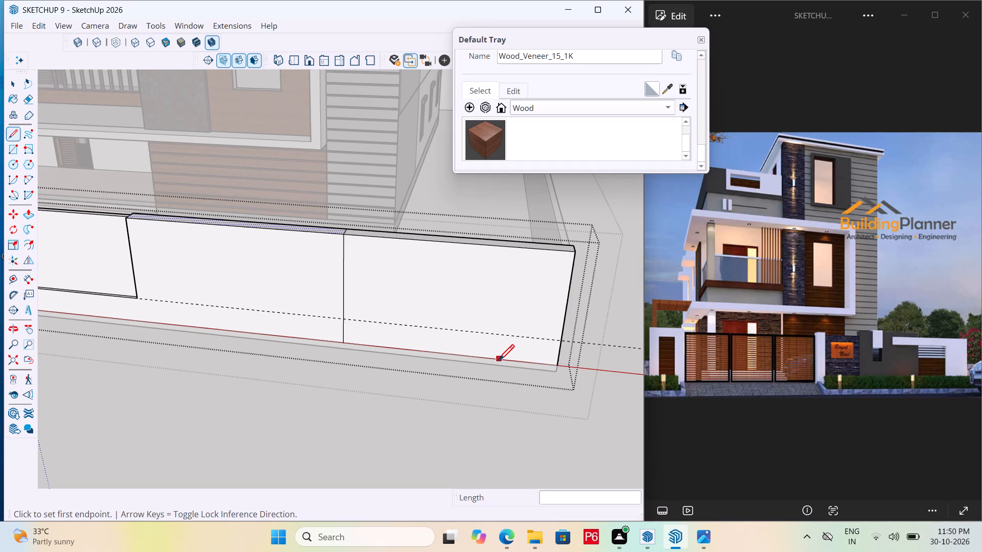
pyautogui.press('e')
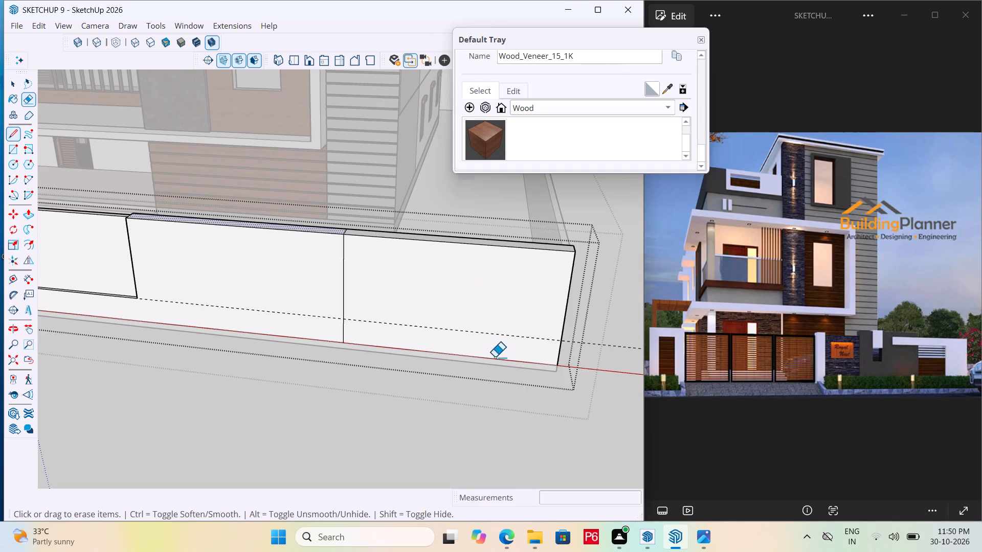
pyautogui.moveTo(427, 323); pyautogui.dragTo(423, 333)
pyautogui.click(423, 333)
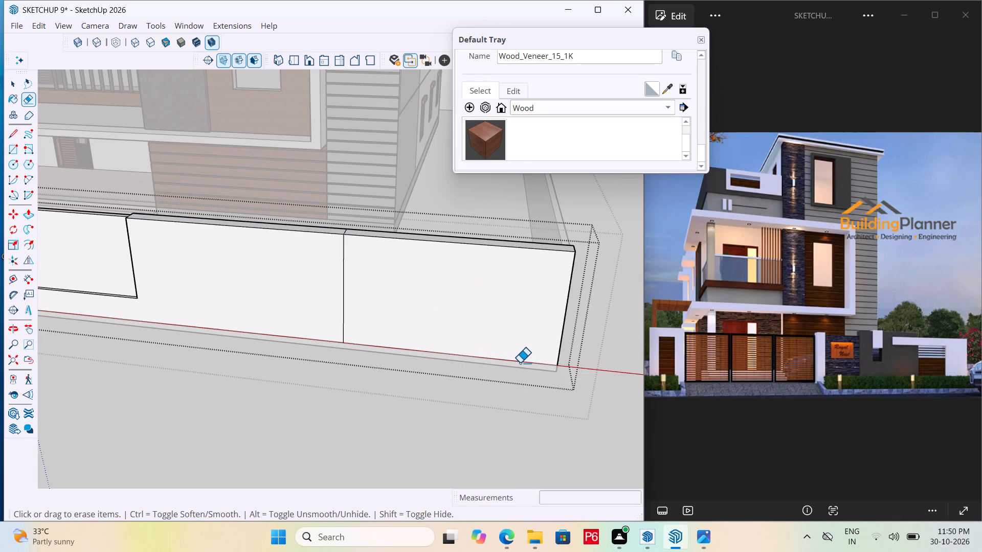
# Outline a rectangle about 10' 5 9/16" wide on the end section's front face, from the bottom edge up and across to the dividing line.
pyautogui.press('l')
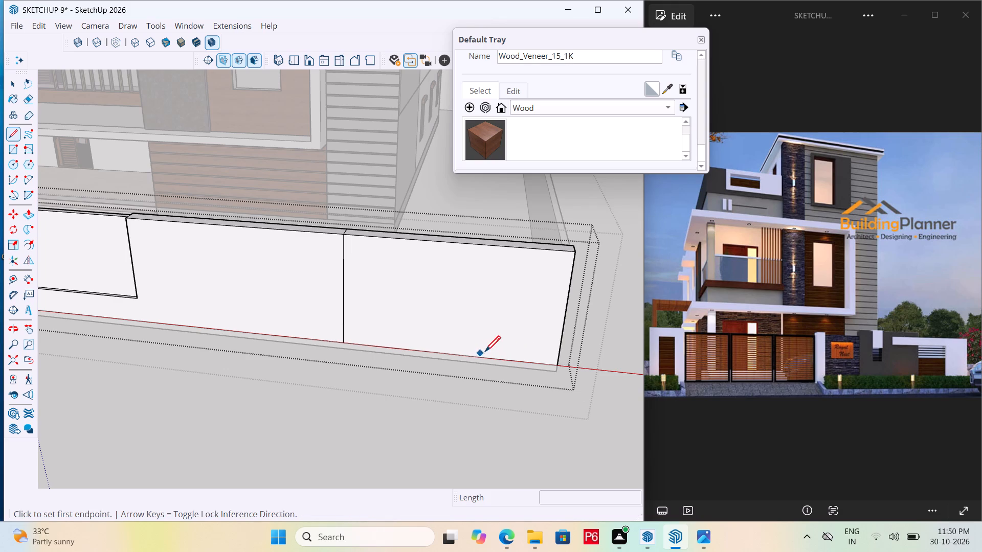
pyautogui.moveTo(487, 354); pyautogui.dragTo(488, 350)
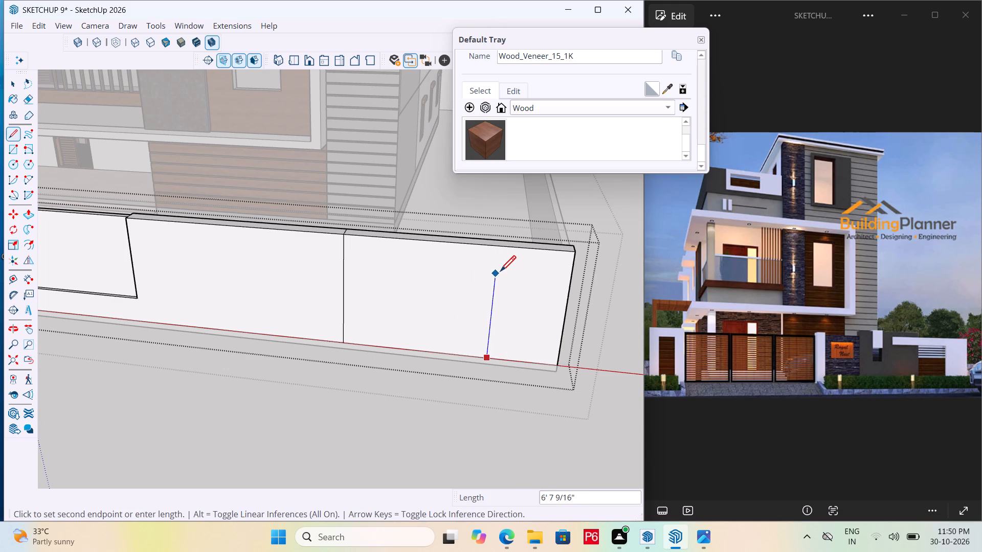
pyautogui.click(498, 283)
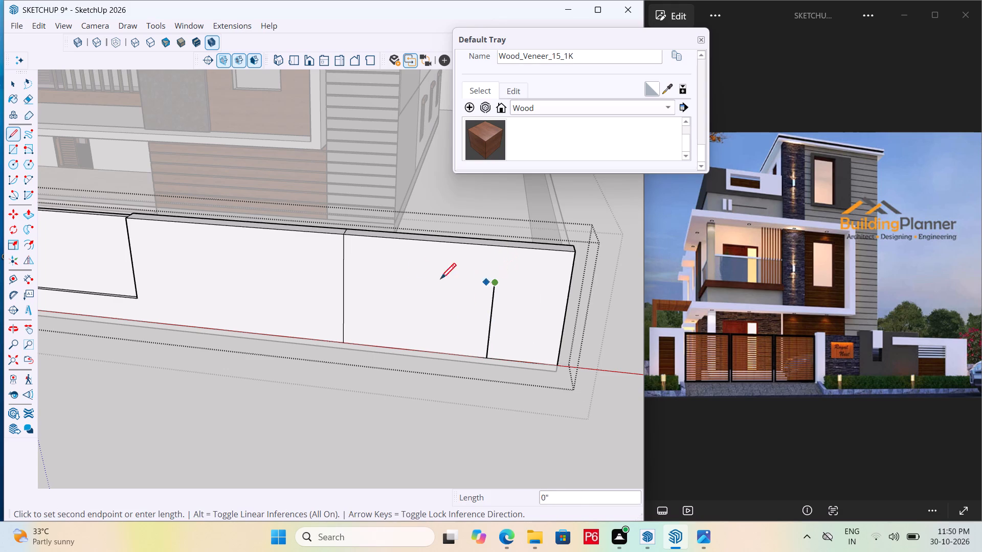
pyautogui.click(342, 269)
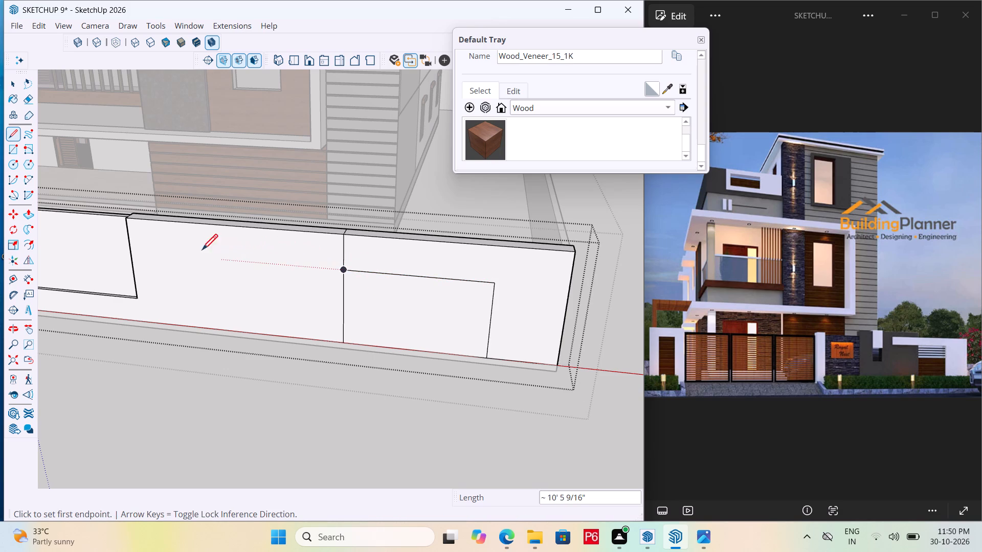
# Outline a rectangle about 2' 8 7/8" wide and 2' 8 5/16" deep below the middle section's top edge, near the recessed panel.
pyautogui.click(172, 254)
pyautogui.click(173, 225)
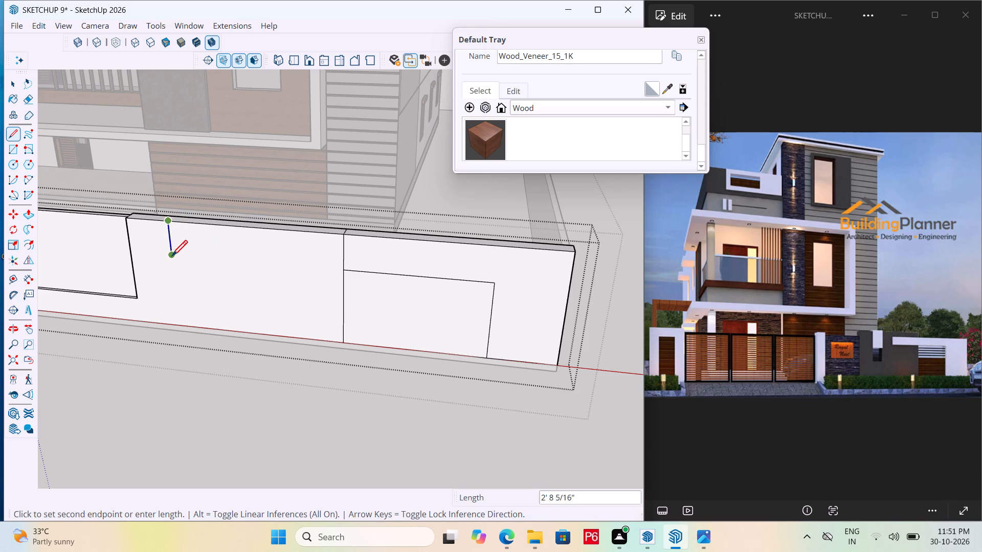
pyautogui.click(172, 258)
pyautogui.click(171, 260)
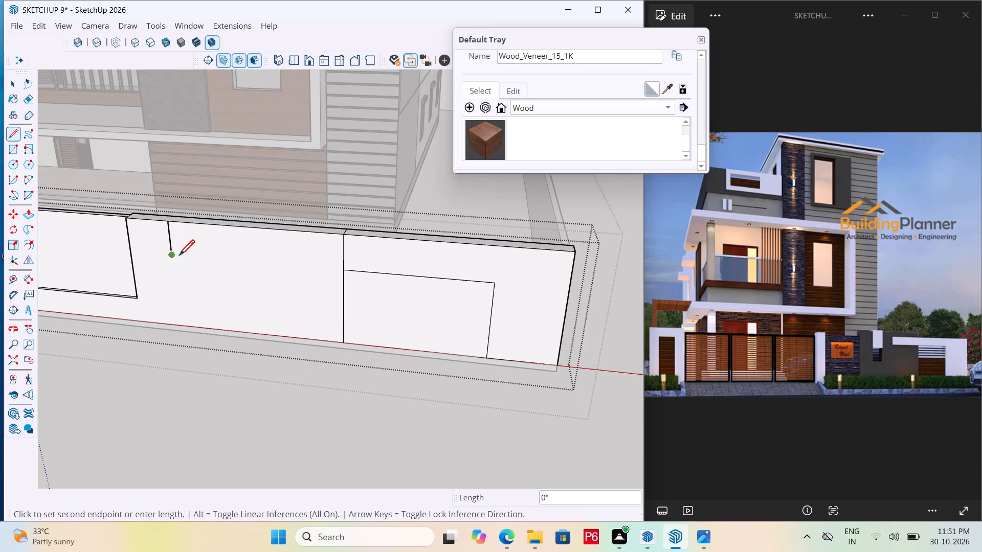
pyautogui.doubleClick(206, 260)
pyautogui.click(201, 226)
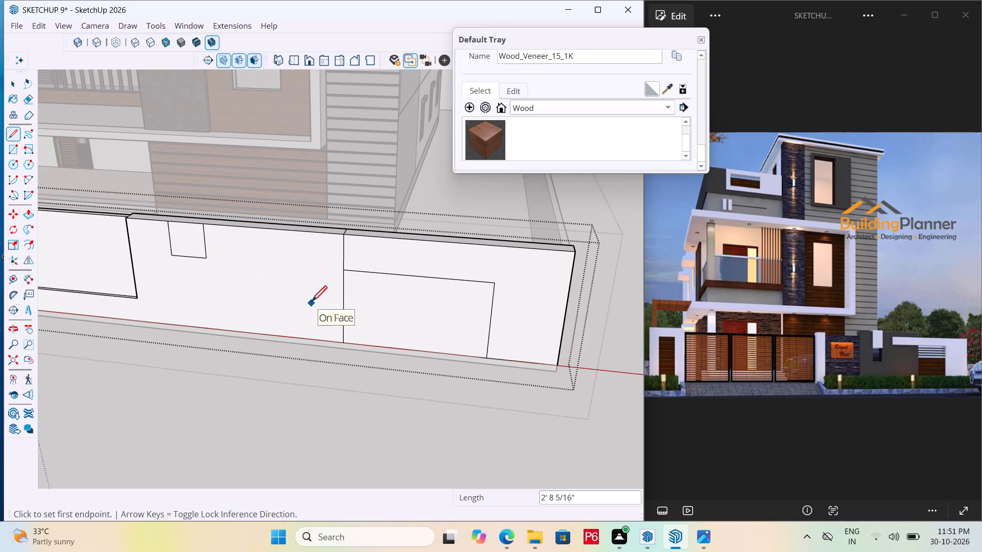
# Save the model with the new outlines on the wall.
pyautogui.hotkey('ctrl', 's')
pyautogui.hotkey('ctrl', 's')
pyautogui.hotkey('ctrl', 's')
pyautogui.hotkey('ctrl', 's')
pyautogui.hotkey('ctrl', 's')
pyautogui.hotkey('ctrl', 's')
pyautogui.hotkey('ctrl', 's')
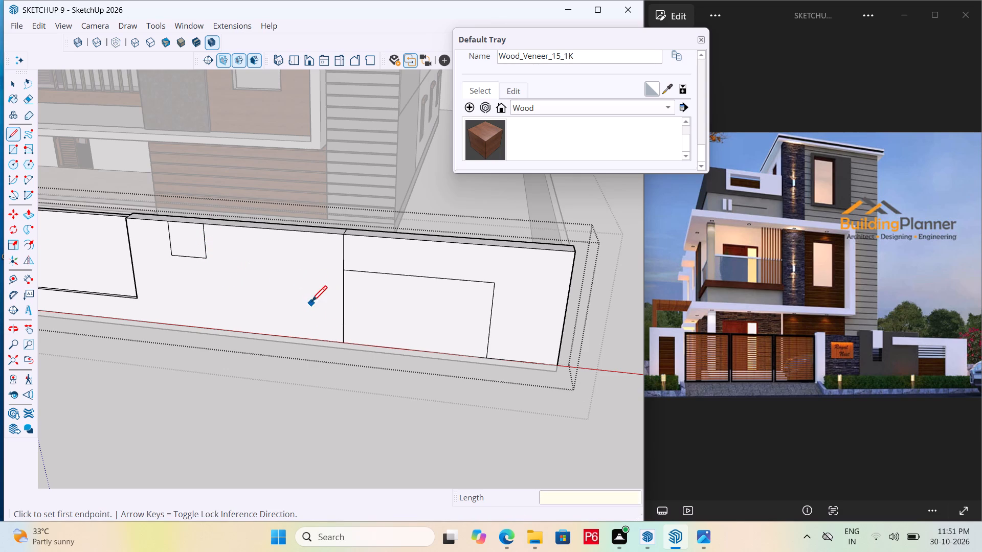
pyautogui.hotkey('ctrl', 's')
pyautogui.hotkey('ctrl', 's')
# Push the large rectangle in the wall's end section back 1' 7/8" to cut an opening through the wall.
pyautogui.press('space')
pyautogui.scroll(-6, 356, 330)
pyautogui.moveTo(279, 367); pyautogui.dragTo(441, 361, button='middle')
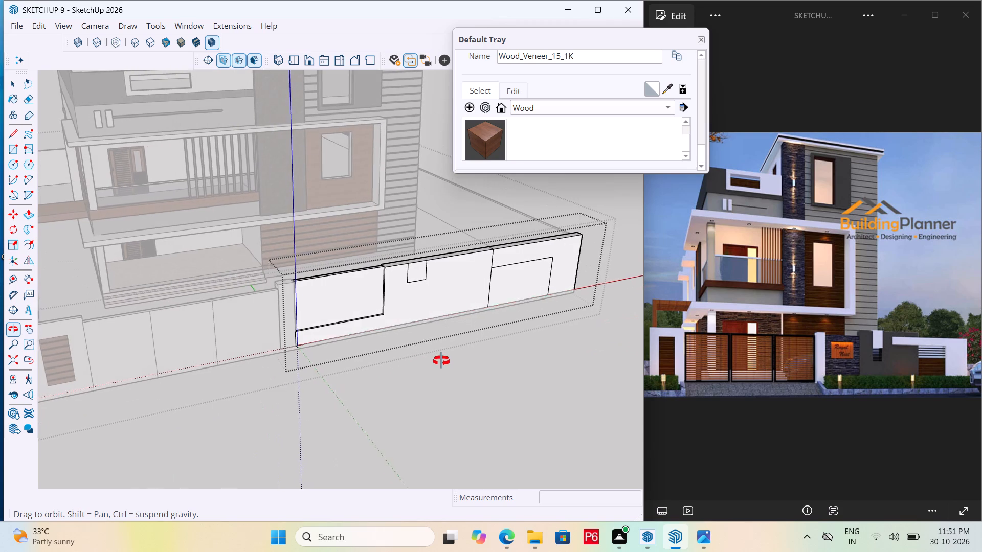
pyautogui.moveTo(441, 361); pyautogui.dragTo(416, 369, button='middle')
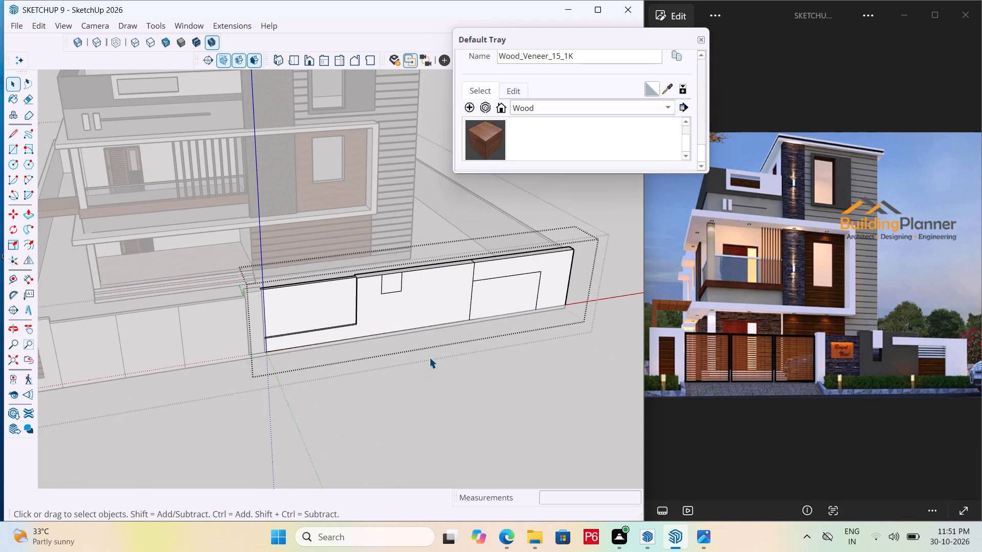
pyautogui.scroll(5, 483, 279)
pyautogui.scroll(-4, 211, 293)
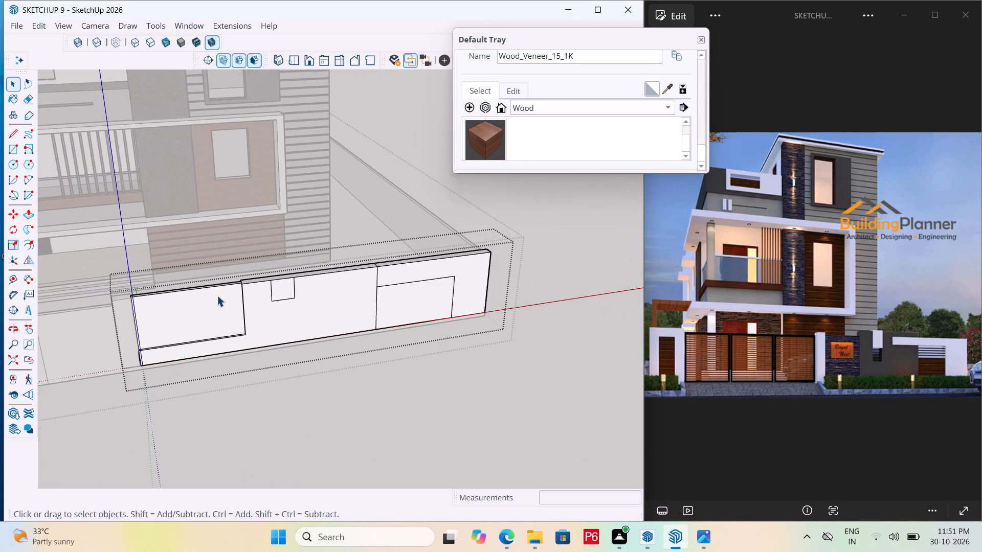
pyautogui.scroll(-1, 217, 295)
pyautogui.moveTo(401, 292); pyautogui.dragTo(405, 273, button='middle')
pyautogui.scroll(5, 405, 273)
pyautogui.press('space')
pyautogui.doubleClick(411, 285)
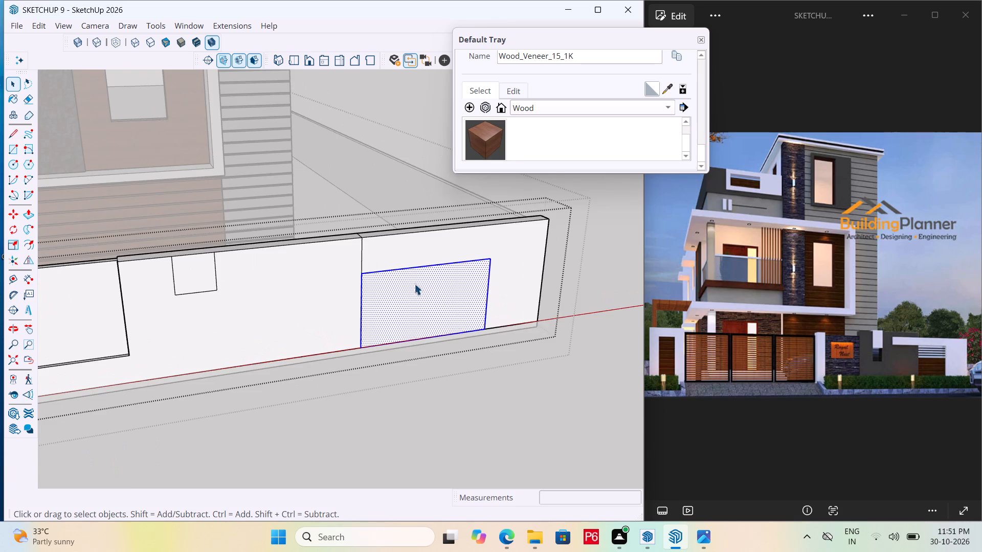
pyautogui.scroll(5, 415, 284)
pyautogui.moveTo(415, 284); pyautogui.dragTo(281, 290, button='middle')
pyautogui.press('p')
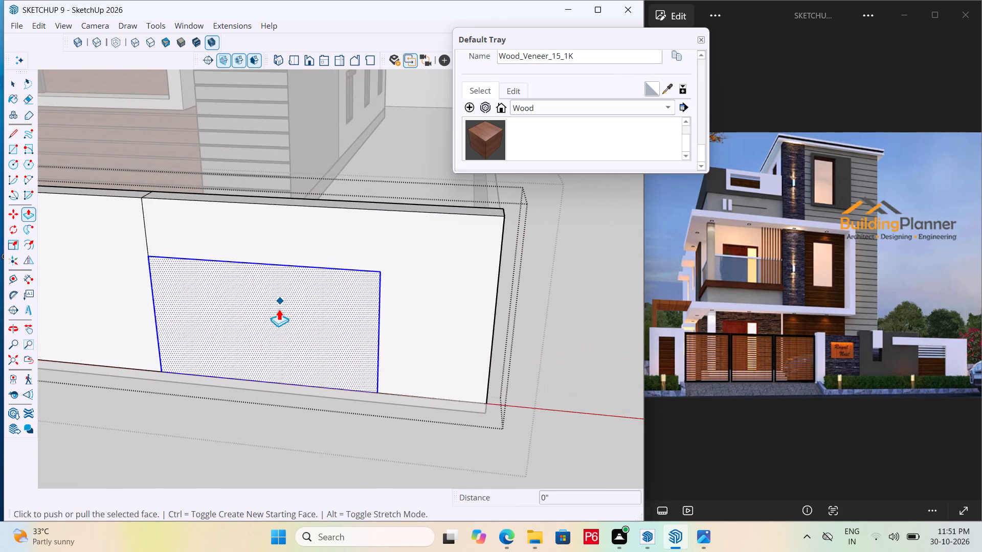
pyautogui.click(277, 330)
pyautogui.click(293, 304)
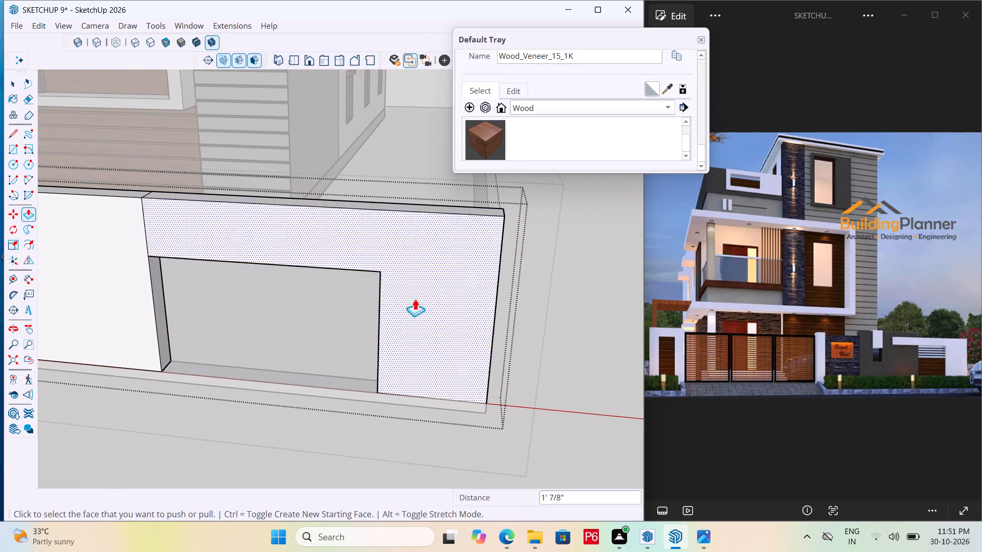
# Draw a rectangle about 2' 8 7/8" wide and 3' 3" high directly below the small outline in the wall's middle section.
pyautogui.scroll(-10, 427, 304)
pyautogui.moveTo(188, 261); pyautogui.dragTo(194, 258, button='middle')
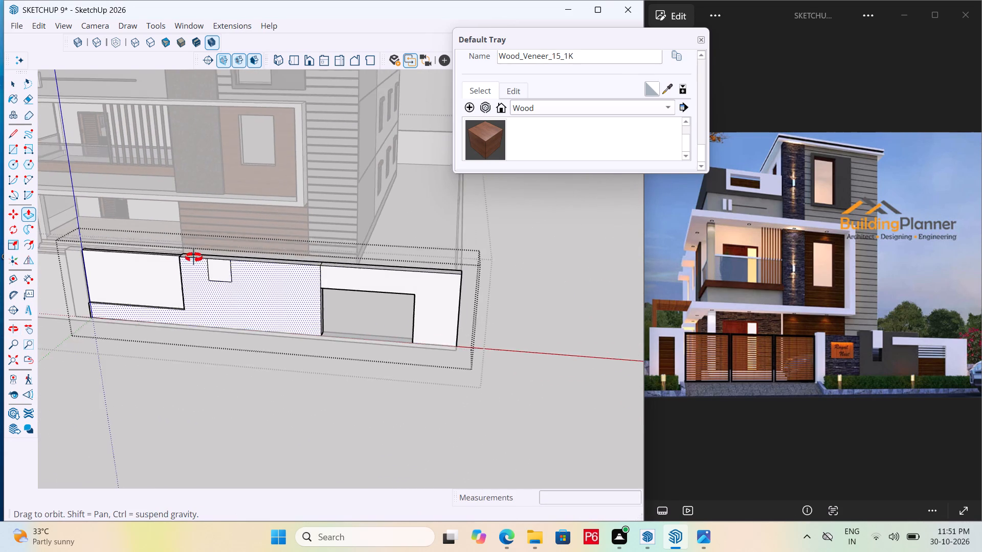
pyautogui.moveTo(194, 258); pyautogui.dragTo(218, 243, button='middle')
pyautogui.scroll(11, 245, 271)
pyautogui.press('r')
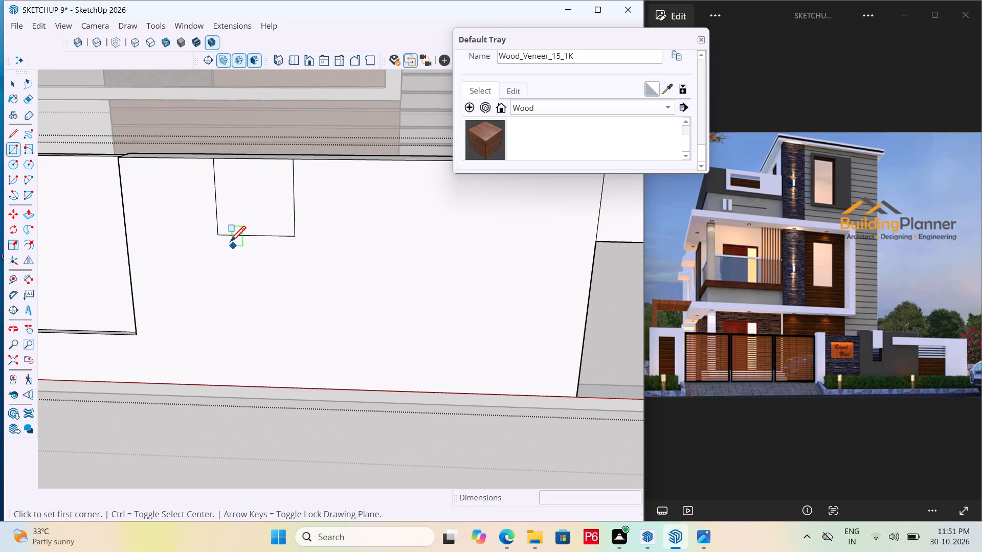
pyautogui.moveTo(221, 237); pyautogui.dragTo(225, 244)
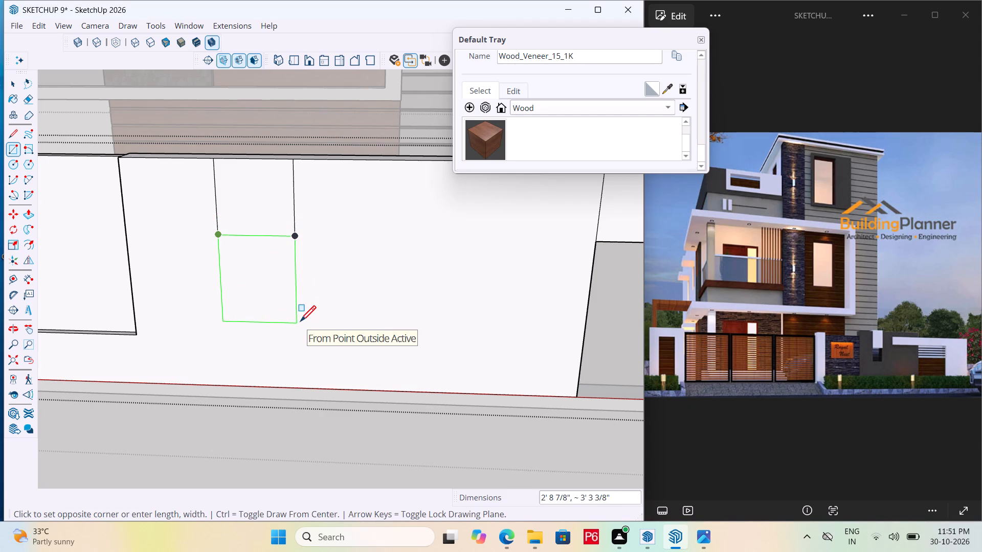
pyautogui.click(300, 320)
# Push the new lower rectangle in the middle section back 1' 7/8" to cut an opening through the wall.
pyautogui.press('space')
pyautogui.doubleClick(263, 282)
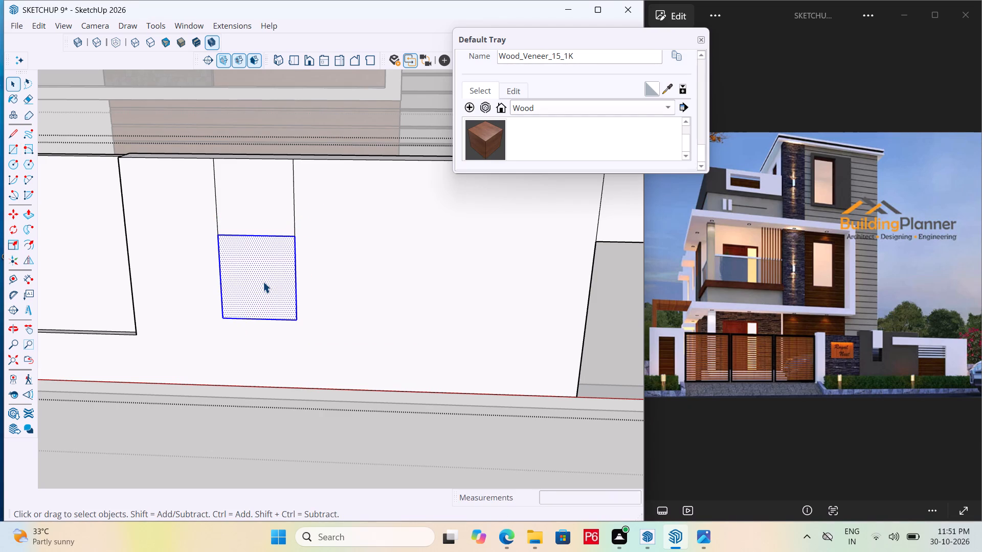
pyautogui.press('p')
pyautogui.click(252, 289)
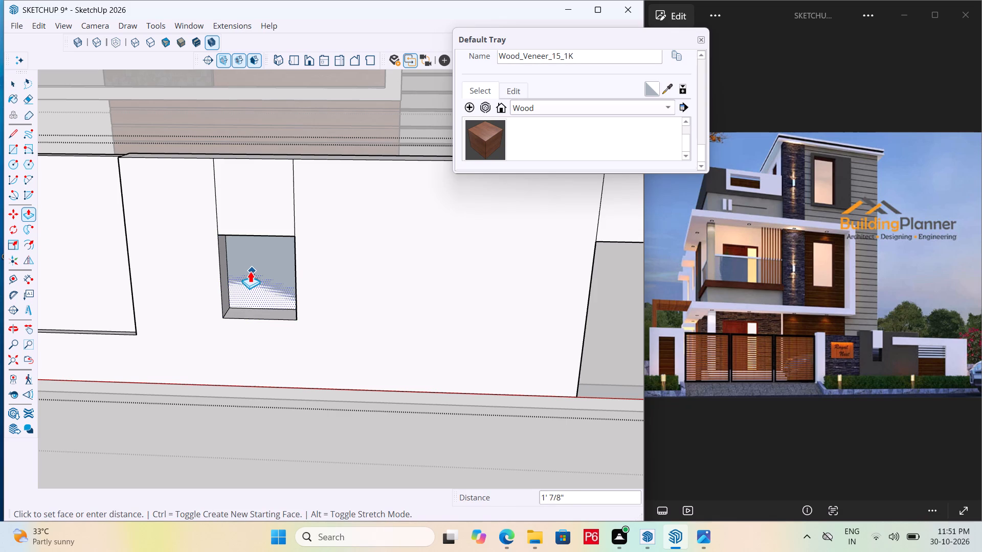
pyautogui.click(249, 271)
# Examine the small window opening and the large end-section opening in the boundary wall from several angles.
pyautogui.scroll(-1, 286, 275)
pyautogui.moveTo(286, 275); pyautogui.dragTo(274, 272, button='middle')
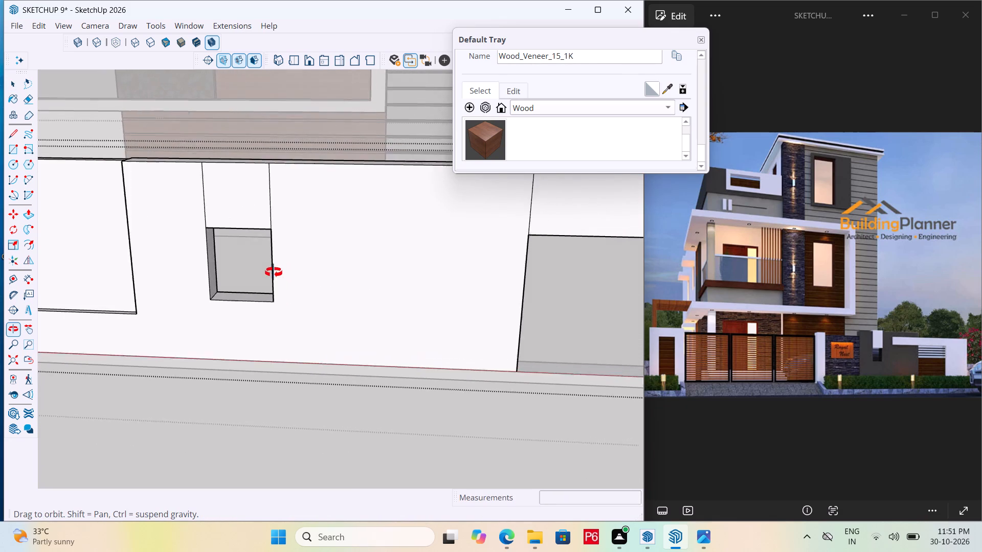
pyautogui.moveTo(274, 272); pyautogui.dragTo(271, 272, button='middle')
pyautogui.scroll(4, 247, 267)
pyautogui.scroll(-3, 168, 220)
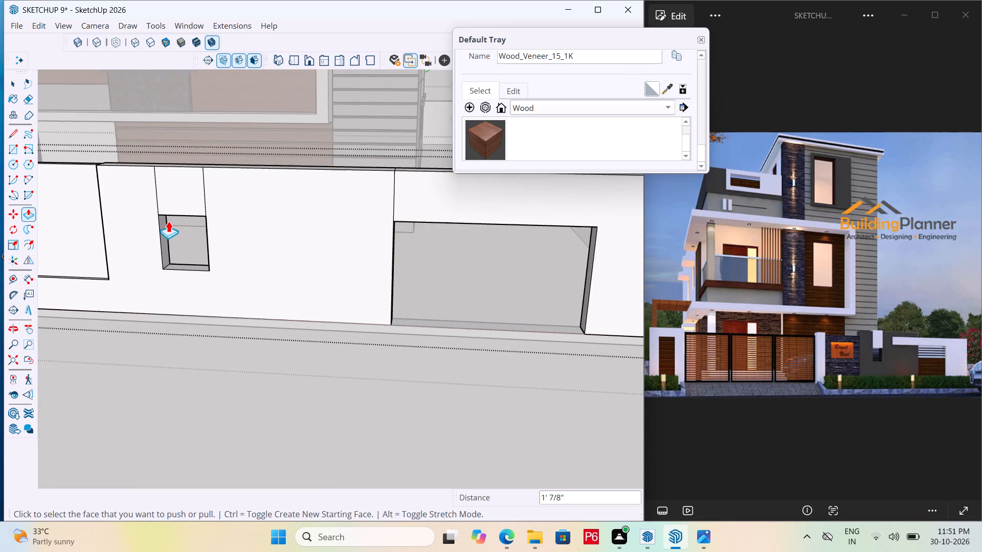
pyautogui.scroll(-6, 168, 221)
pyautogui.moveTo(330, 262); pyautogui.dragTo(443, 270, button='middle')
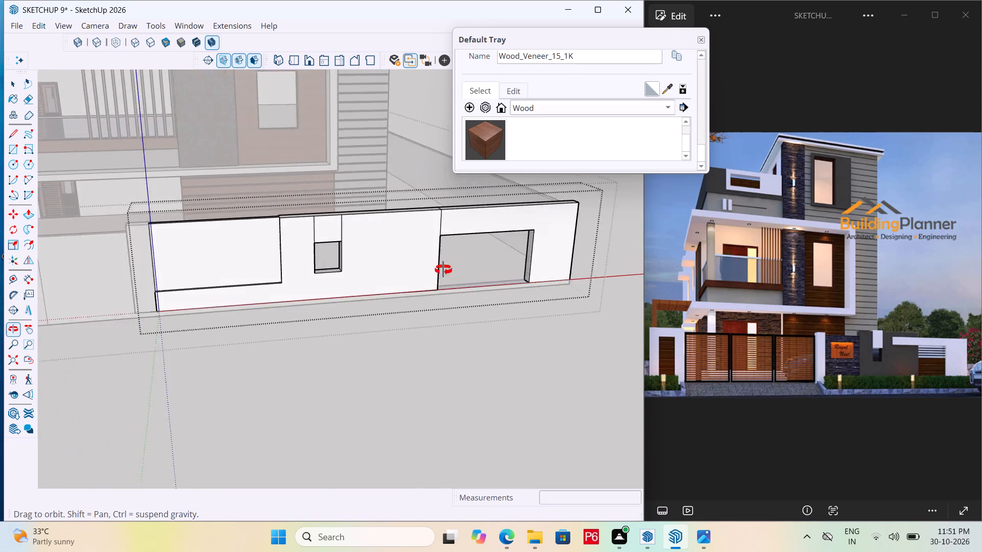
pyautogui.moveTo(443, 270); pyautogui.dragTo(453, 272, button='middle')
pyautogui.scroll(11, 587, 221)
pyautogui.moveTo(571, 223); pyautogui.dragTo(576, 176, button='middle')
pyautogui.scroll(1, 576, 176)
pyautogui.scroll(-6, 263, 349)
pyautogui.moveTo(338, 276); pyautogui.dragTo(344, 263, button='middle')
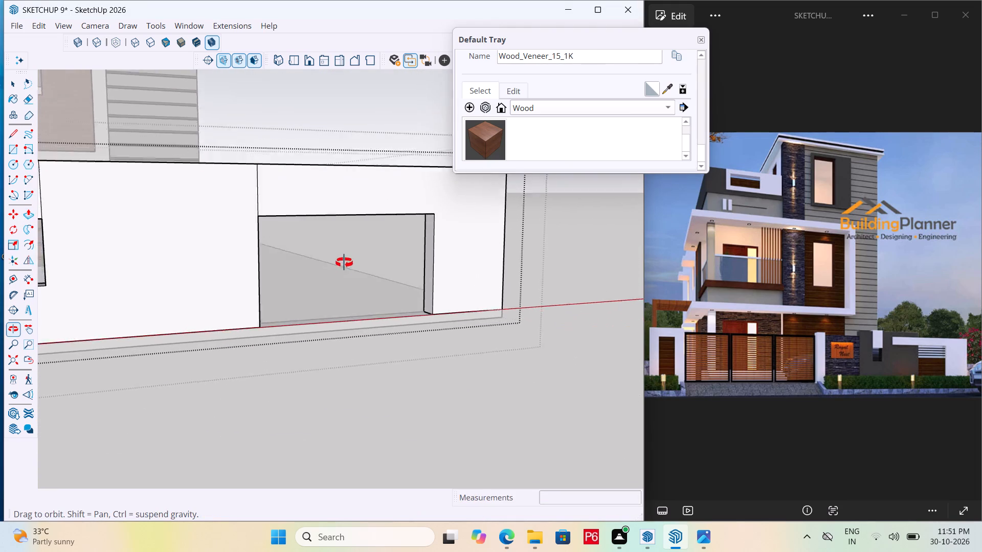
# Draw a rectangle about 5" by 1 7/8" on the end-section opening's inner side face, near its top corner.
pyautogui.moveTo(344, 263); pyautogui.dragTo(349, 256, button='middle')
pyautogui.scroll(1, 459, 188)
pyautogui.moveTo(459, 188); pyautogui.dragTo(435, 241, button='middle')
pyautogui.scroll(10, 437, 233)
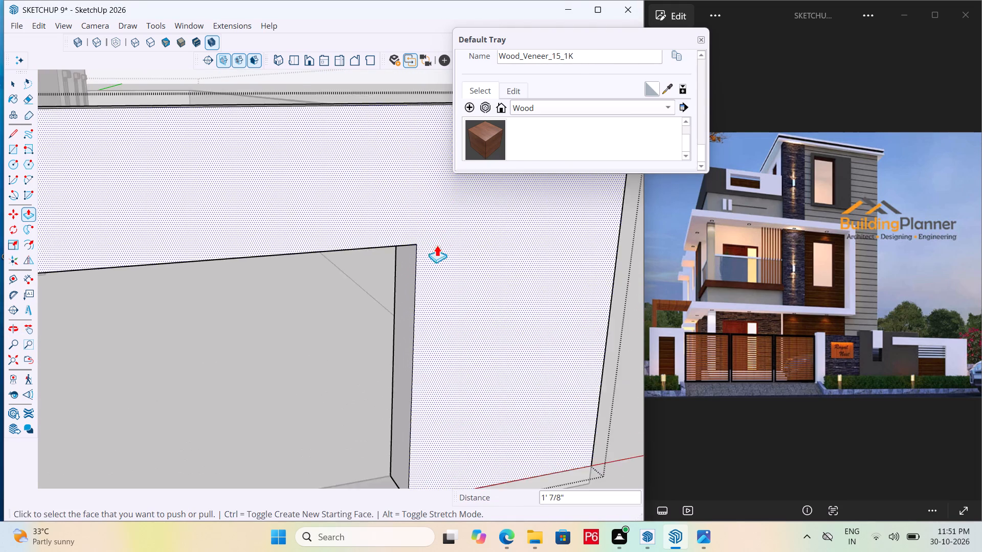
pyautogui.moveTo(434, 253); pyautogui.dragTo(518, 217, button='middle')
pyautogui.scroll(5, 419, 257)
pyautogui.moveTo(396, 265); pyautogui.dragTo(399, 232, button='middle')
pyautogui.press('r')
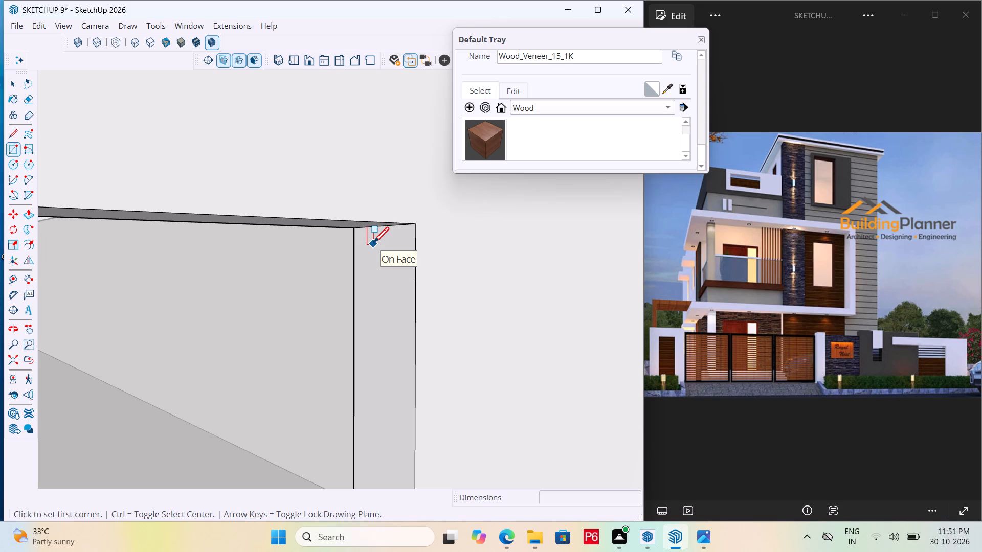
pyautogui.click(373, 244)
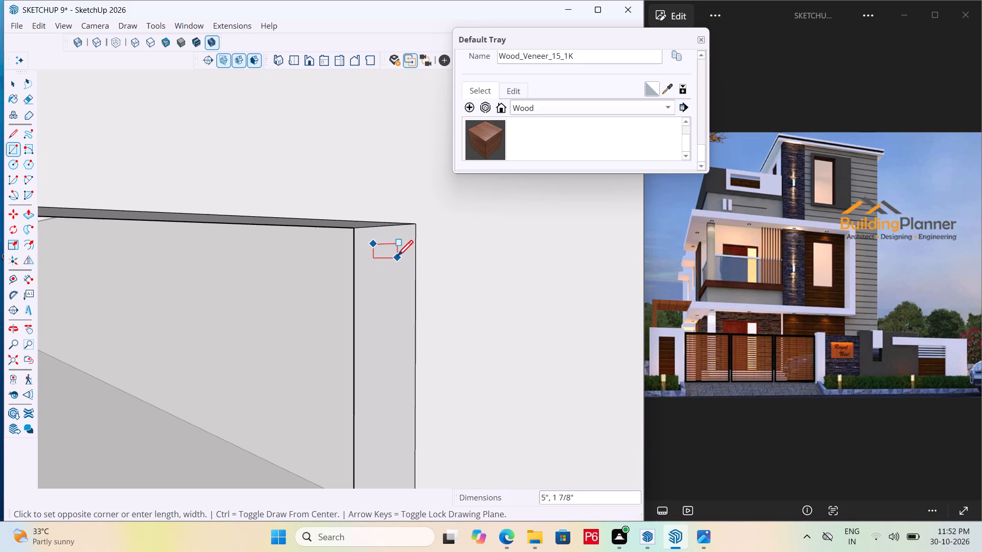
pyautogui.doubleClick(397, 258)
# Make the small rectangle on the opening's inner side face a group and open it for editing.
pyautogui.press('space')
pyautogui.tripleClick(384, 247)
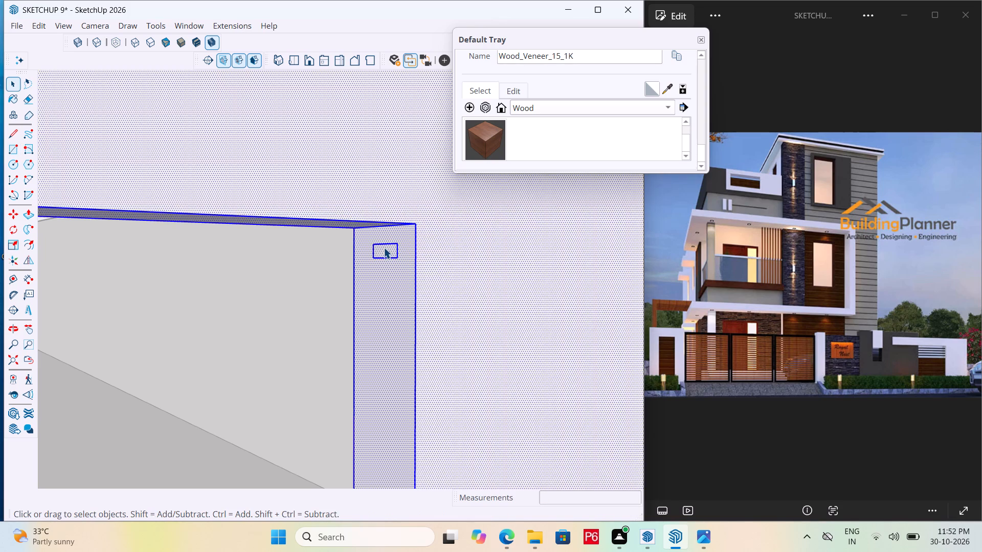
pyautogui.doubleClick(384, 249)
pyautogui.rightClick(385, 250)
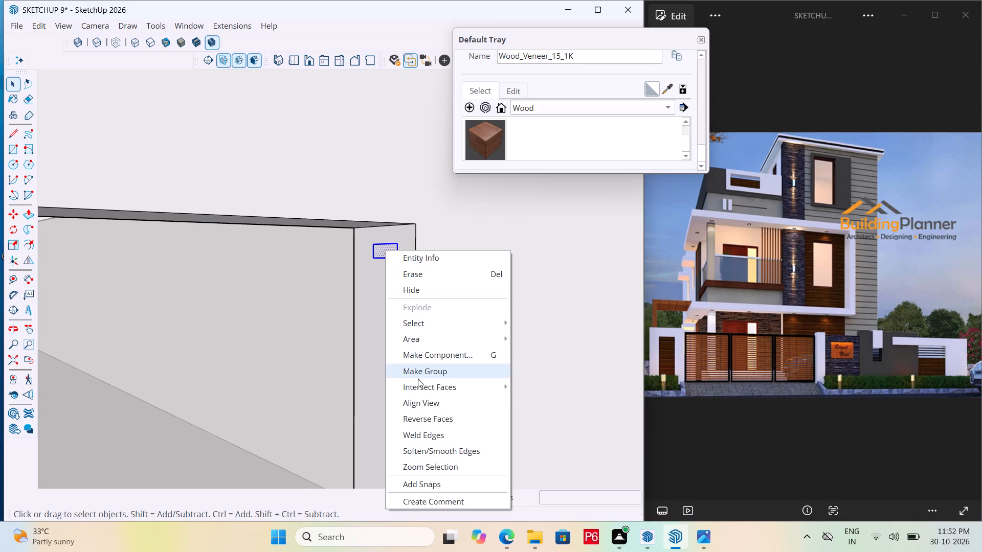
pyautogui.click(431, 367)
pyautogui.doubleClick(386, 253)
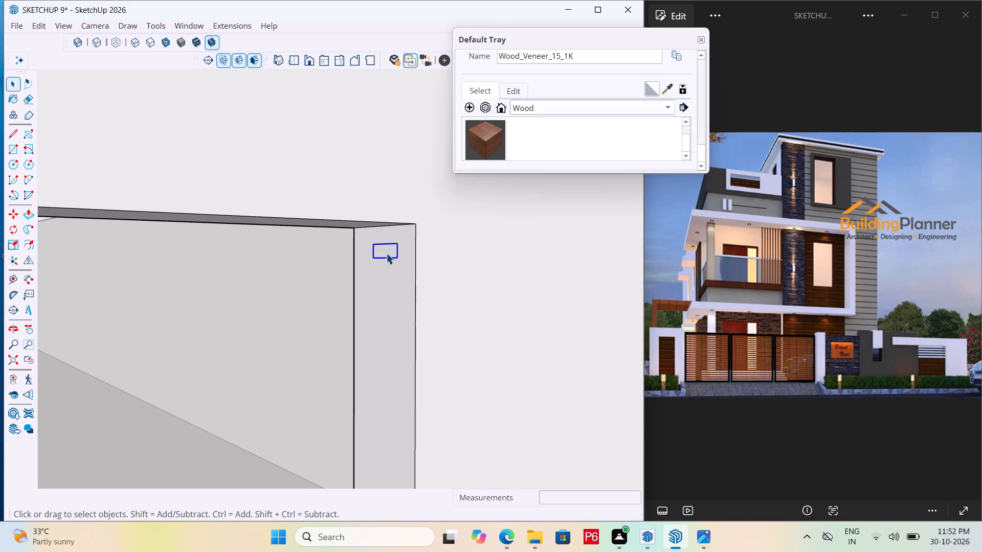
# Paint the grouped rectangle's face with the Metal_06_1K material from the Metal collection.
pyautogui.click(386, 250)
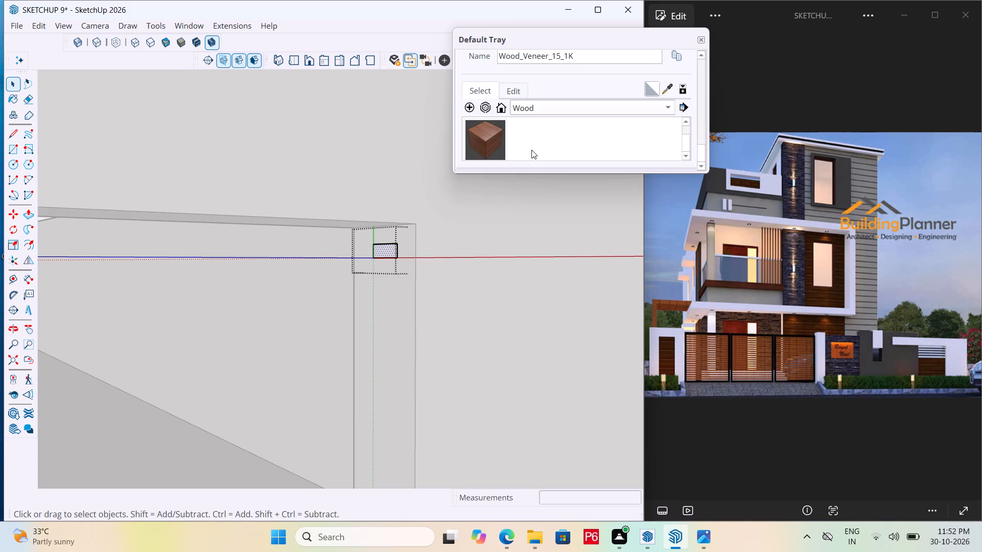
pyautogui.click(578, 107)
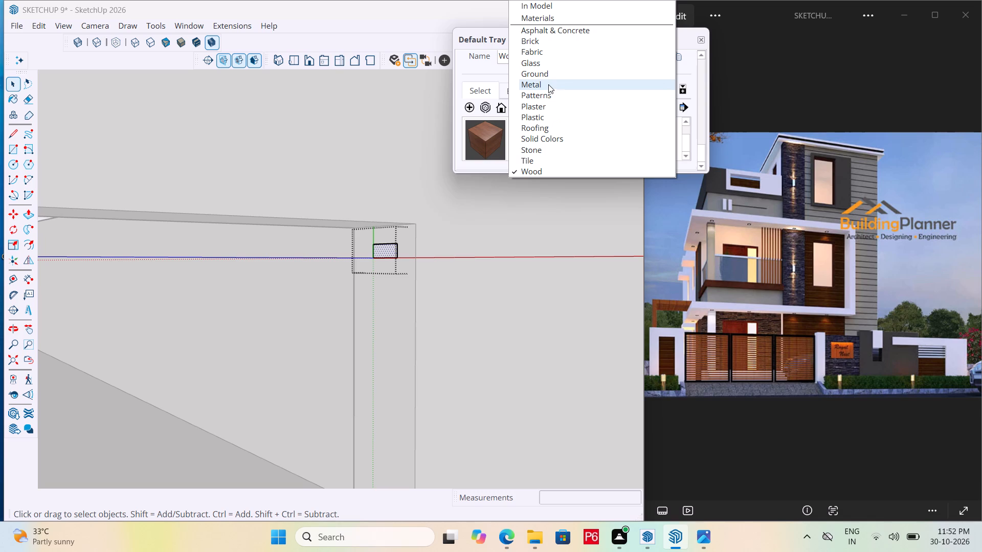
pyautogui.click(550, 86)
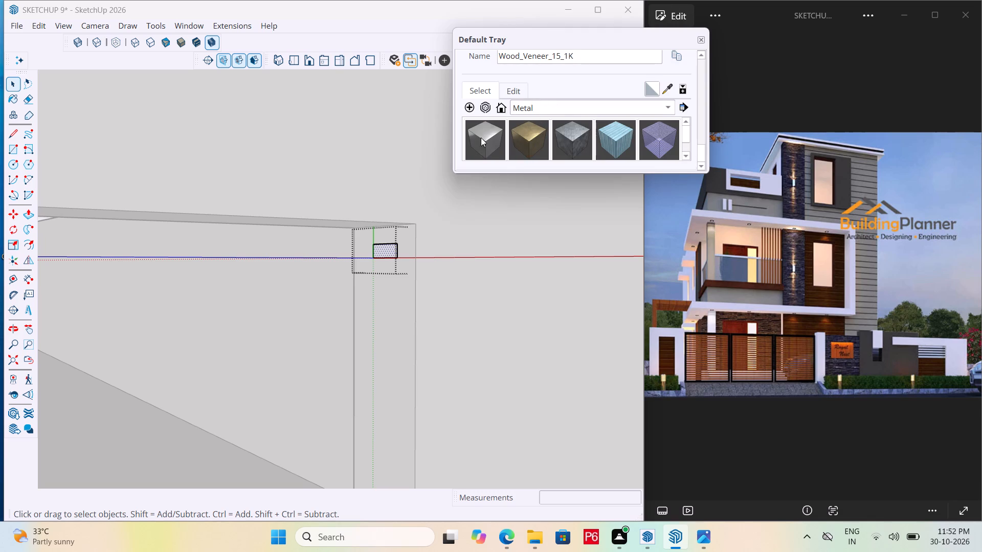
pyautogui.click(481, 137)
pyautogui.click(386, 255)
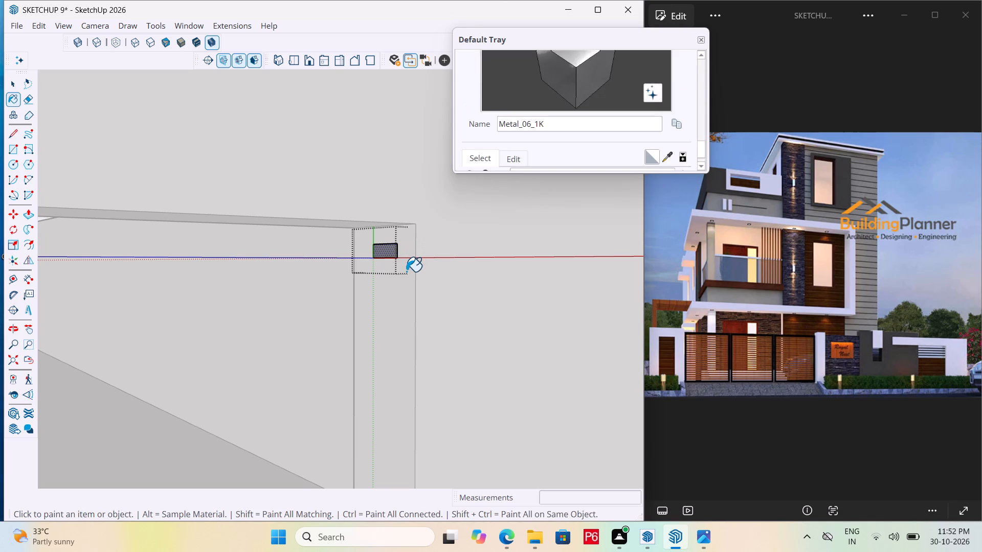
# Pull the metal face about 23' 6 1/4" along the wall to form a bar reaching across the middle section's opening.
pyautogui.press('p')
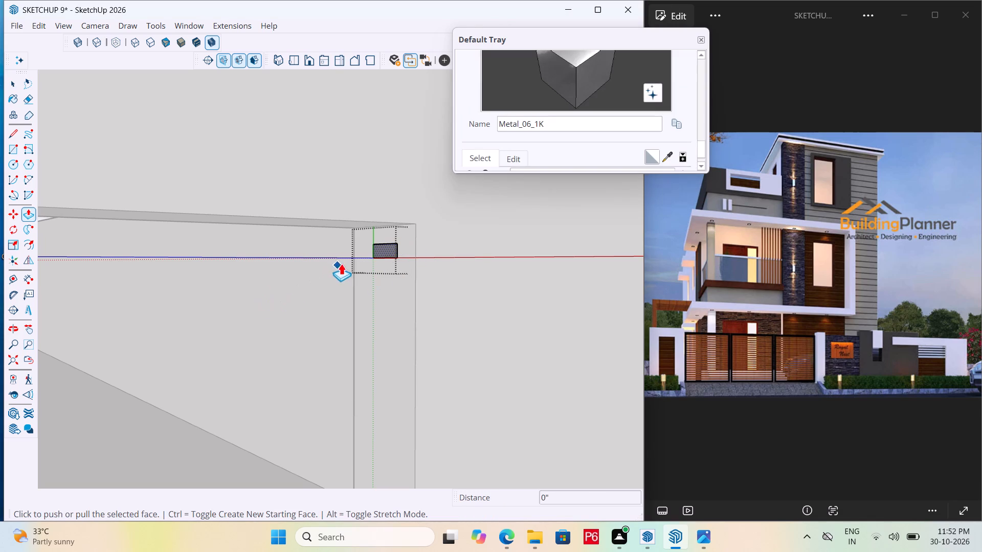
pyautogui.click(388, 250)
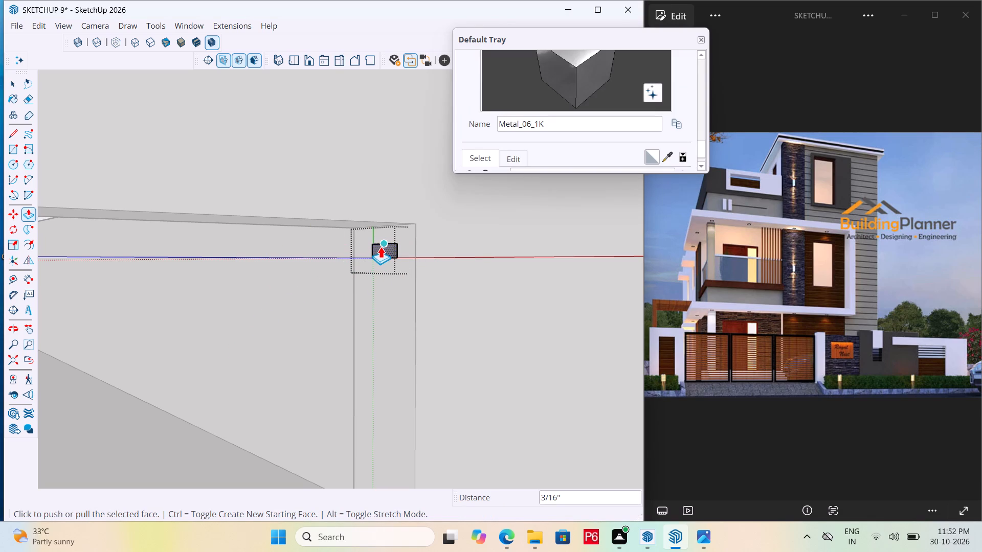
pyautogui.scroll(9, 387, 247)
pyautogui.click(385, 254)
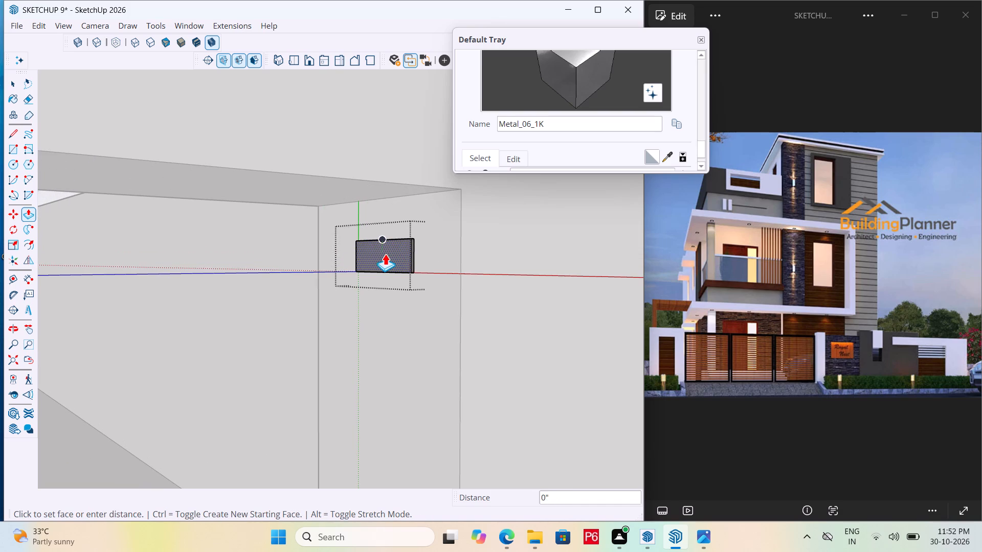
pyautogui.hotkey('ctrl', 'z')
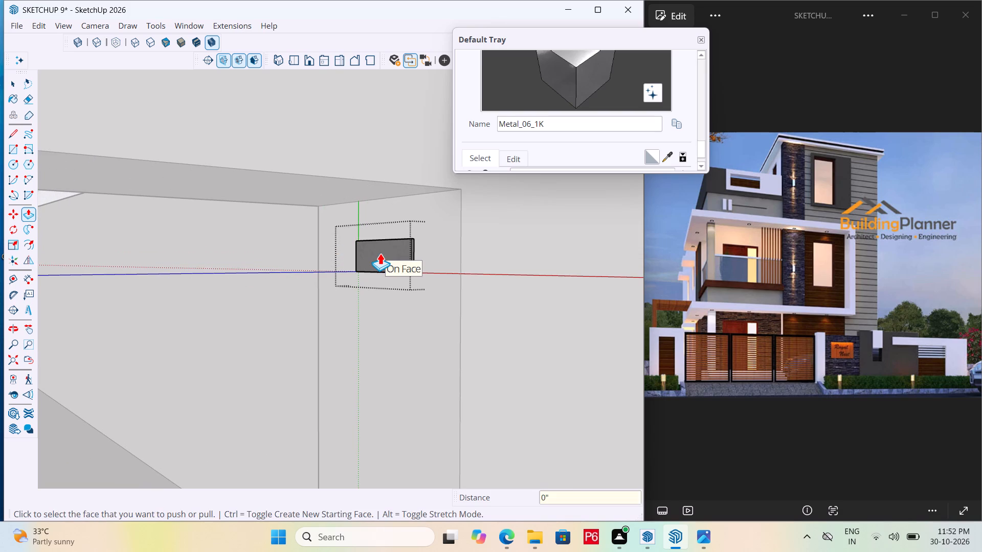
pyautogui.click(380, 253)
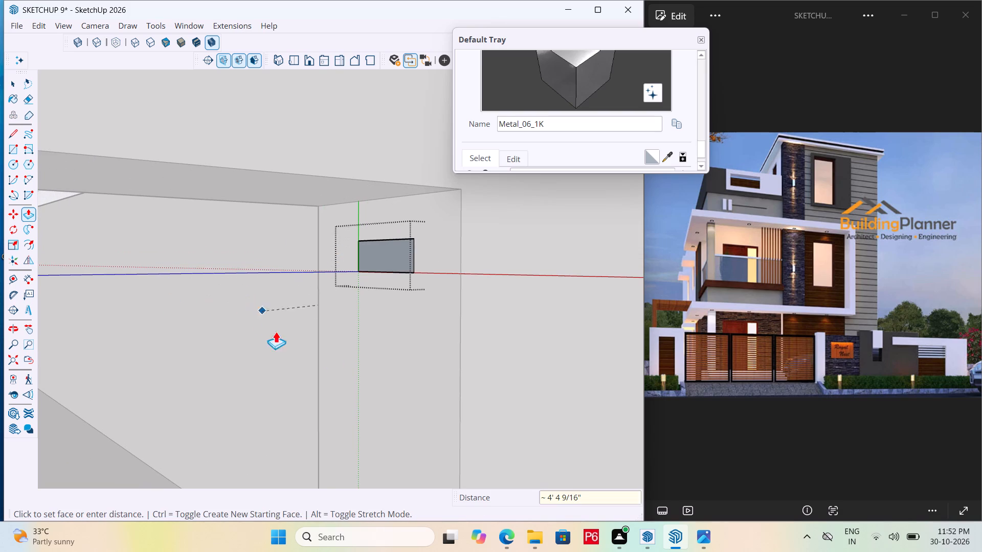
pyautogui.scroll(-20, 469, 214)
pyautogui.scroll(-7, 469, 214)
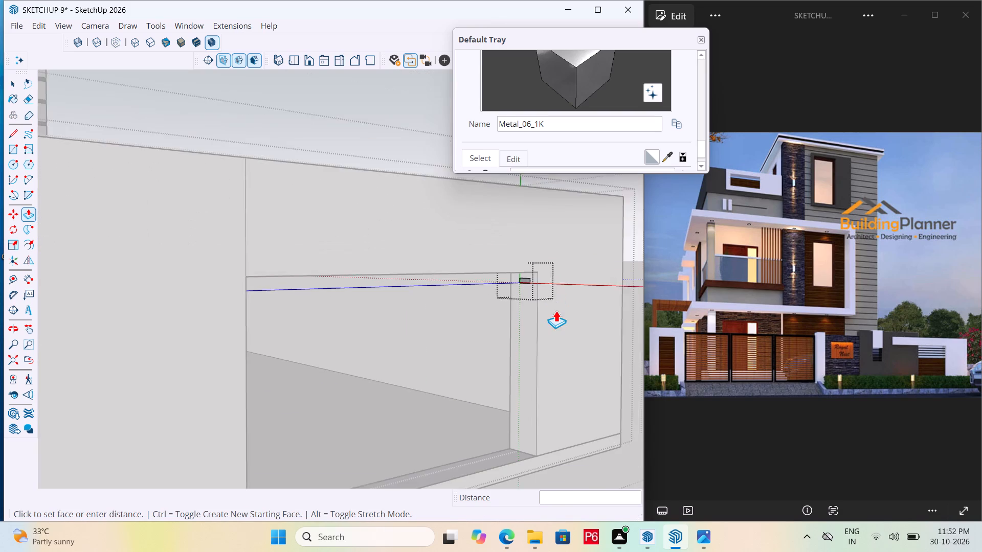
pyautogui.moveTo(310, 318); pyautogui.dragTo(168, 324, button='middle')
pyautogui.scroll(-5, 341, 302)
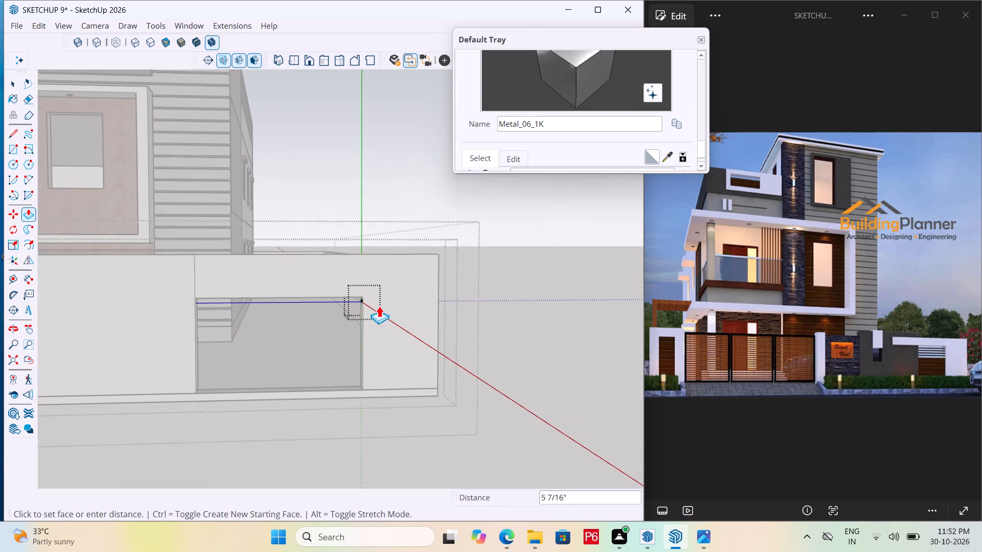
pyautogui.scroll(-5, 414, 306)
pyautogui.moveTo(146, 312); pyautogui.dragTo(260, 294, button='middle')
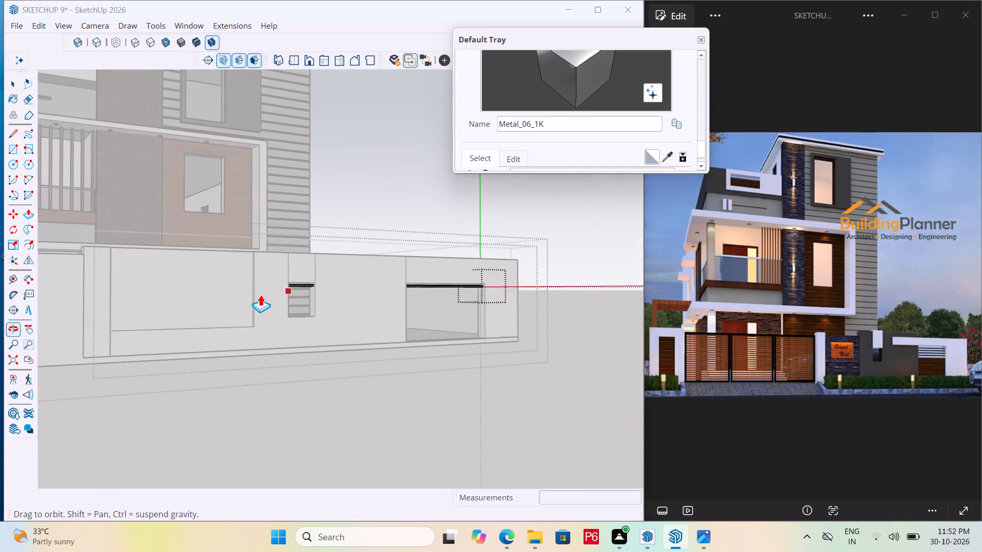
pyautogui.scroll(15, 260, 294)
pyautogui.moveTo(256, 271); pyautogui.dragTo(69, 285, button='middle')
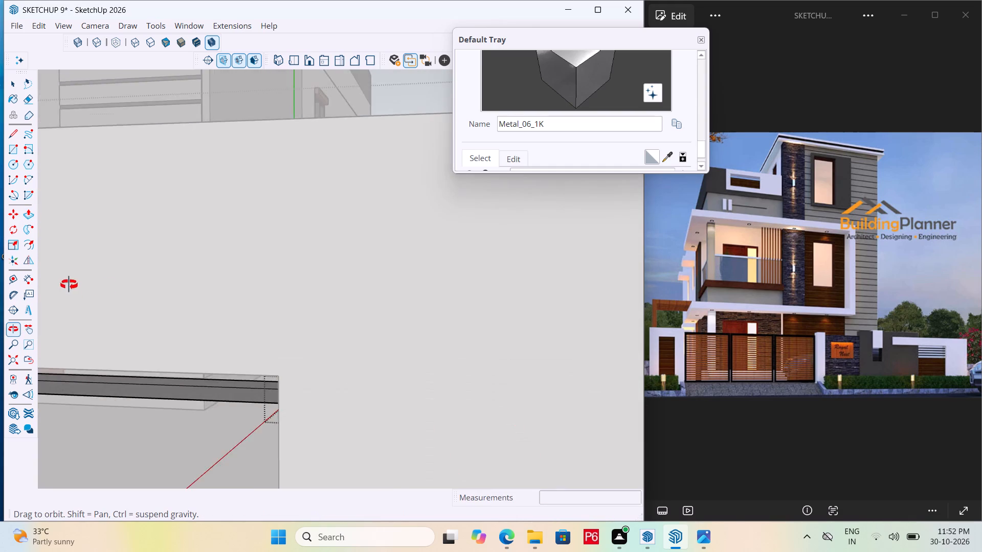
pyautogui.moveTo(69, 285); pyautogui.dragTo(269, 284, button='middle')
pyautogui.scroll(-11, 332, 252)
pyautogui.scroll(-18, 164, 319)
pyautogui.moveTo(284, 302); pyautogui.dragTo(0, 331, button='middle')
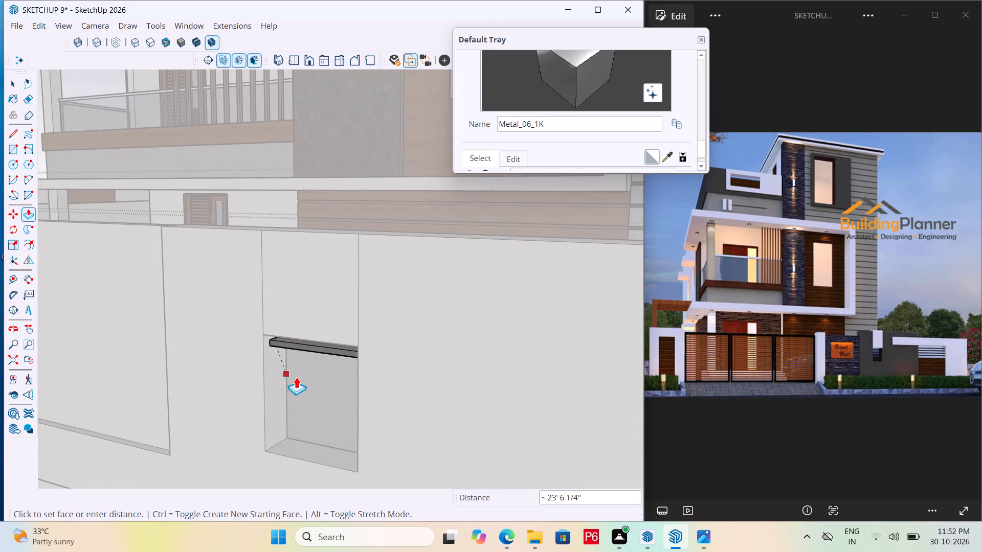
pyautogui.scroll(5, 296, 377)
pyautogui.click(172, 239)
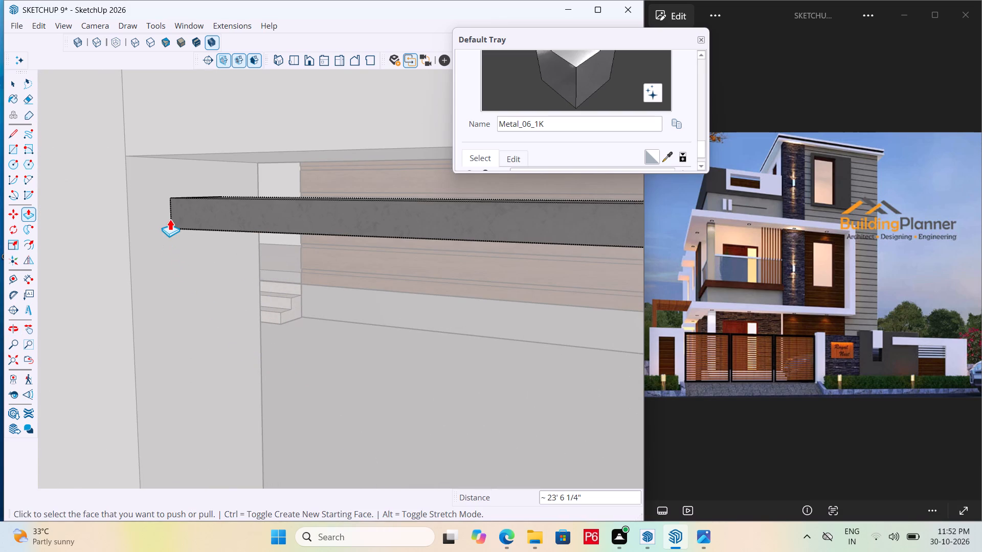
# Save the model and close the metal bar's group.
pyautogui.hotkey('ctrl', 's')
pyautogui.hotkey('ctrl', 's')
pyautogui.hotkey('ctrl', 's')
pyautogui.hotkey('ctrl', 's')
pyautogui.hotkey('ctrl', 's')
pyautogui.hotkey('ctrl', 's')
pyautogui.hotkey('ctrl', 's')
pyautogui.hotkey('ctrl', 's')
pyautogui.scroll(-2, 153, 223)
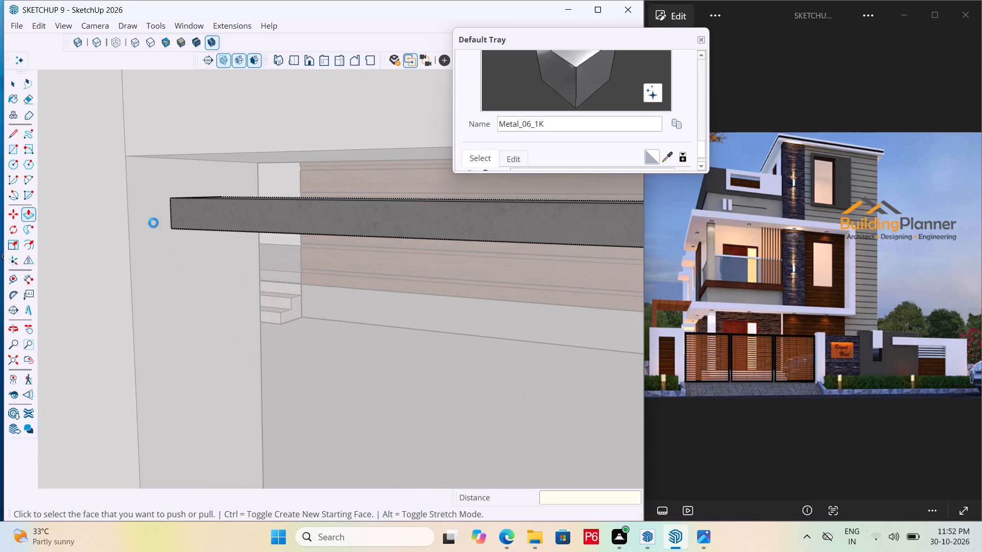
pyautogui.scroll(-10, 153, 223)
pyautogui.press('space')
pyautogui.scroll(-4, 303, 233)
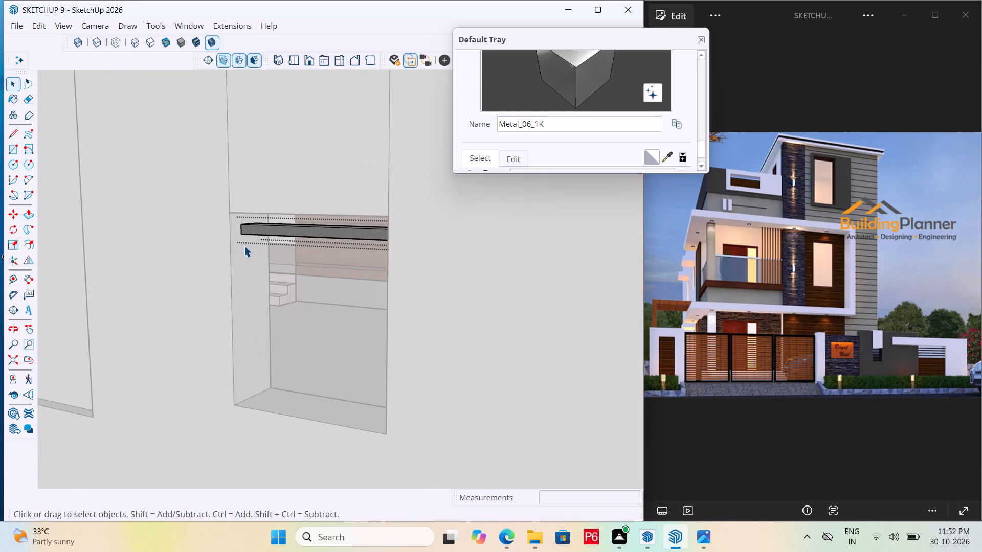
pyautogui.scroll(-7, 227, 241)
pyautogui.scroll(-7, 167, 240)
pyautogui.moveTo(247, 323); pyautogui.dragTo(384, 329, button='middle')
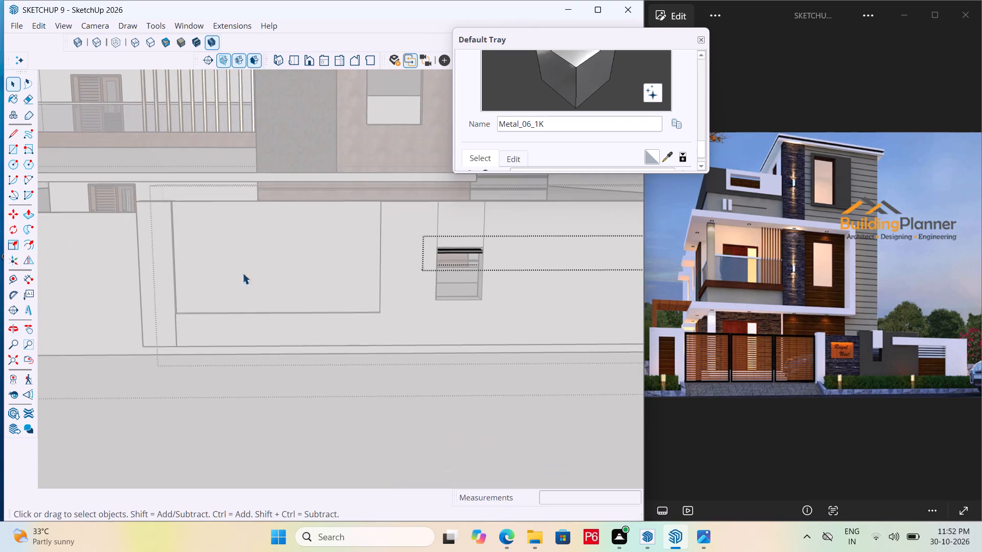
pyautogui.scroll(-7, 209, 281)
pyautogui.moveTo(429, 304); pyautogui.dragTo(501, 311, button='middle')
pyautogui.click(577, 346)
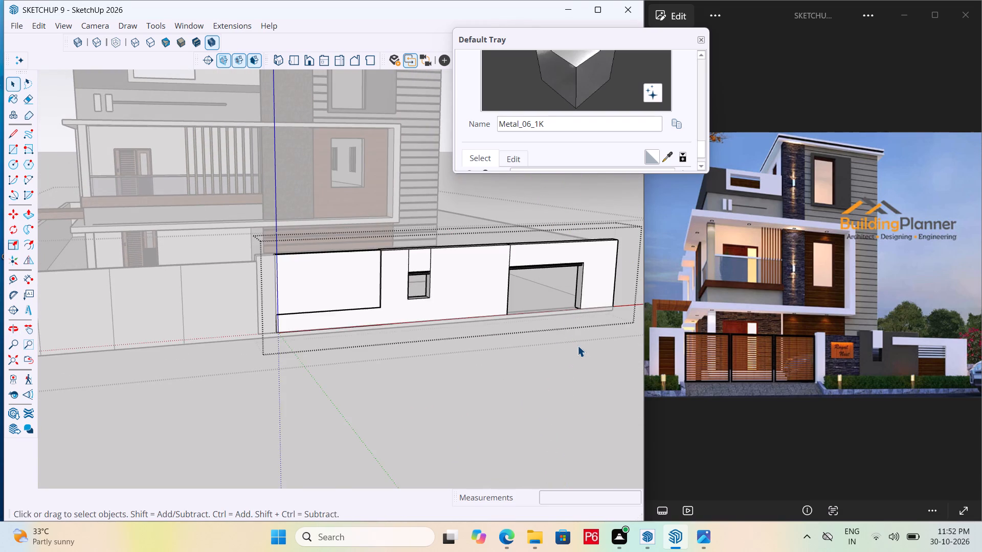
# Copy the metal bar about 5' 3 1/4" straight down to the opening's base, dividing the distance into 7 equally spaced copies.
pyautogui.scroll(7, 566, 249)
pyautogui.moveTo(582, 264); pyautogui.dragTo(582, 225, button='middle')
pyautogui.scroll(8, 581, 229)
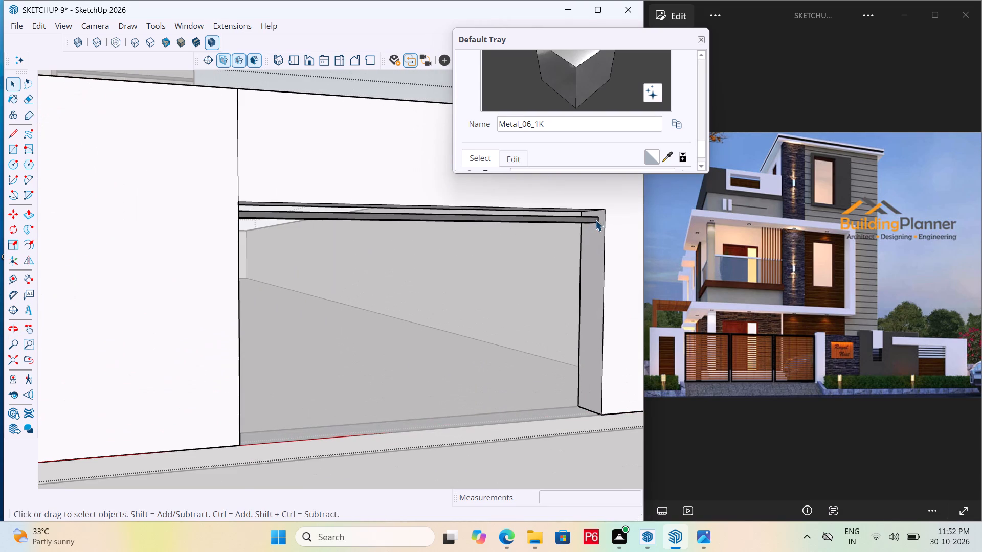
pyautogui.click(595, 220)
pyautogui.moveTo(583, 257); pyautogui.dragTo(560, 283, button='middle')
pyautogui.scroll(6, 560, 283)
pyautogui.press('m')
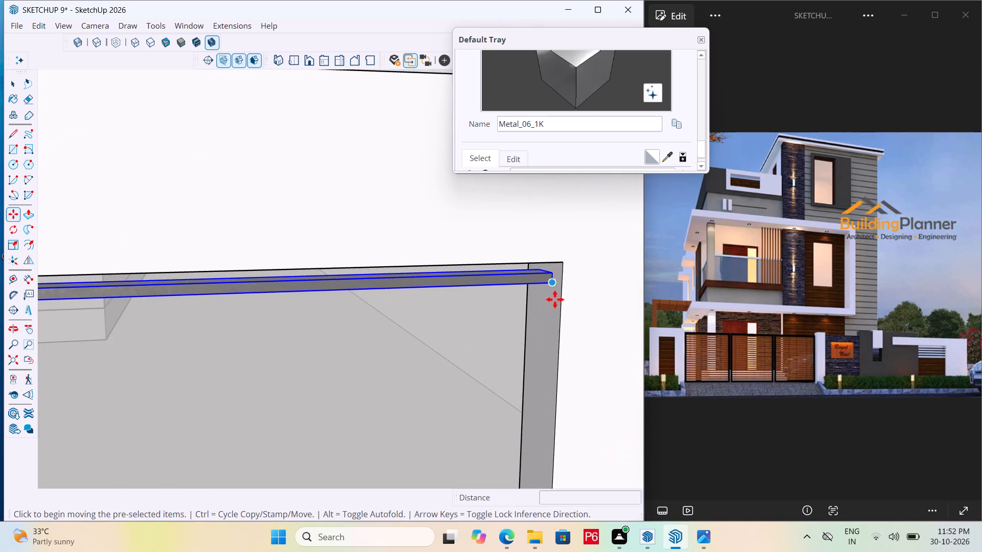
pyautogui.click(553, 289)
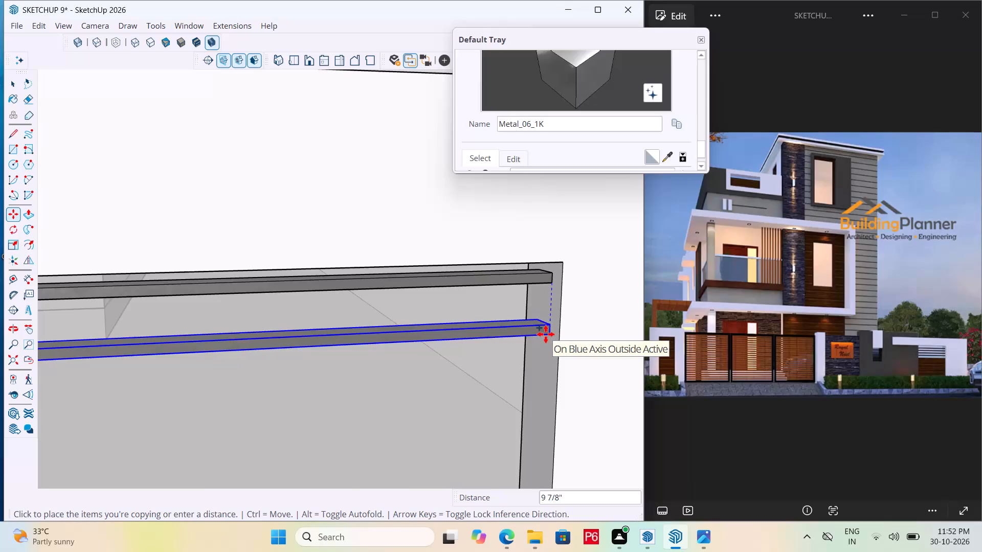
pyautogui.scroll(-7, 541, 281)
pyautogui.scroll(4, 541, 435)
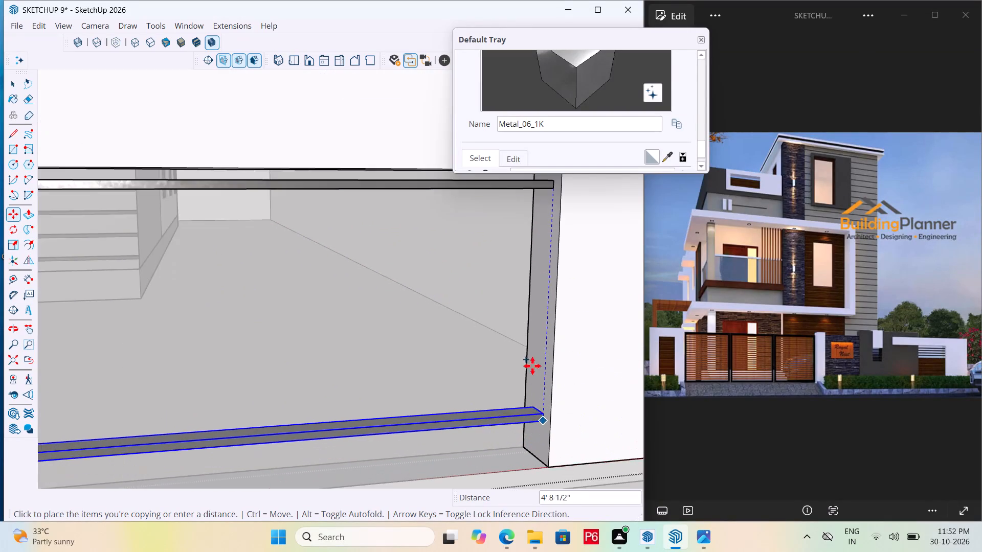
pyautogui.scroll(-5, 534, 329)
pyautogui.scroll(6, 540, 381)
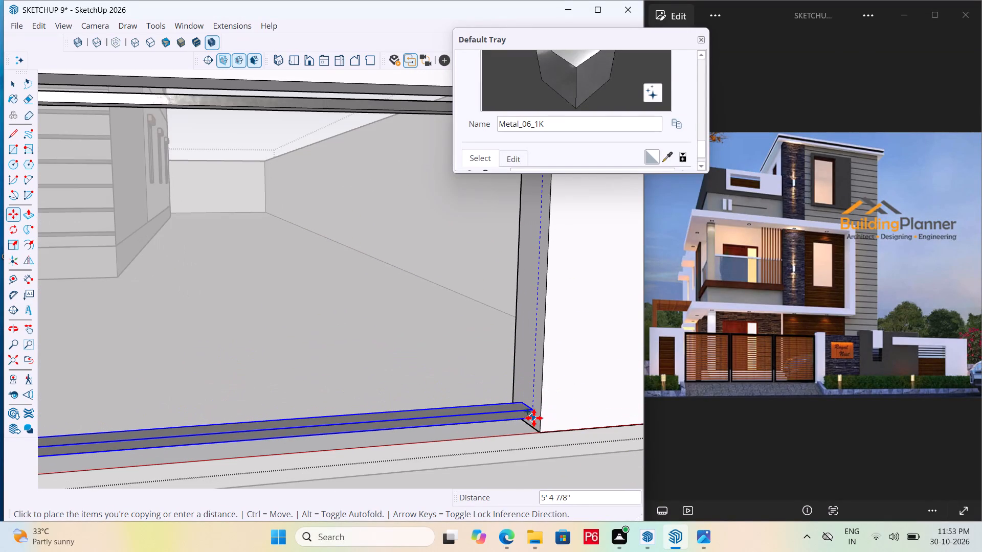
pyautogui.click(534, 411)
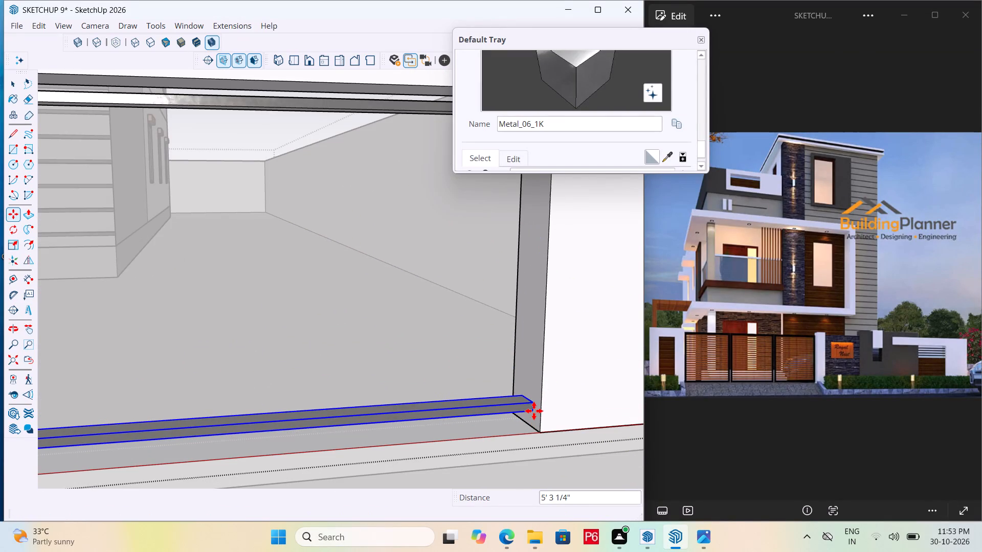
pyautogui.press('/')
pyautogui.press('7')
pyautogui.press('Return')
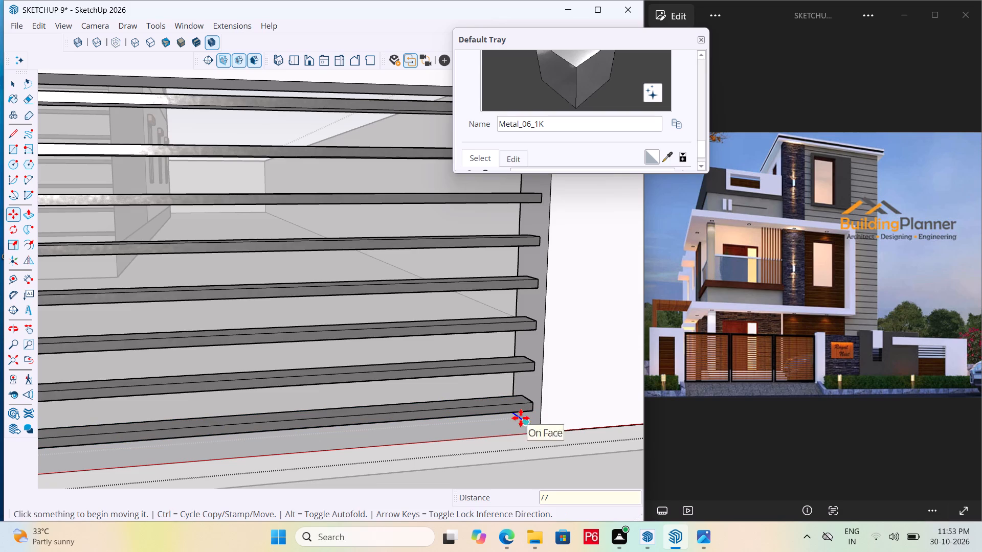
# Save the model with the finished row of metal bars and leave the Move tool.
pyautogui.hotkey('ctrl', 's')
pyautogui.hotkey('ctrl', 's')
pyautogui.hotkey('ctrl', 's')
pyautogui.hotkey('ctrl', 's')
pyautogui.hotkey('ctrl', 's')
pyautogui.hotkey('ctrl', 's')
pyautogui.scroll(-5, 563, 390)
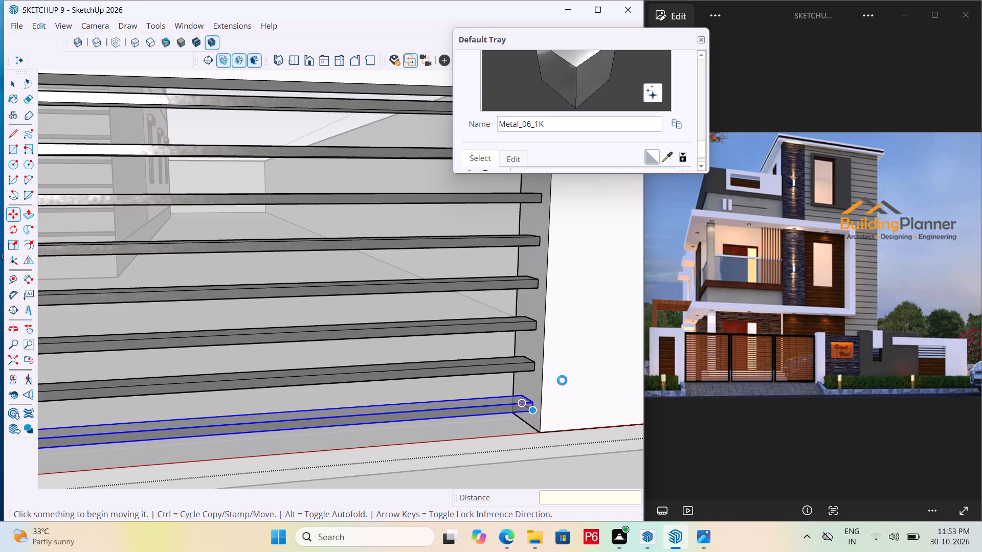
pyautogui.press('space')
pyautogui.scroll(-10, 560, 378)
pyautogui.press('space')
pyautogui.scroll(-4, 567, 382)
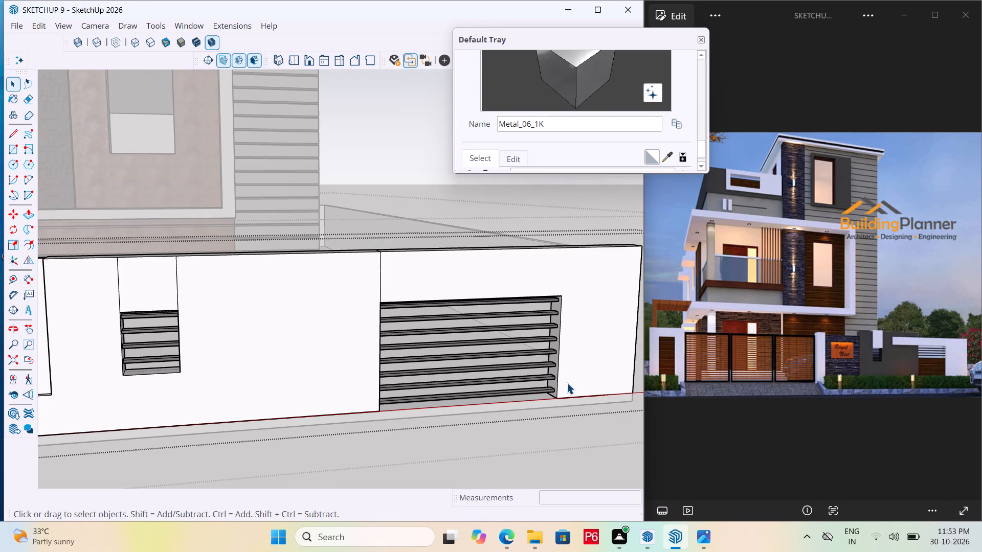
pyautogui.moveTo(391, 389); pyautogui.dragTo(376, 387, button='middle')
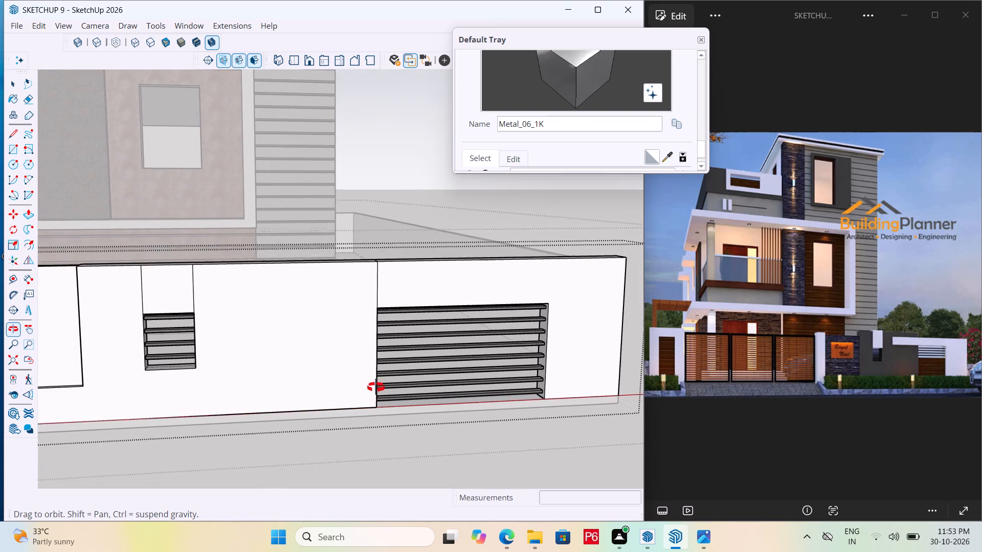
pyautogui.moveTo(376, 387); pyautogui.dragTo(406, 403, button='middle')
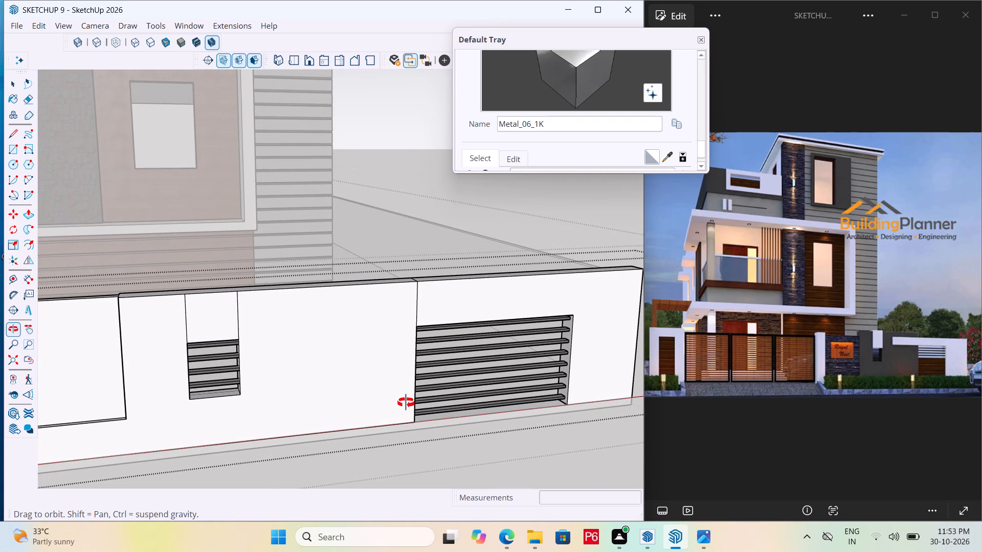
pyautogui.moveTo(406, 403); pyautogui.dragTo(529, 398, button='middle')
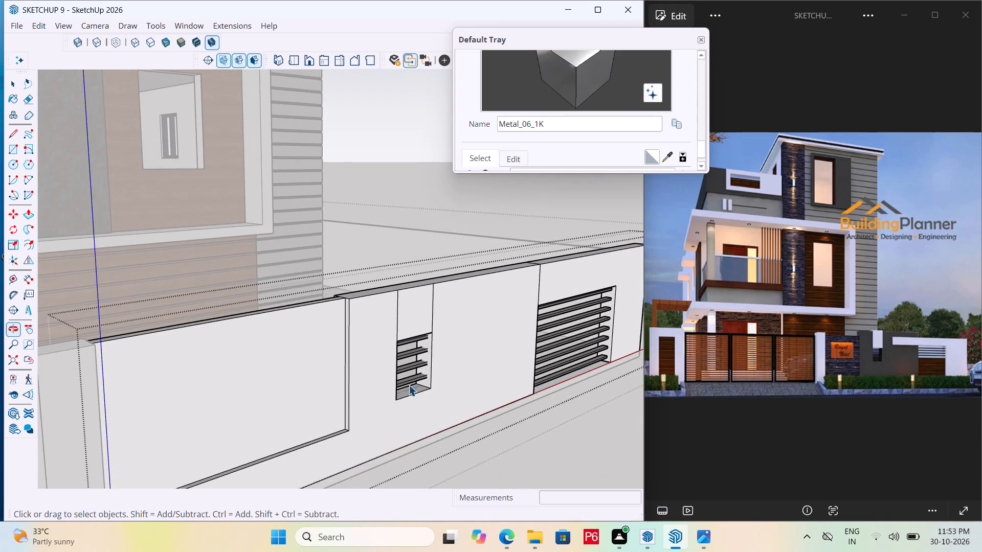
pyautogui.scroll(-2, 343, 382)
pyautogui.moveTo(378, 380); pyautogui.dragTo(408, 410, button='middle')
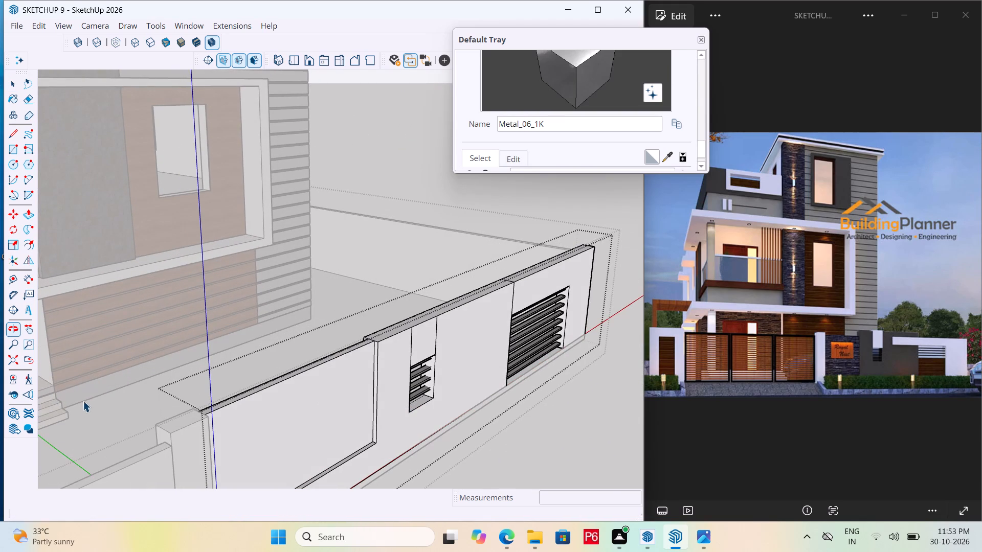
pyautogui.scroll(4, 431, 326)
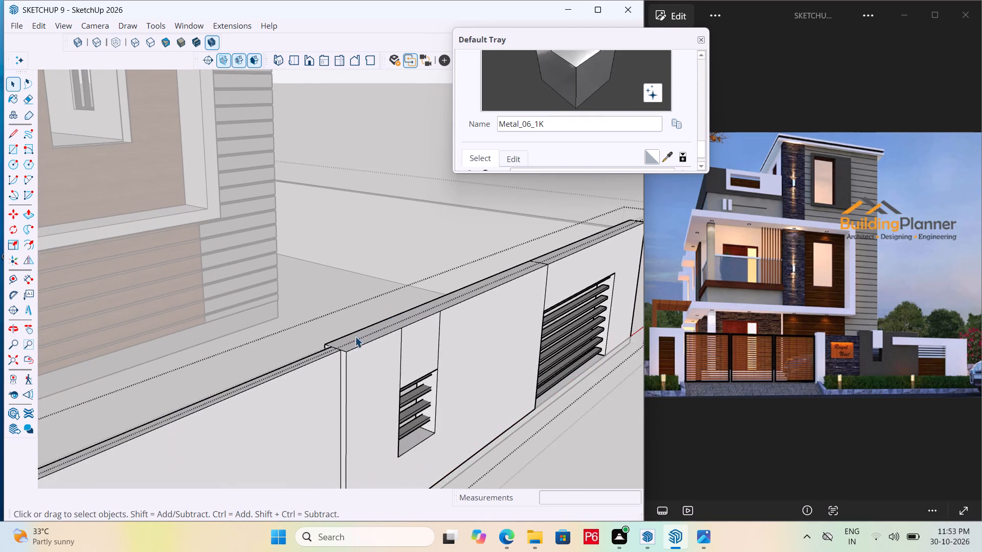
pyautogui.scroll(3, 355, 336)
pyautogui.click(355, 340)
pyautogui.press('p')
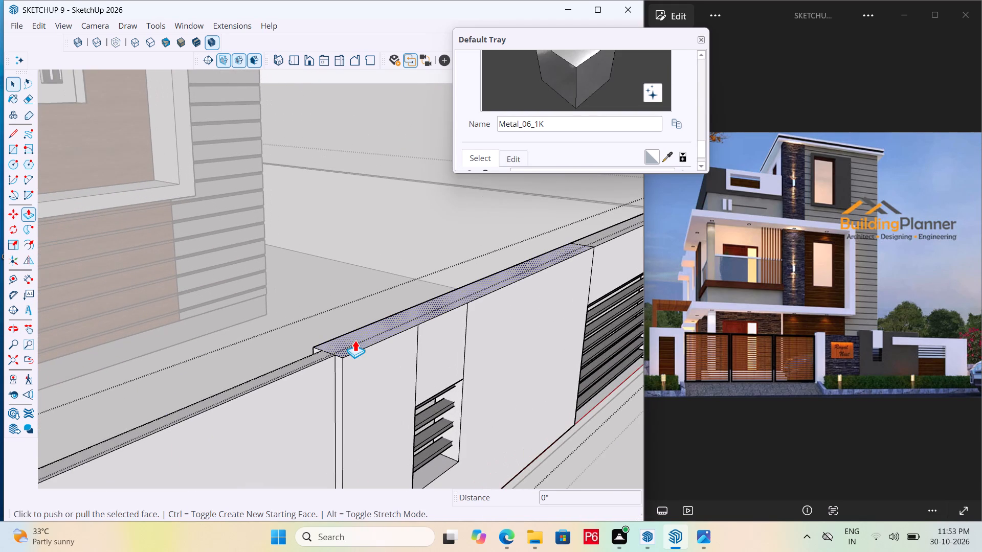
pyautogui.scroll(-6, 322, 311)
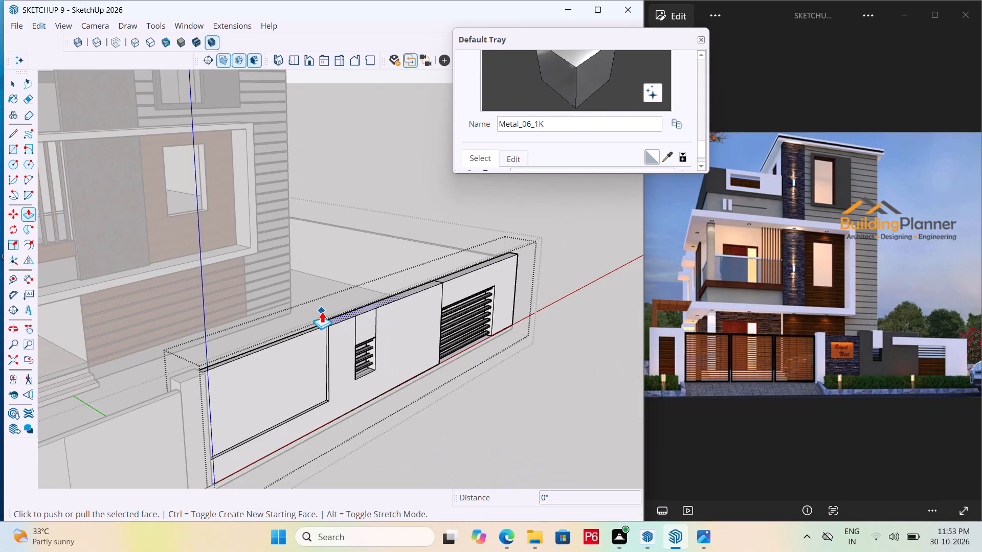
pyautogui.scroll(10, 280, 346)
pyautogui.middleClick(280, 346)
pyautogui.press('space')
# Push the recessed front panel section's top face down about 1' 3/4" below the adjoining taller section, and save the model.
pyautogui.scroll(3, 322, 320)
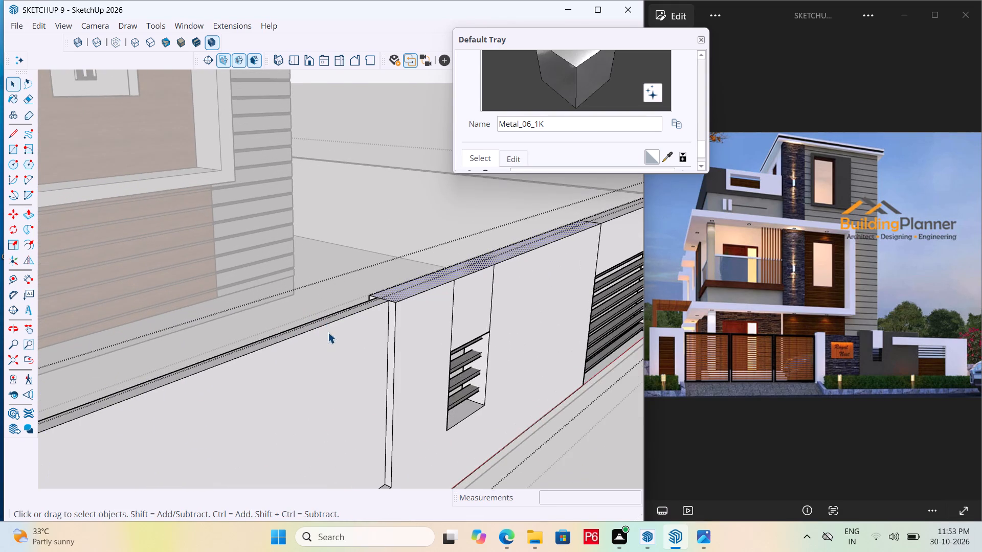
pyautogui.moveTo(337, 395); pyautogui.dragTo(340, 485, button='middle')
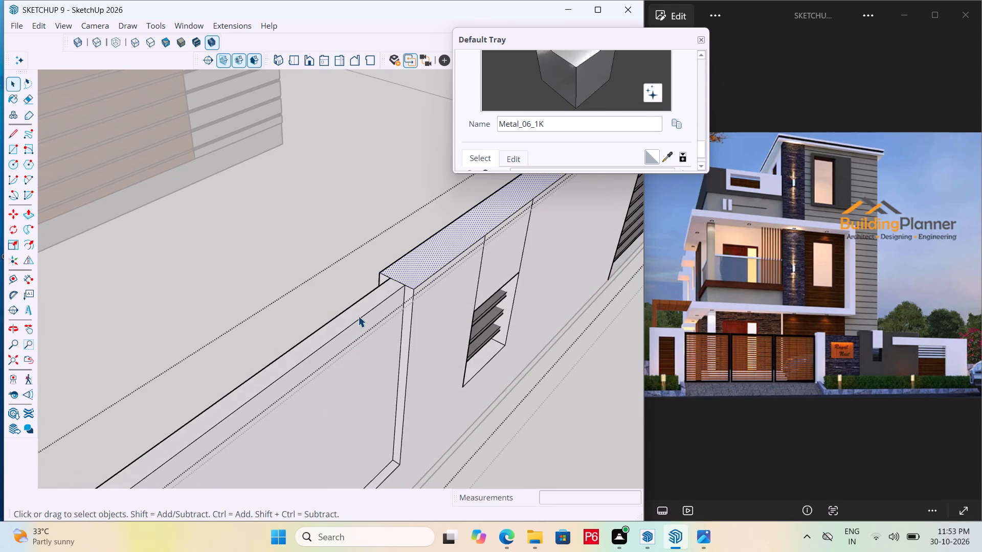
pyautogui.click(359, 314)
pyautogui.press('p')
pyautogui.click(359, 314)
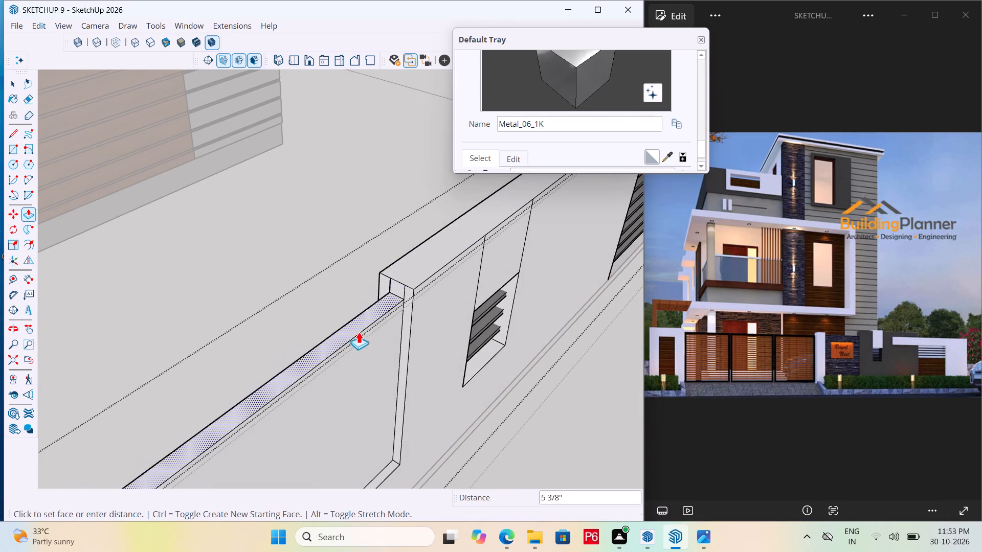
pyautogui.click(362, 349)
pyautogui.middleClick(372, 343)
pyautogui.moveTo(362, 335); pyautogui.dragTo(276, 248, button='middle')
pyautogui.hotkey('ctrl', 's')
pyautogui.hotkey('ctrl', 's')
pyautogui.hotkey('ctrl', 's')
pyautogui.hotkey('ctrl', 's')
# Erase the leftover edges on the exposed end face of the taller wall section beside the lowered panel.
pyautogui.scroll(10, 404, 239)
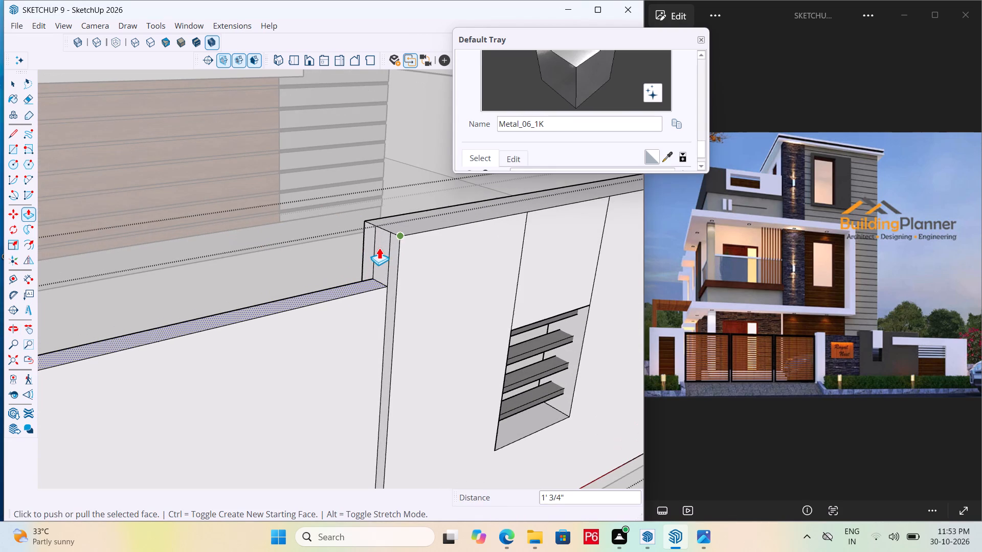
pyautogui.press('e')
pyautogui.doubleClick(376, 238)
pyautogui.doubleClick(386, 250)
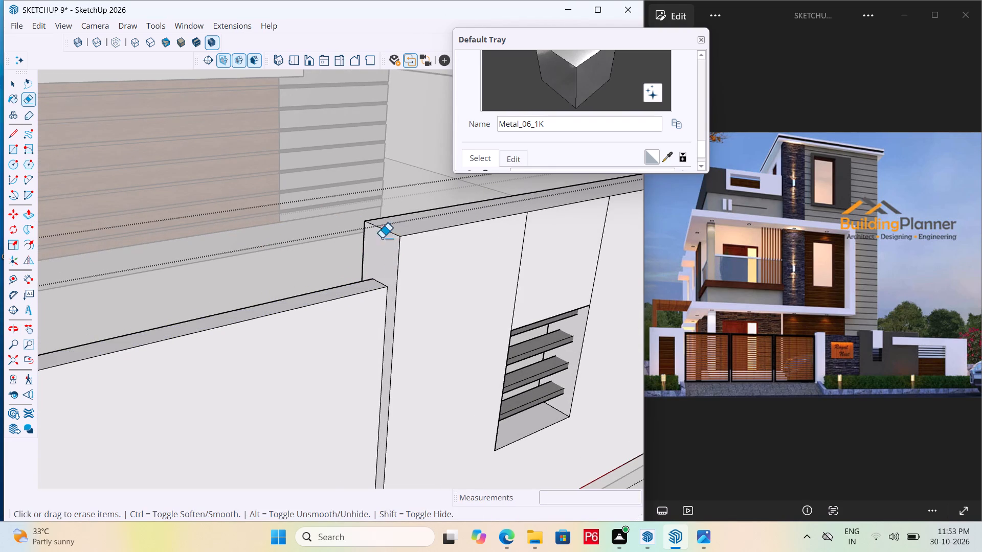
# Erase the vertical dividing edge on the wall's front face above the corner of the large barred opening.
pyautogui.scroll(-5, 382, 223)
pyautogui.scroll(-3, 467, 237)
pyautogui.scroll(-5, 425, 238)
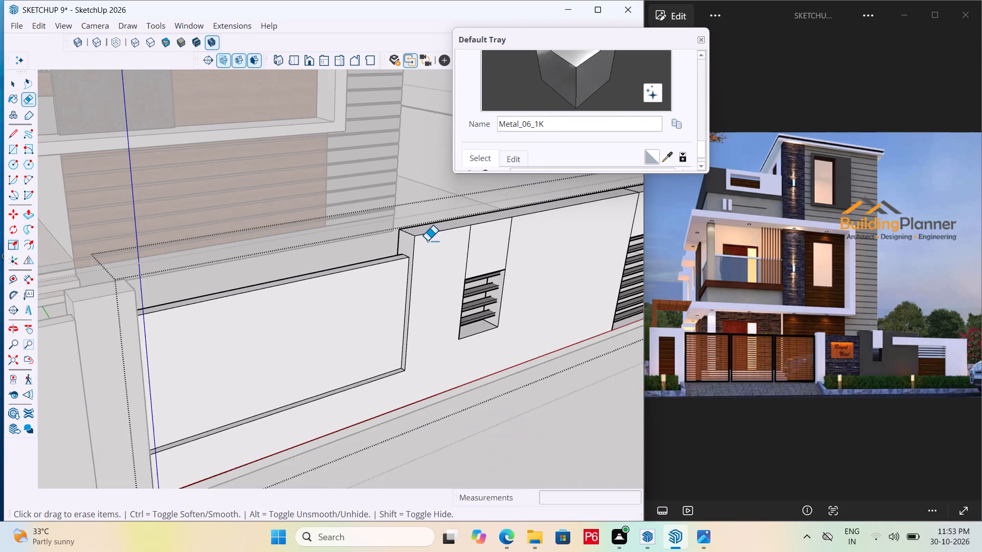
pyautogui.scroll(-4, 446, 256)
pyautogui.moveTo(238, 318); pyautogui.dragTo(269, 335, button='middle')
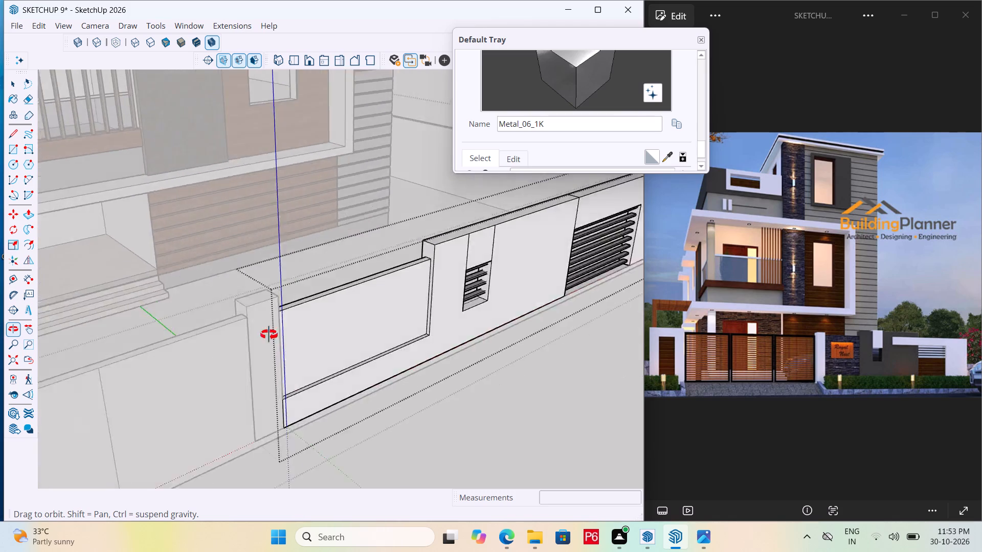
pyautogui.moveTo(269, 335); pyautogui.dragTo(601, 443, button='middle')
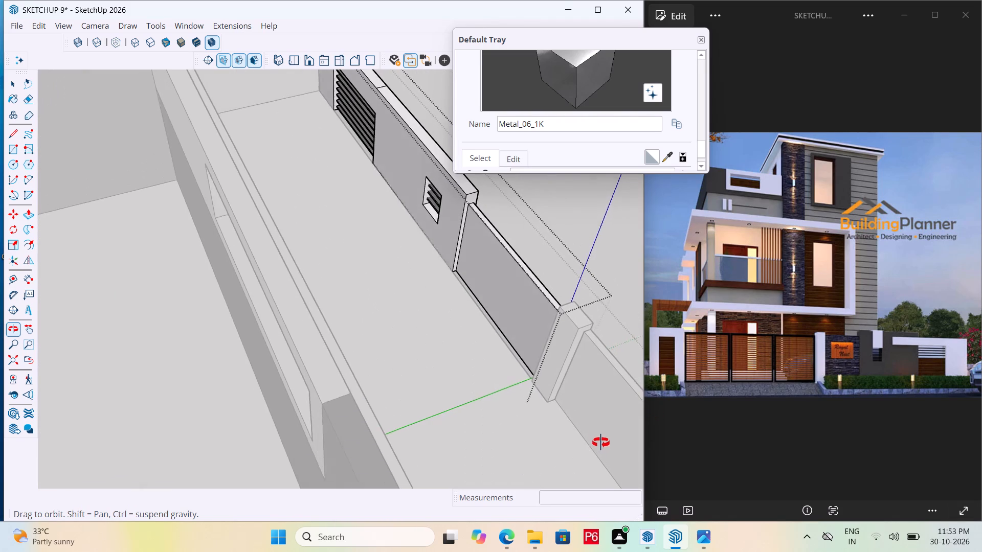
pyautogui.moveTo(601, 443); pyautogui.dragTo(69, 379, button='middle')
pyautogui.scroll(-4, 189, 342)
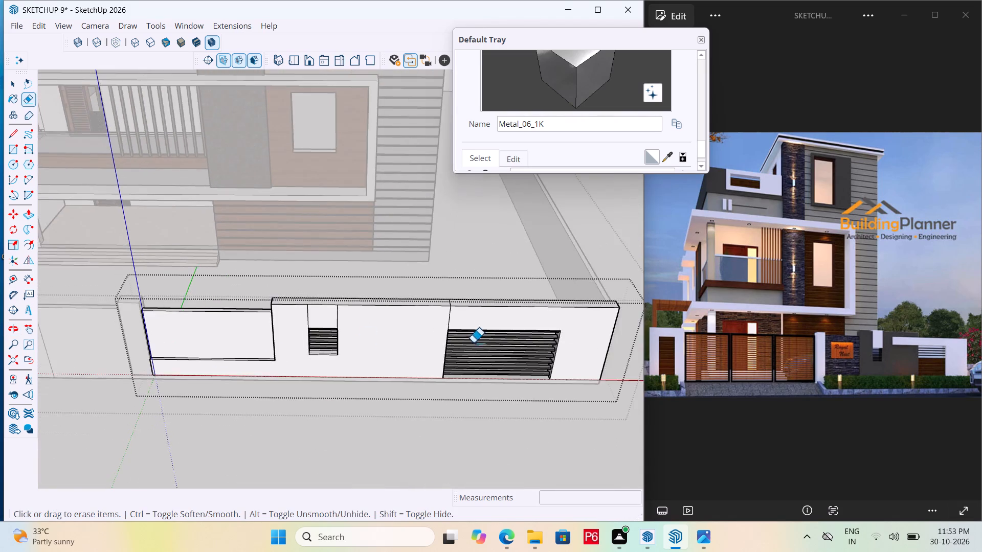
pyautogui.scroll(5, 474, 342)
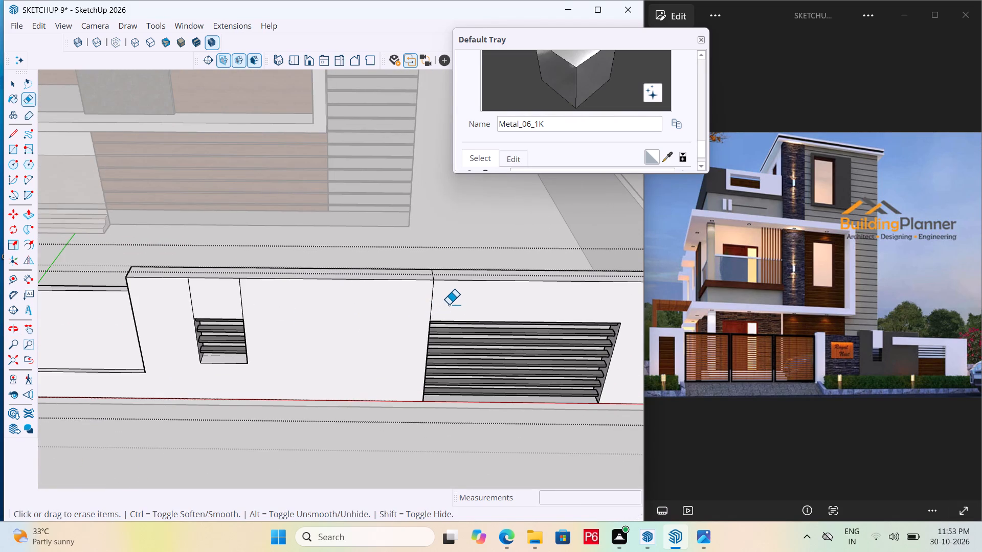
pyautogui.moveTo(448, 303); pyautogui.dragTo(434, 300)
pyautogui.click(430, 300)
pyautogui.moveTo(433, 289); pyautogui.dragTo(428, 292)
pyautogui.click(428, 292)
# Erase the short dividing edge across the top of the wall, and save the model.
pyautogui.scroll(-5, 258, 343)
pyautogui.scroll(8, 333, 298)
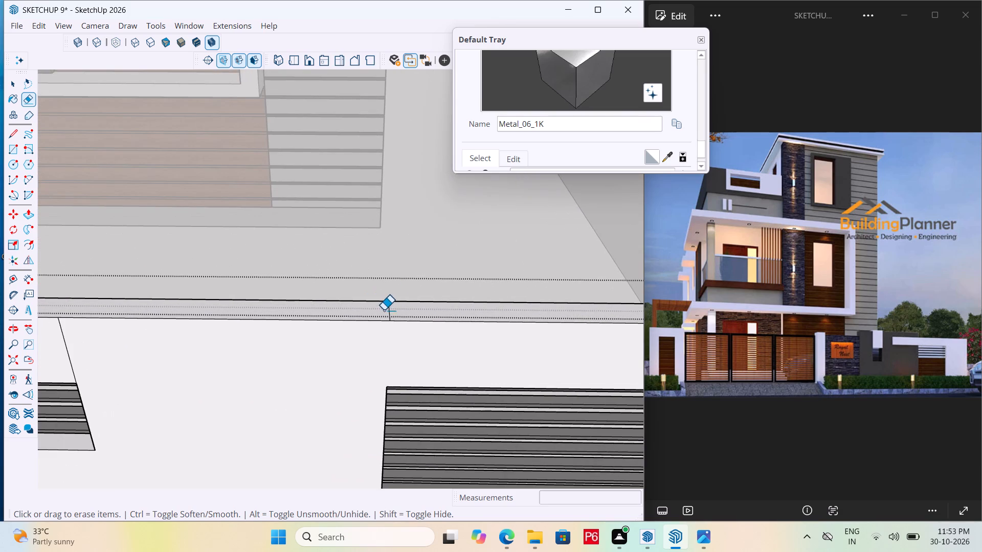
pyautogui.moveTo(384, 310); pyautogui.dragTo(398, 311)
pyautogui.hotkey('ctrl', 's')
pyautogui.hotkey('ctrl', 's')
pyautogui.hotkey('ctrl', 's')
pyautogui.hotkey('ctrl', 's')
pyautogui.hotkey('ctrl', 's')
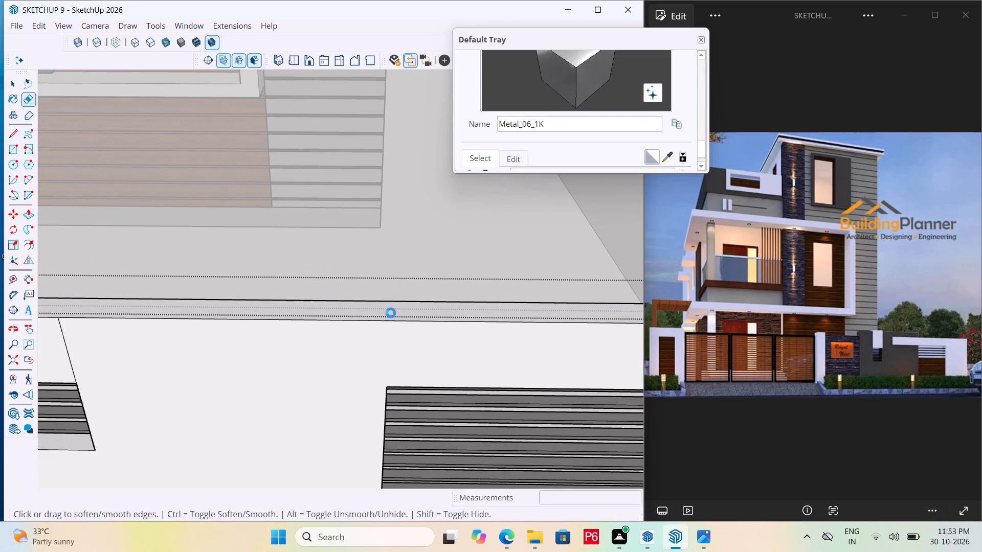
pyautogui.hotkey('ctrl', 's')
# Draw a strip outline from the large opening's top corner toward the small opening, up about 2', and across to the wall's far end.
pyautogui.scroll(-4, 385, 295)
pyautogui.press('space')
pyautogui.scroll(-6, 385, 295)
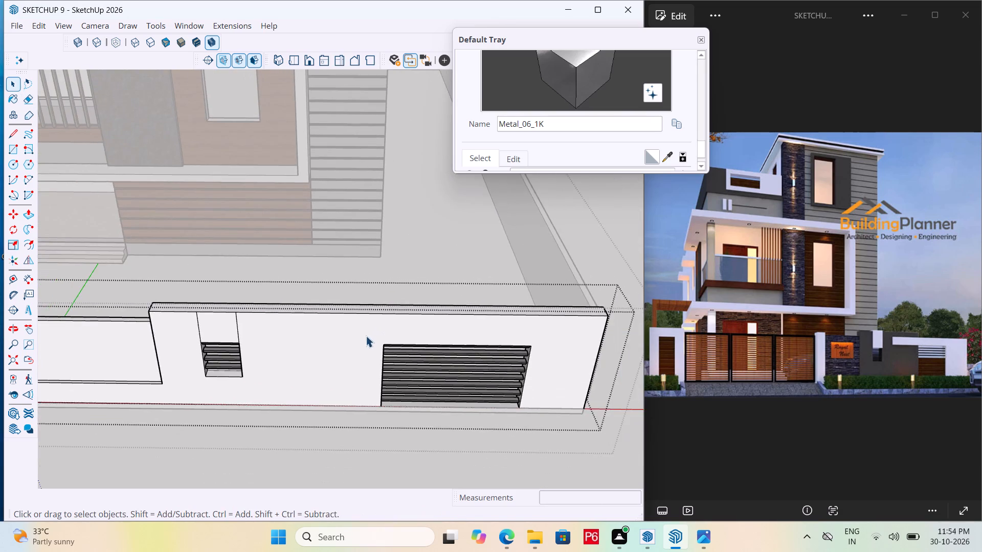
pyautogui.moveTo(366, 337); pyautogui.dragTo(394, 268, button='middle')
pyautogui.scroll(5, 394, 268)
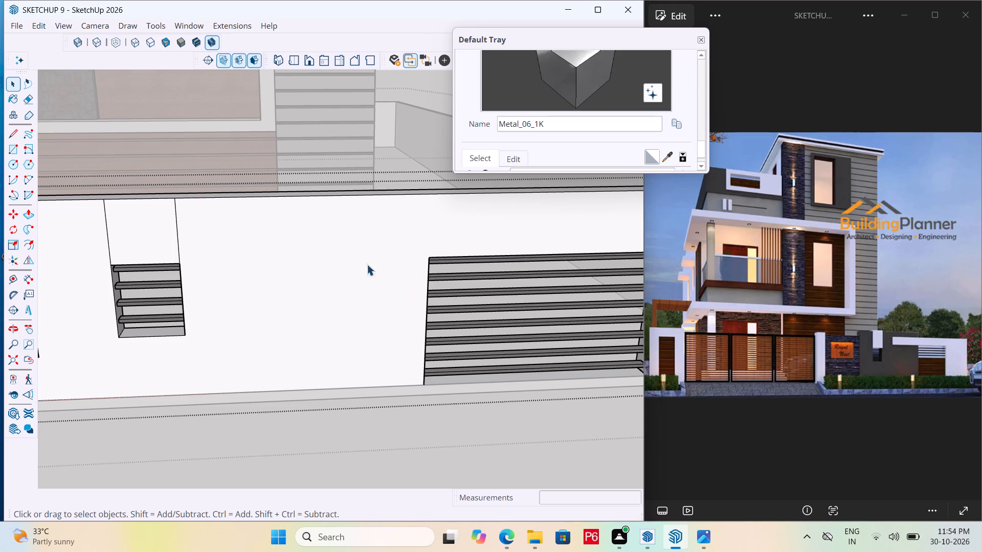
pyautogui.press('l')
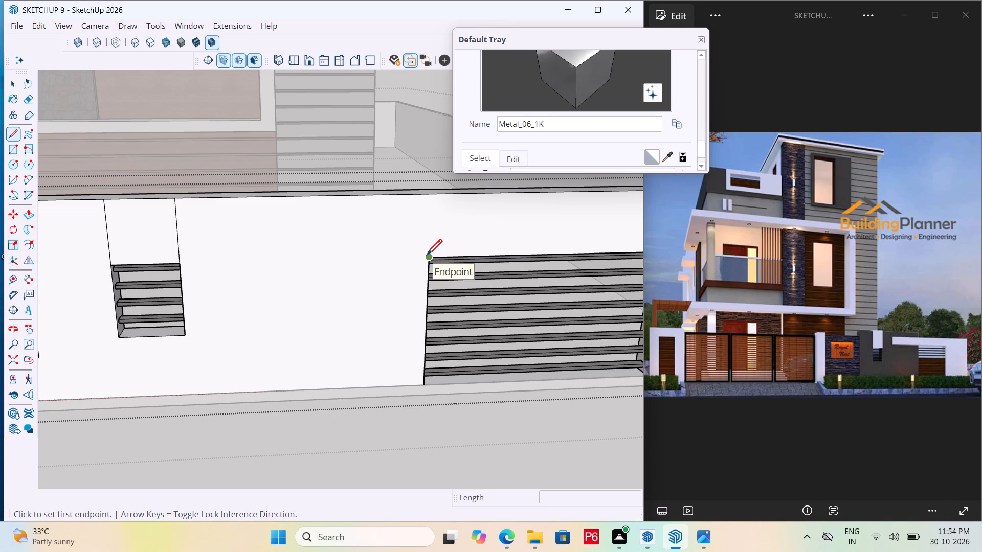
pyautogui.click(427, 257)
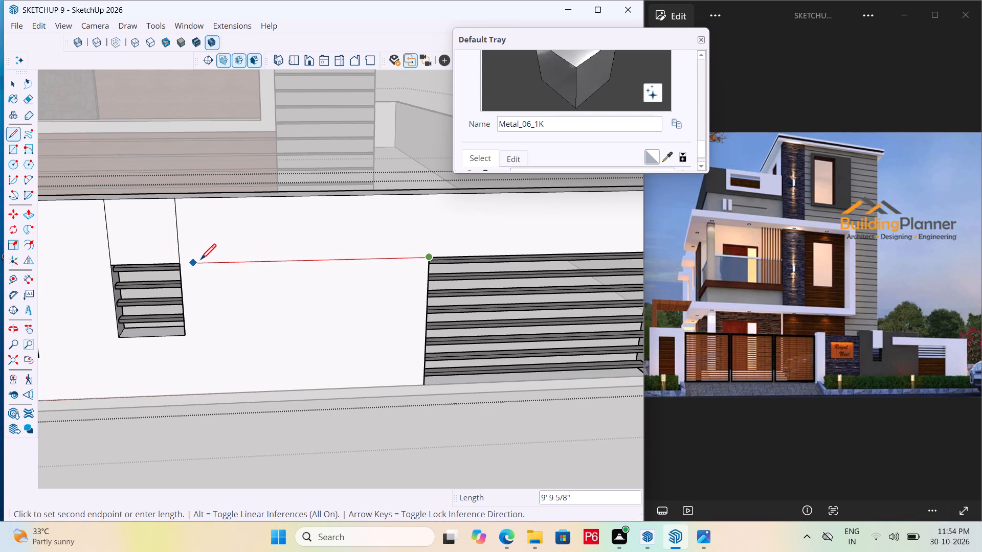
pyautogui.click(246, 263)
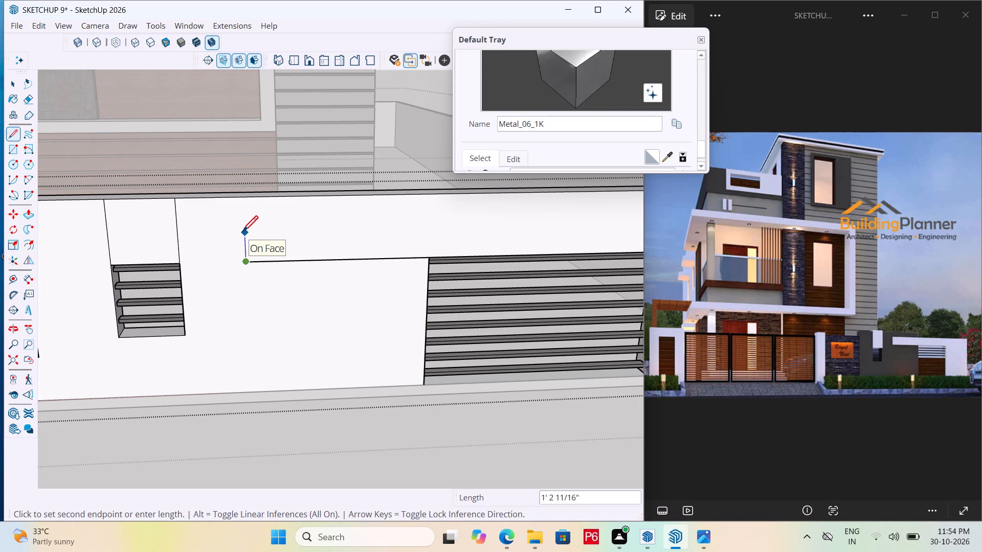
pyautogui.scroll(-4, 242, 233)
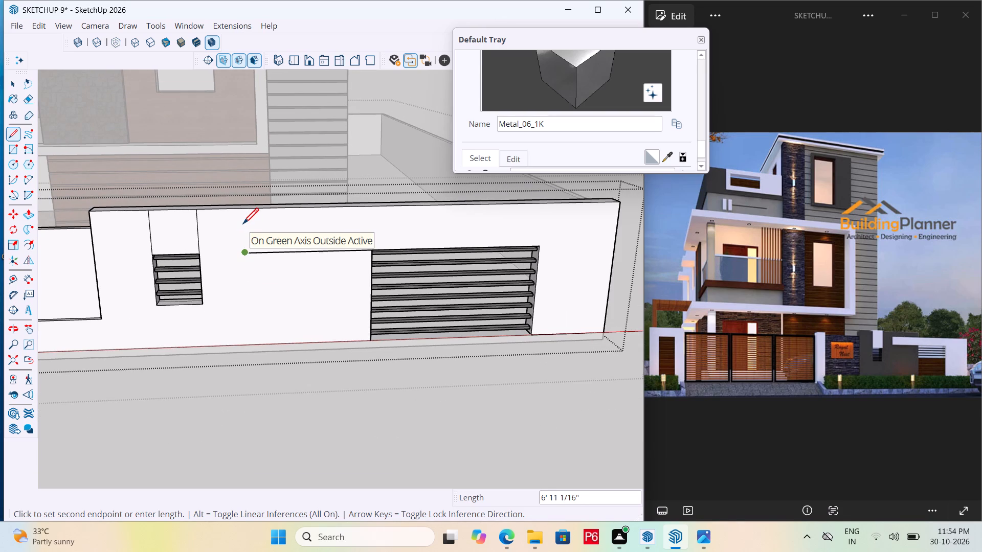
pyautogui.scroll(4, 240, 228)
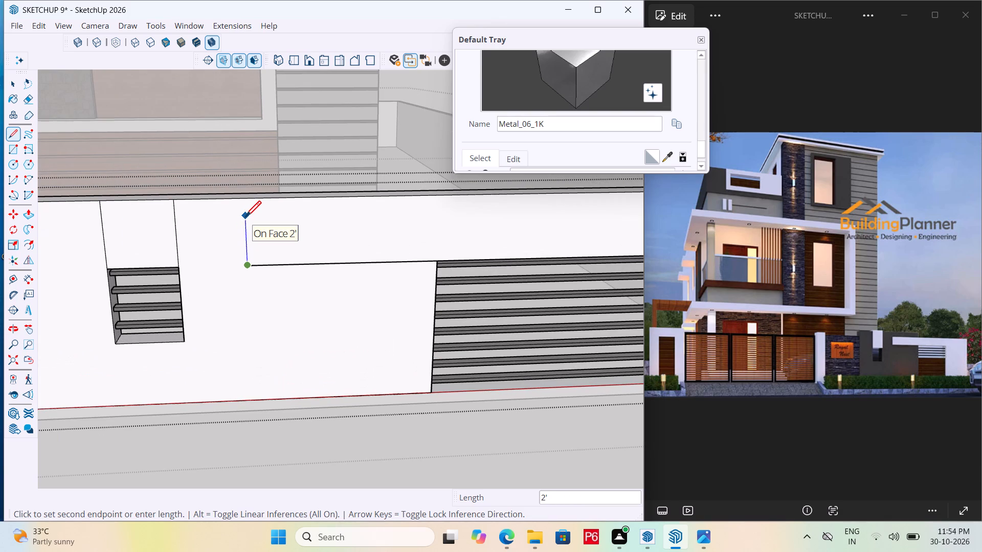
pyautogui.click(245, 218)
pyautogui.scroll(-6, 304, 243)
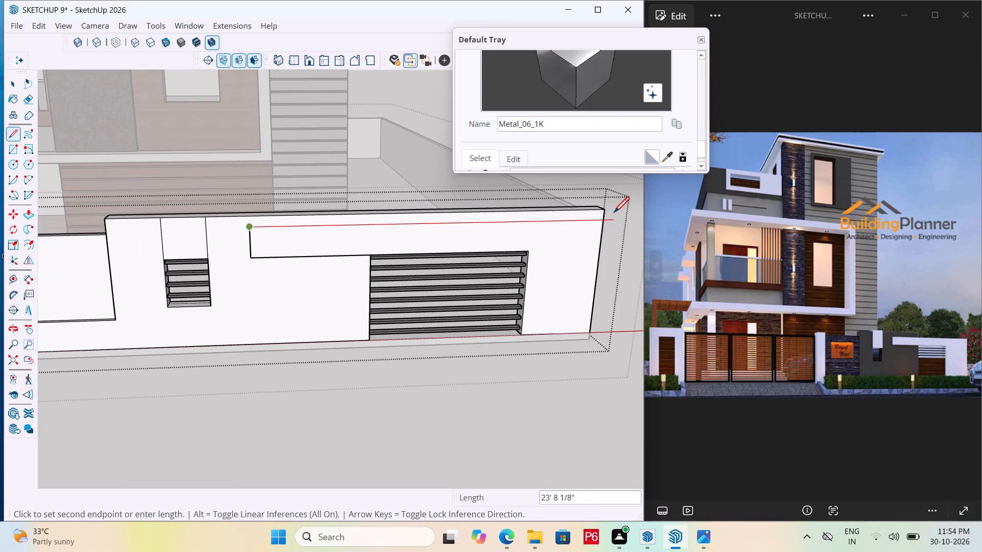
pyautogui.click(605, 222)
pyautogui.press('space')
# Draw a dividing line from the large opening's top corner up to the wall's top edge and across the top face.
pyautogui.scroll(-3, 546, 271)
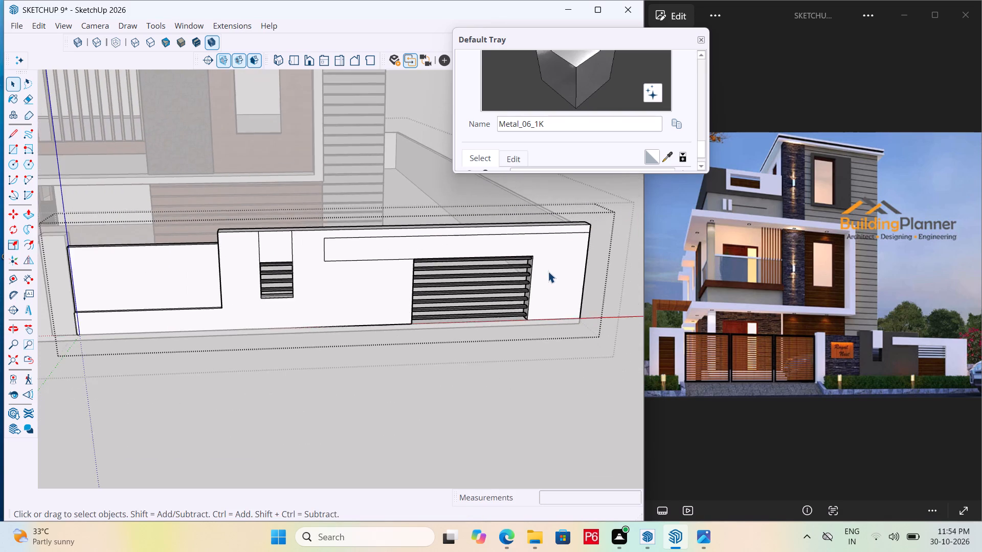
pyautogui.moveTo(548, 265); pyautogui.dragTo(592, 304, button='middle')
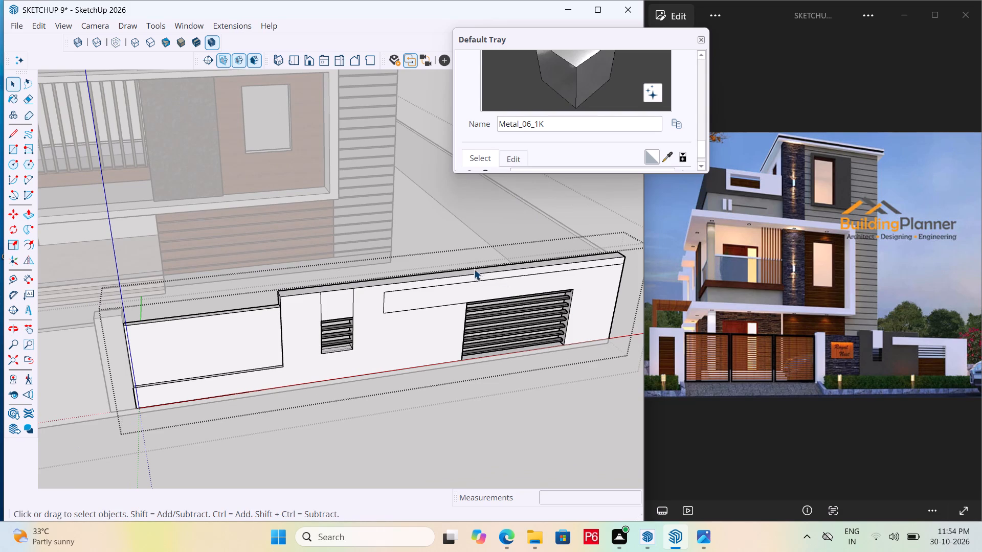
pyautogui.scroll(9, 479, 267)
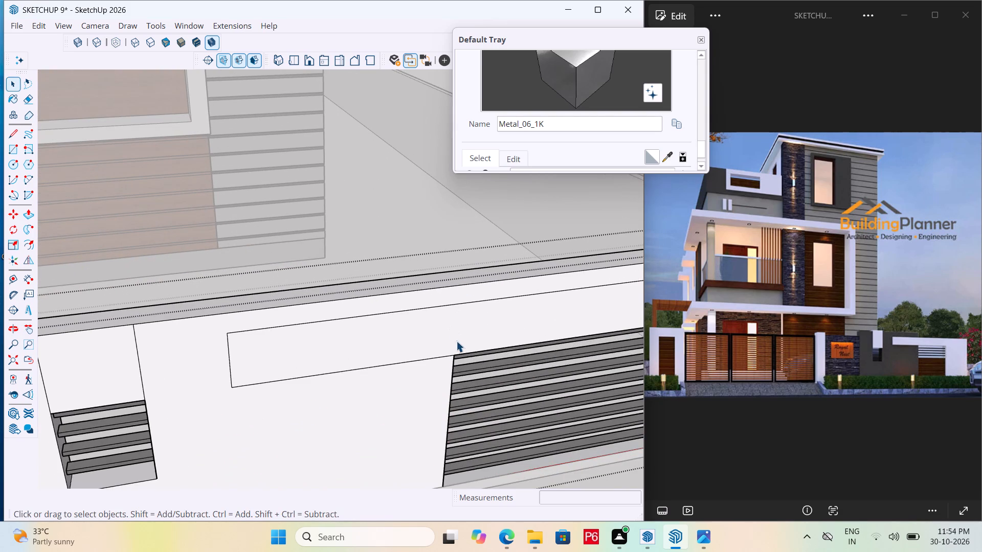
pyautogui.press('l')
pyautogui.moveTo(453, 359); pyautogui.dragTo(453, 352)
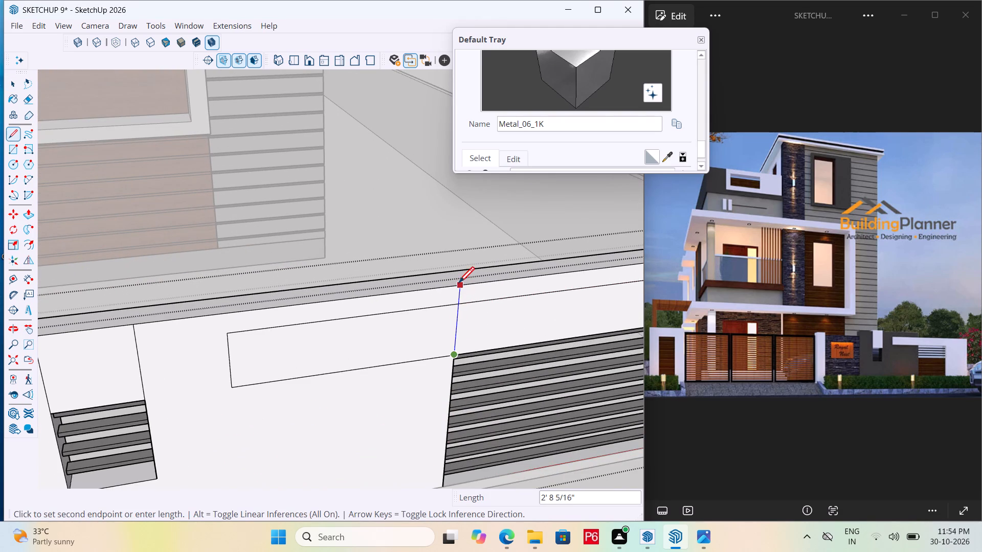
pyautogui.click(459, 284)
pyautogui.scroll(4, 446, 272)
pyautogui.moveTo(465, 292); pyautogui.dragTo(465, 282)
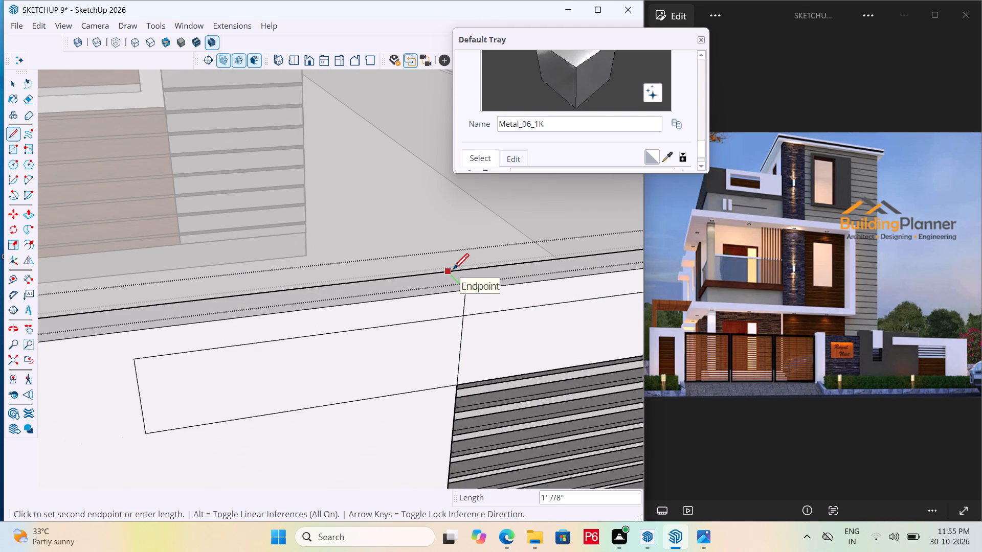
pyautogui.click(453, 271)
pyautogui.press('space')
# Erase the strip's upper line above the large opening, from the divider to the wall's end, and save the model.
pyautogui.scroll(-6, 372, 281)
pyautogui.press('r')
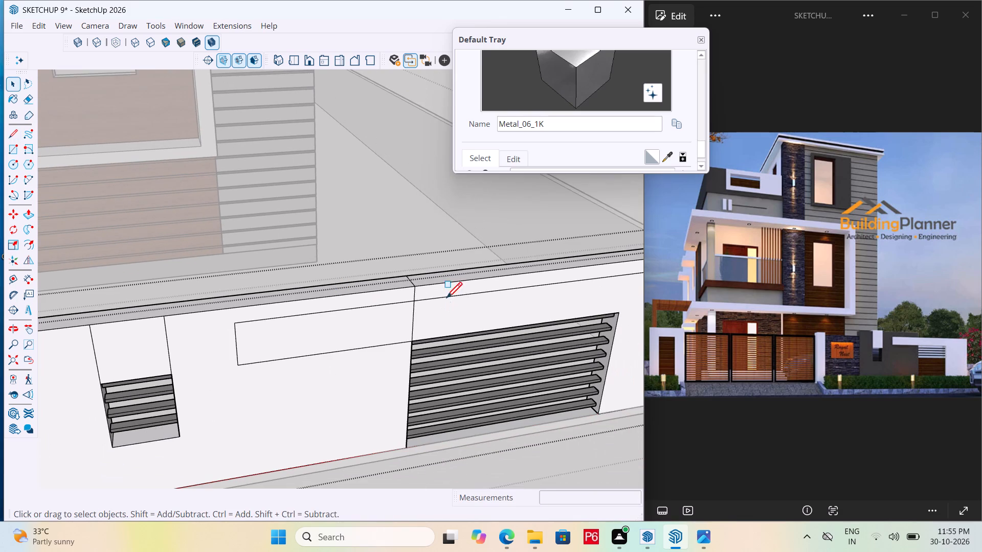
pyautogui.press('e')
pyautogui.doubleClick(453, 296)
pyautogui.hotkey('ctrl', 's')
pyautogui.hotkey('ctrl', 's')
pyautogui.hotkey('ctrl', 's')
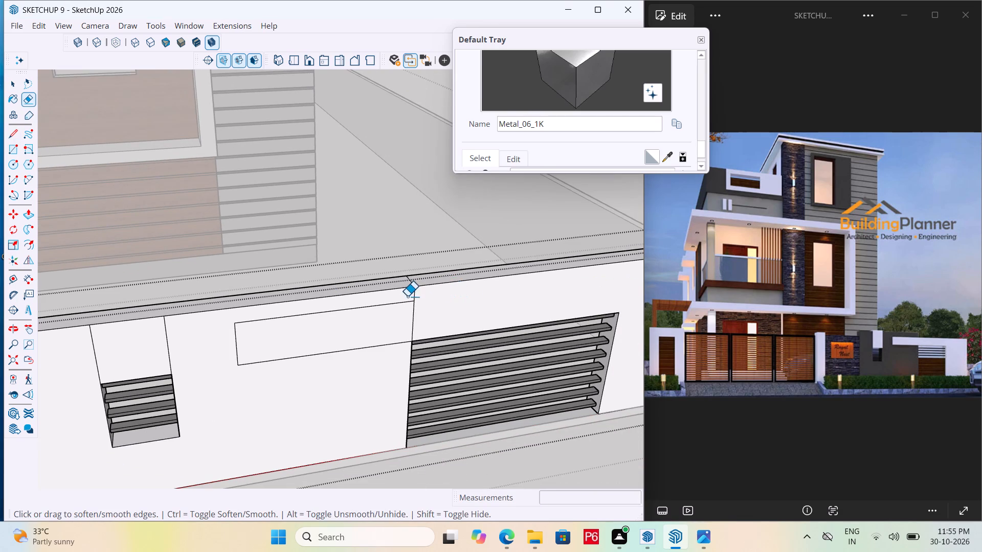
# Save the model and erase the dividing line between the large opening's top corner and the strip's upper edge.
pyautogui.hotkey('ctrl', 's')
pyautogui.moveTo(420, 321); pyautogui.dragTo(403, 322)
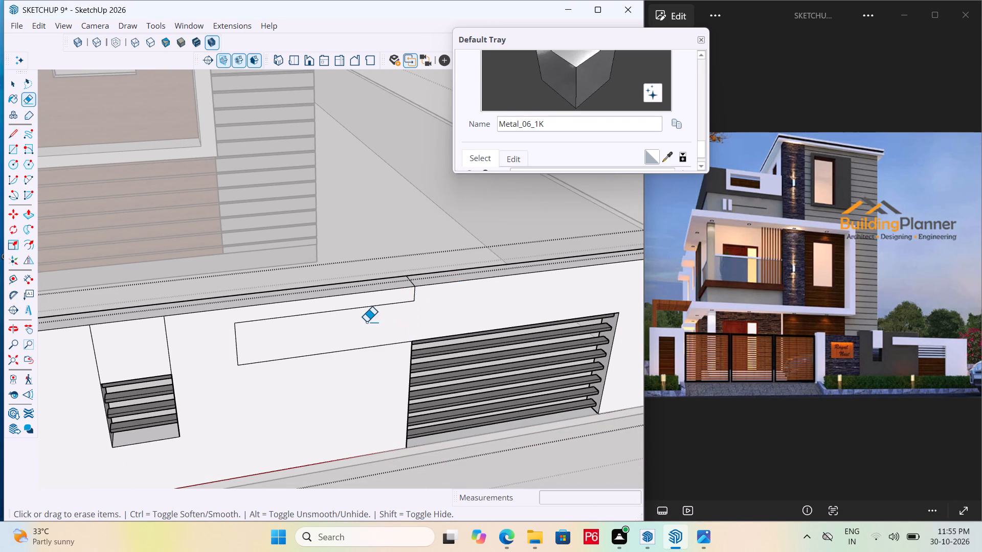
pyautogui.scroll(-7, 360, 317)
pyautogui.moveTo(313, 327); pyautogui.dragTo(308, 307, button='middle')
pyautogui.press('space')
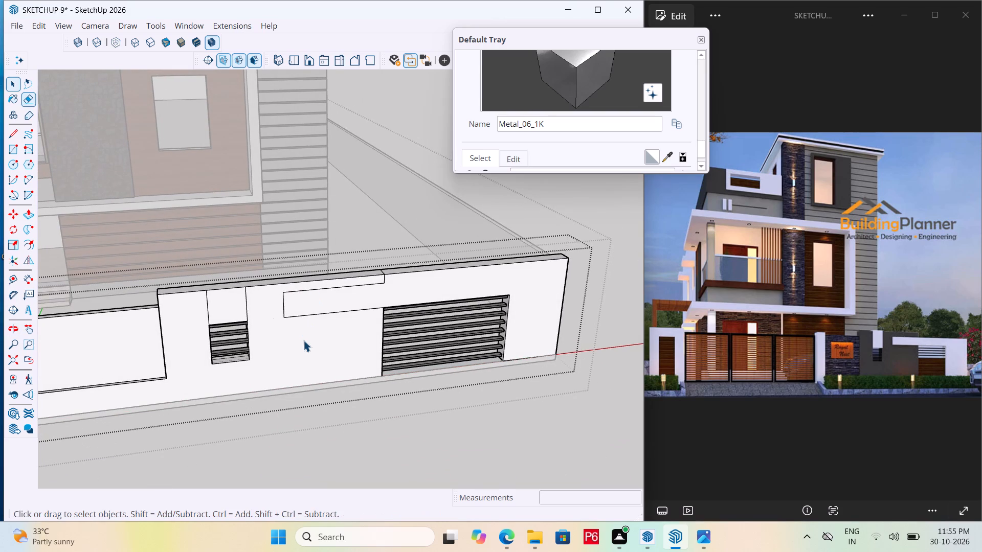
# Paint the wall's front face around the small opening, including the base band, with M07_Charcoal_Gleam from Solid Colors.
pyautogui.scroll(-3, 317, 341)
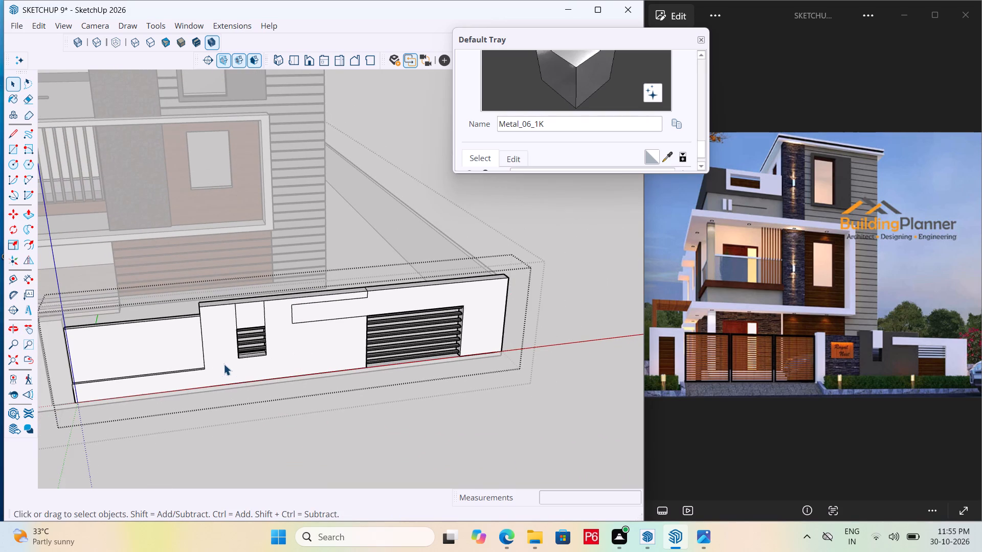
pyautogui.scroll(-2, 561, 157)
pyautogui.click(538, 139)
pyautogui.click(555, 186)
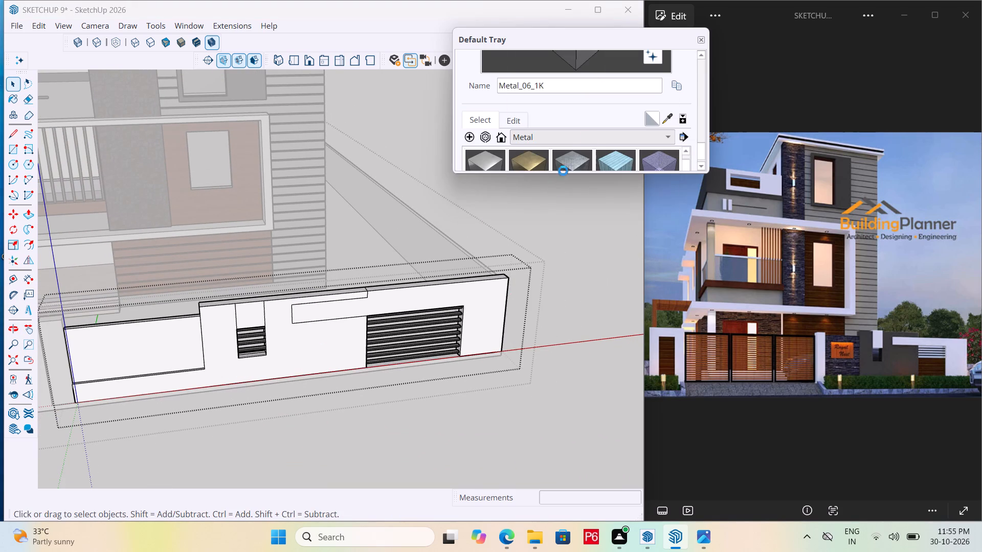
pyautogui.scroll(-5, 617, 122)
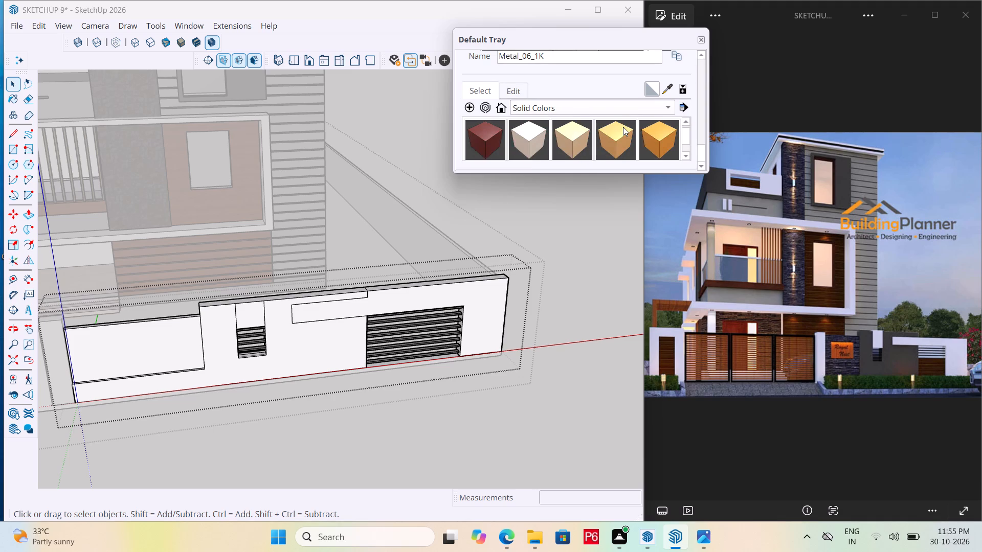
pyautogui.scroll(-6, 623, 128)
pyautogui.scroll(1, 627, 135)
pyautogui.scroll(-13, 627, 136)
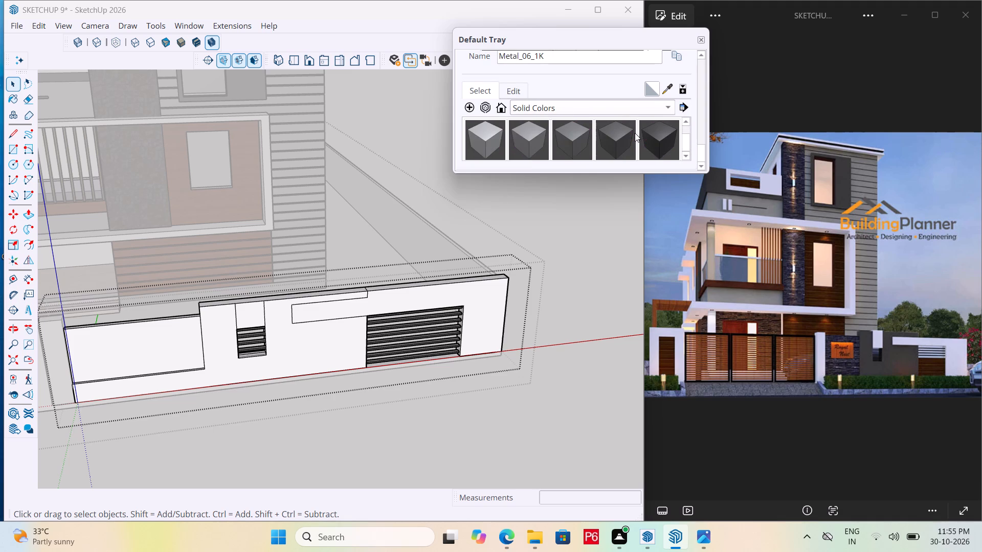
pyautogui.scroll(-4, 635, 136)
pyautogui.scroll(2, 610, 136)
pyautogui.scroll(-1, 619, 143)
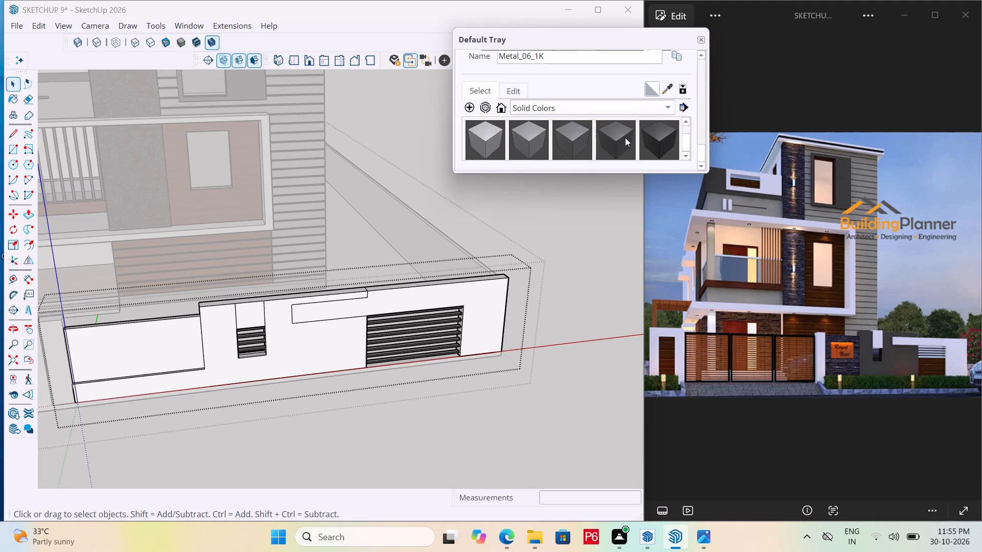
pyautogui.click(625, 137)
pyautogui.click(306, 342)
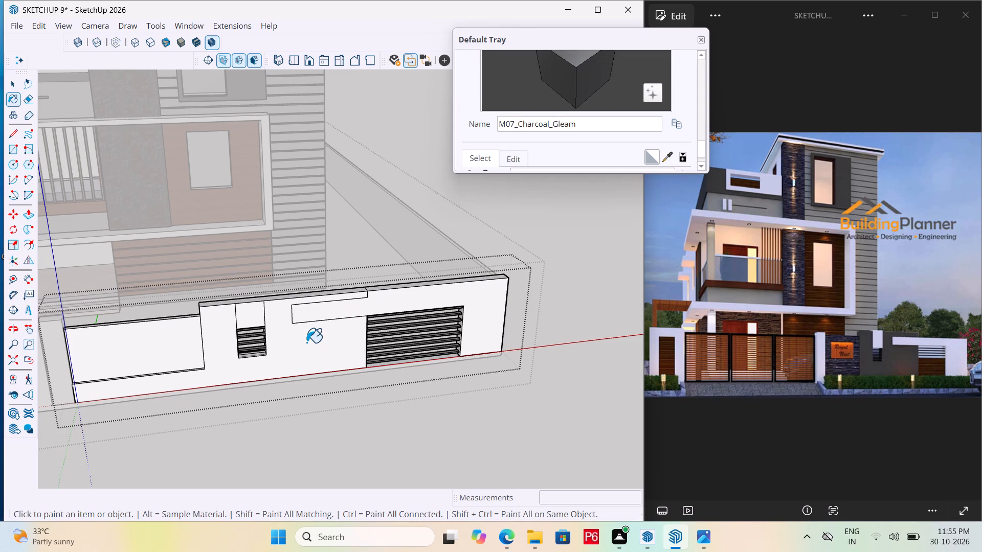
# Paint the top face above the dark wall section with M07_Charcoal_Gleam.
pyautogui.moveTo(282, 315); pyautogui.dragTo(266, 366, button='middle')
pyautogui.scroll(7, 264, 370)
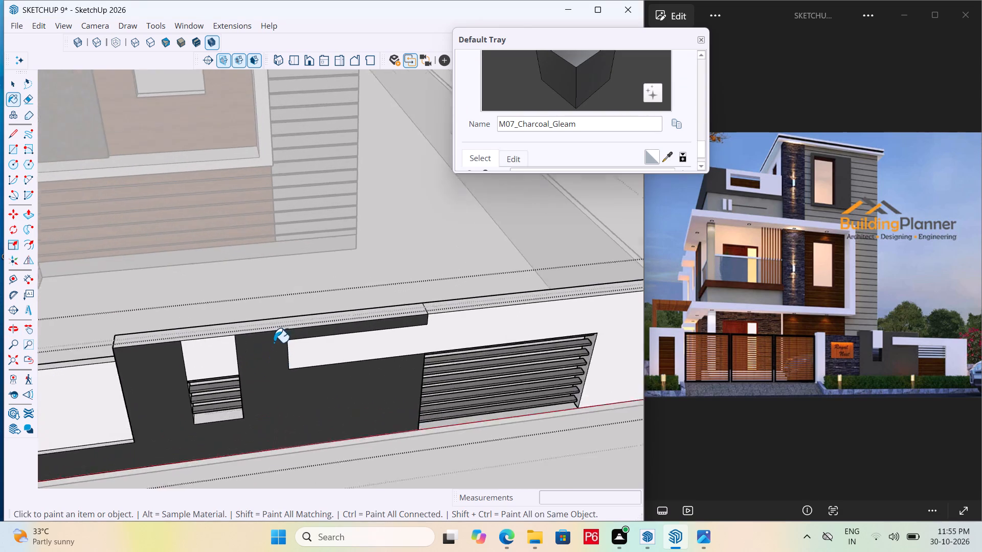
pyautogui.scroll(3, 274, 342)
pyautogui.click(277, 318)
# Draw a dividing line on the wall's rear face from the dark top's end corner down to the large opening's top corner.
pyautogui.moveTo(207, 329); pyautogui.dragTo(477, 401, button='middle')
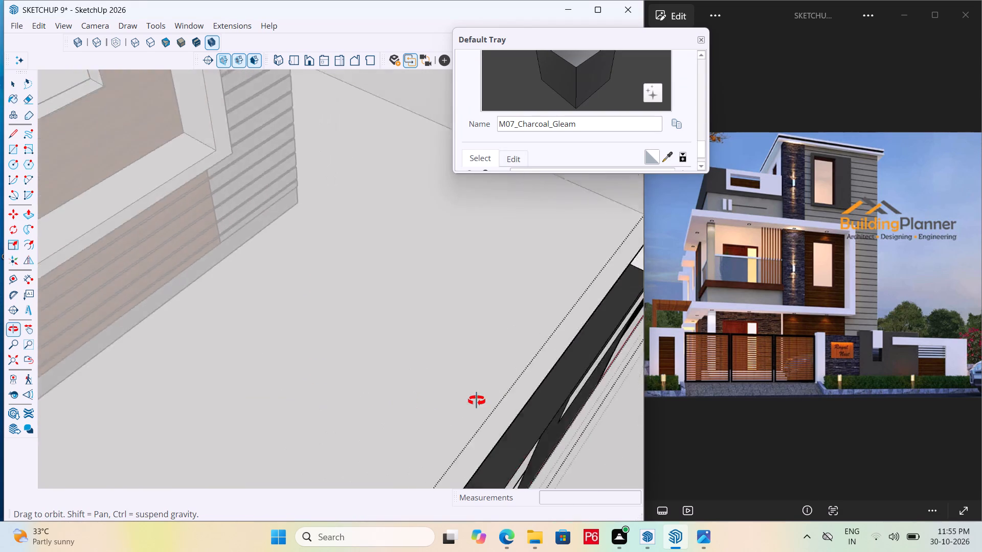
pyautogui.moveTo(477, 401); pyautogui.dragTo(573, 374, button='middle')
pyautogui.scroll(-4, 283, 325)
pyautogui.moveTo(392, 302); pyautogui.dragTo(420, 307, button='middle')
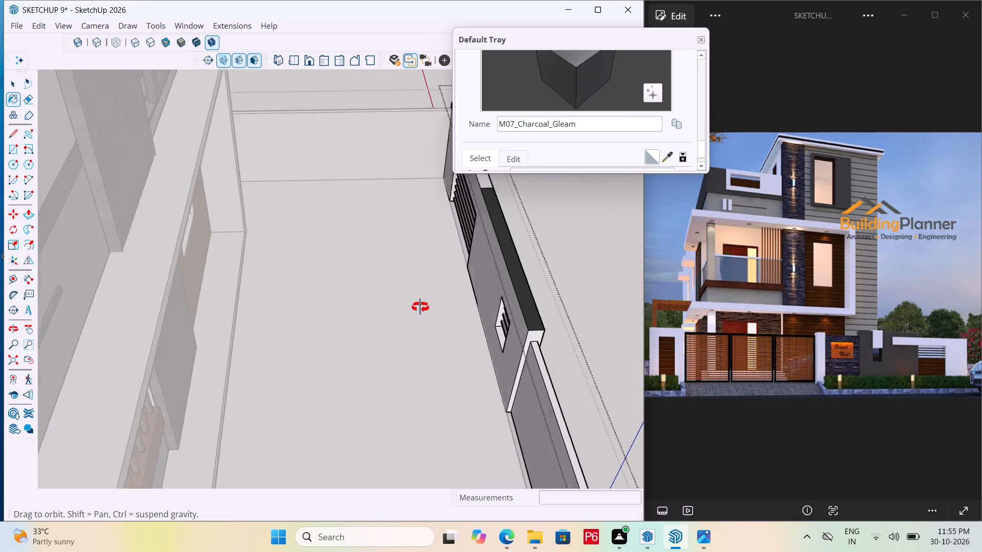
pyautogui.moveTo(420, 307); pyautogui.dragTo(434, 310, button='middle')
pyautogui.scroll(4, 435, 307)
pyautogui.scroll(-4, 430, 317)
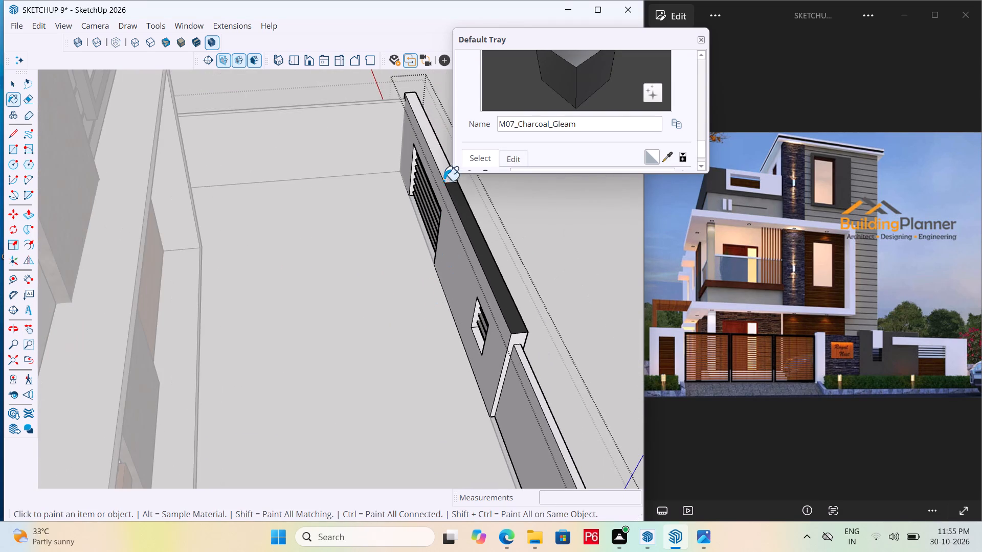
pyautogui.scroll(8, 443, 175)
pyautogui.press('l')
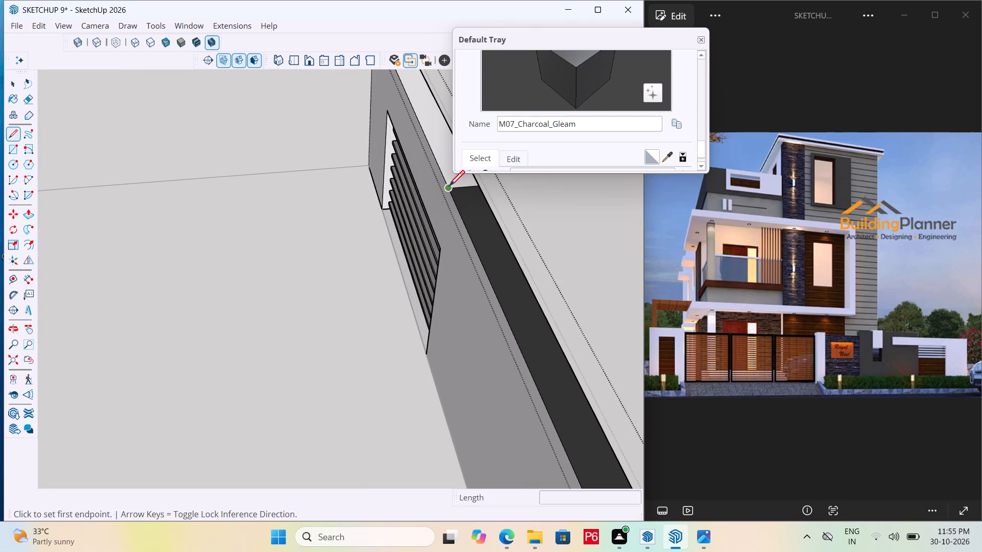
pyautogui.click(449, 188)
pyautogui.click(440, 247)
pyautogui.press('space')
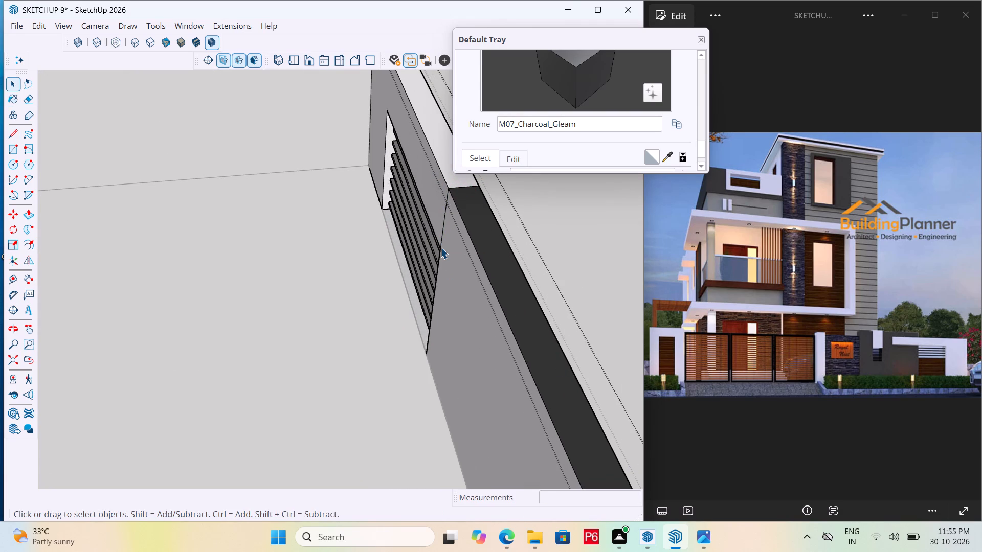
# Paint the rear face of the middle section with M07_Charcoal_Gleam and save the model.
pyautogui.press('p')
pyautogui.press('b')
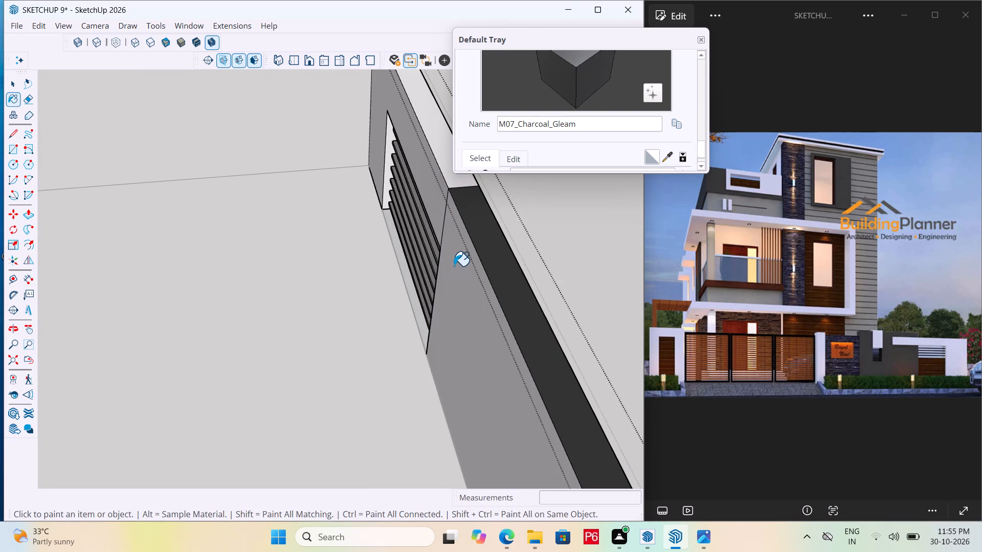
pyautogui.click(454, 266)
pyautogui.scroll(-5, 455, 254)
pyautogui.moveTo(518, 269); pyautogui.dragTo(331, 175, button='middle')
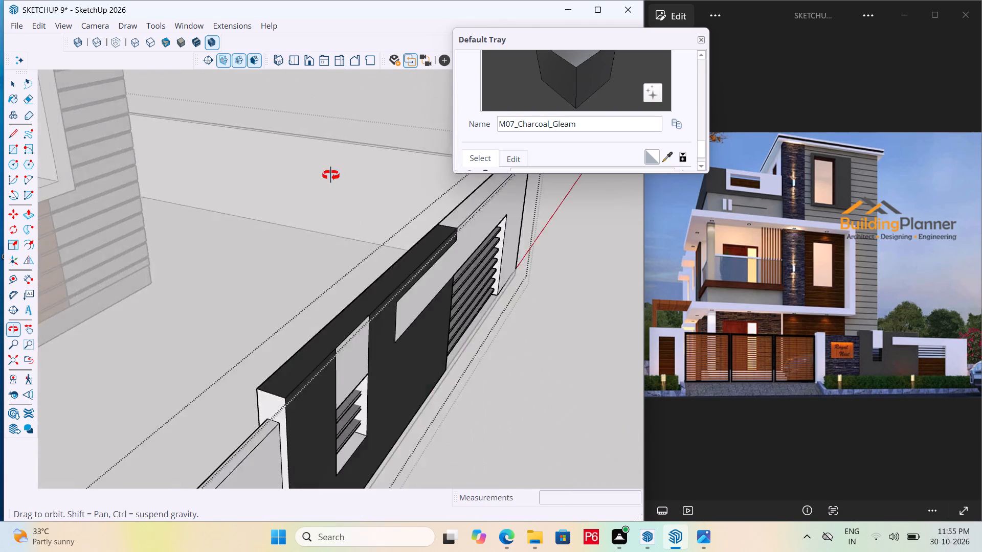
pyautogui.moveTo(331, 175); pyautogui.dragTo(271, 144, button='middle')
pyautogui.scroll(-5, 388, 204)
pyautogui.moveTo(345, 243); pyautogui.dragTo(293, 248, button='middle')
pyautogui.press('space')
pyautogui.moveTo(255, 243); pyautogui.dragTo(249, 280, button='middle')
pyautogui.hotkey('ctrl', 's')
pyautogui.hotkey('ctrl', 's')
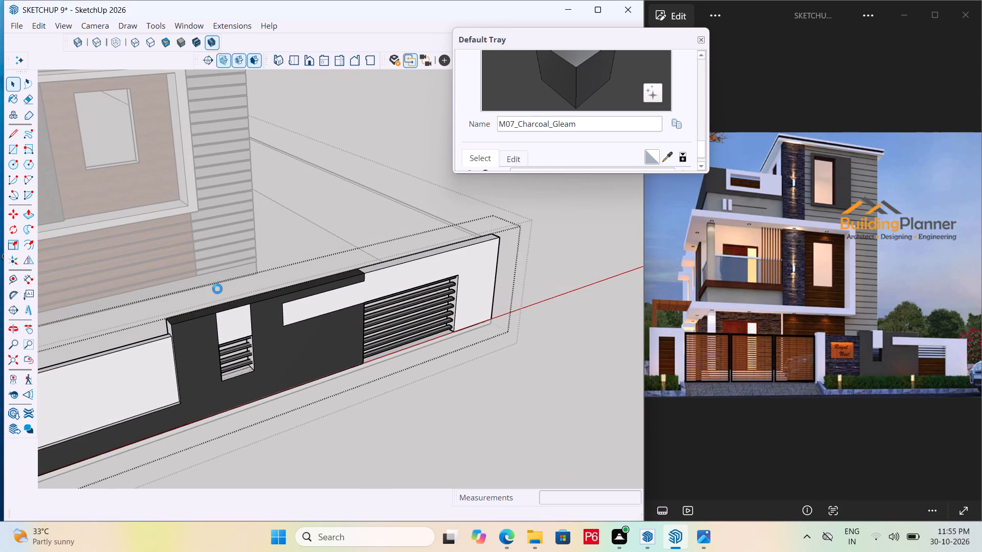
# Draw two lines across the wall's top face, about 1' 7/8" each, from the top corners of the small opening's white panel.
pyautogui.scroll(13, 214, 294)
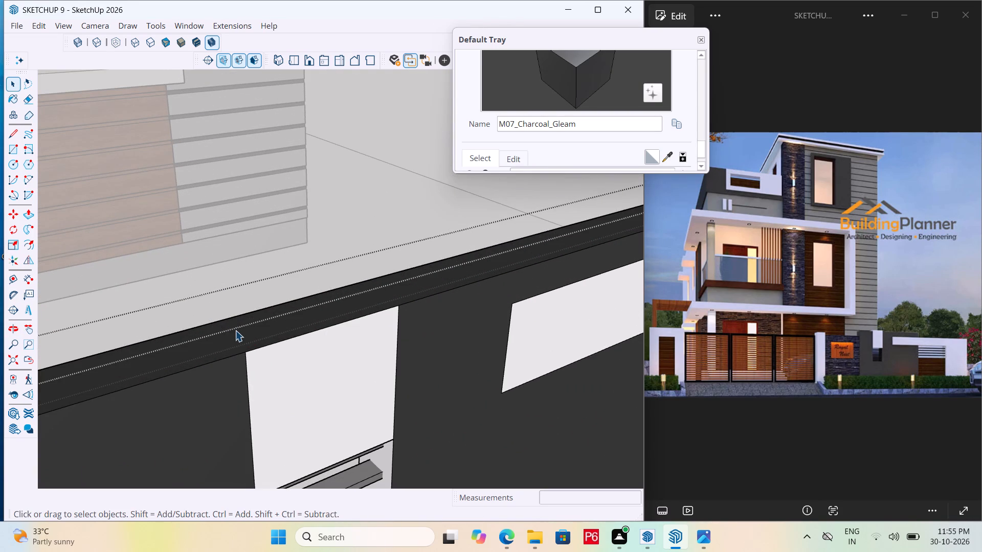
pyautogui.press('l')
pyautogui.moveTo(244, 352); pyautogui.dragTo(240, 340)
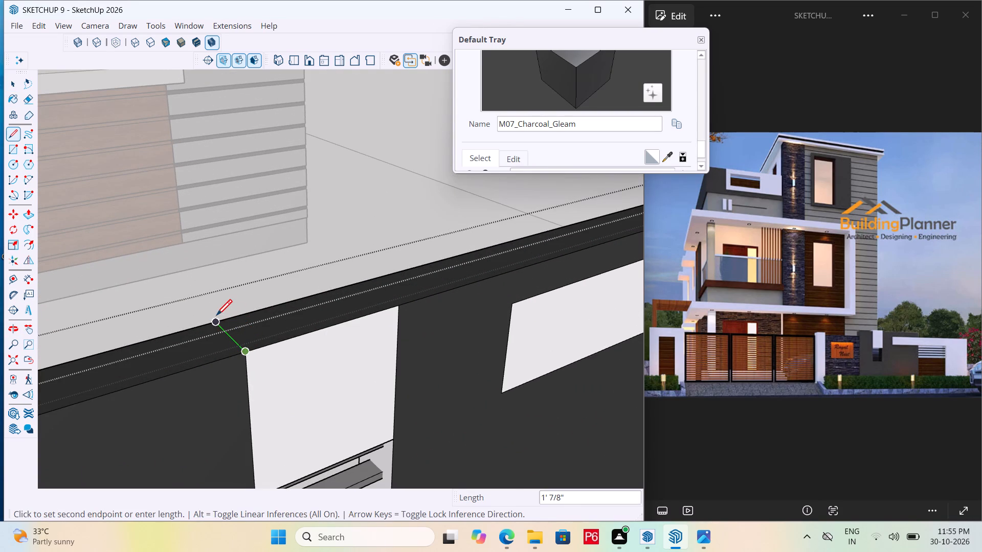
pyautogui.click(211, 325)
pyautogui.press('space')
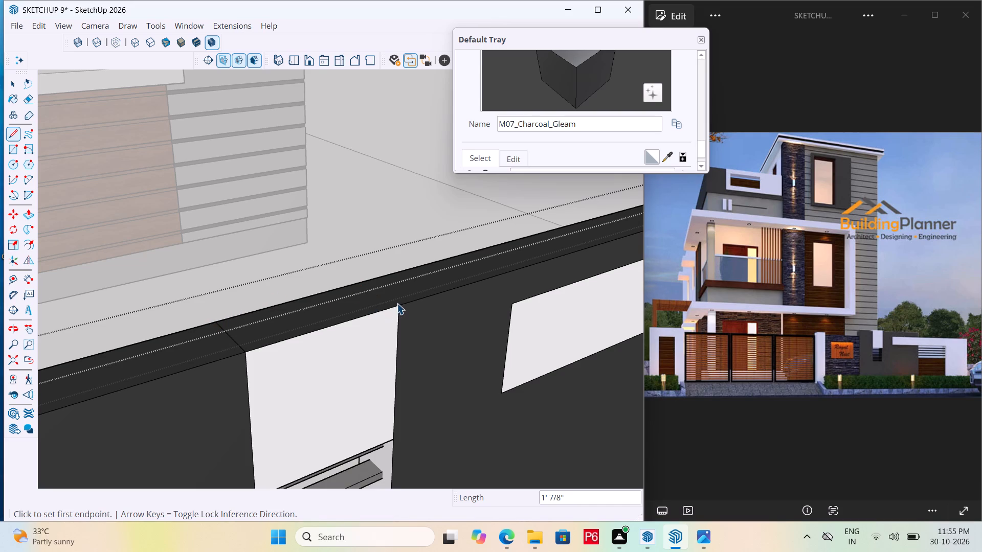
pyautogui.press('l')
pyautogui.moveTo(397, 303); pyautogui.dragTo(392, 298)
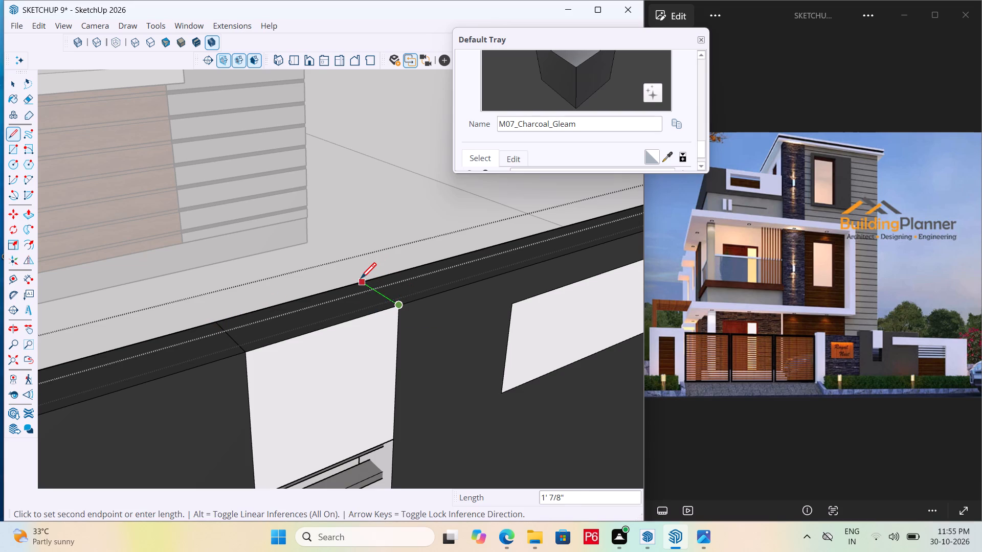
pyautogui.click(361, 280)
pyautogui.scroll(-5, 372, 275)
pyautogui.press('space')
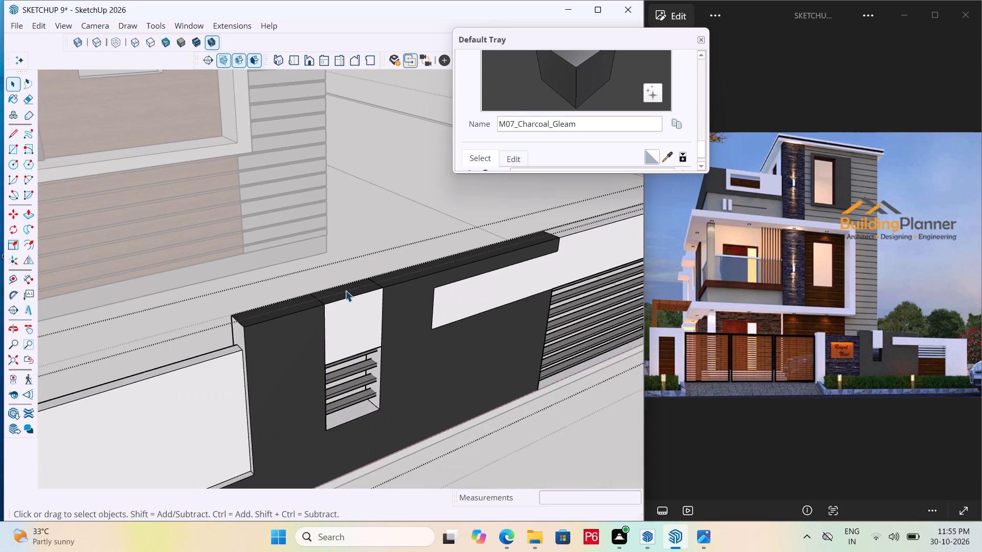
# Sample the Default material from the white wall and paint the top segment above the small opening's panel with it.
pyautogui.press('b')
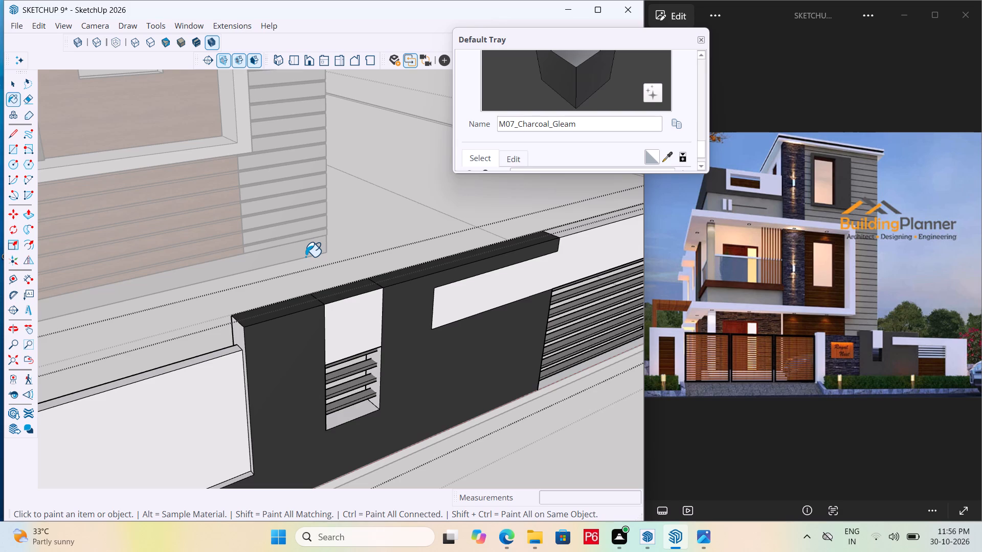
pyautogui.moveTo(331, 291); pyautogui.dragTo(332, 300, button='middle')
pyautogui.moveTo(332, 300); pyautogui.dragTo(356, 352, button='middle')
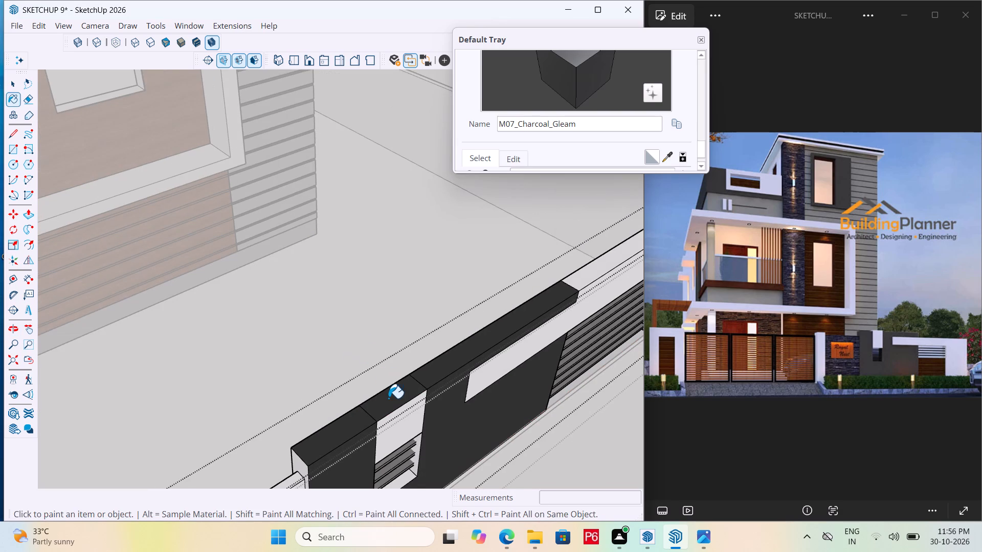
pyautogui.scroll(1, 388, 398)
pyautogui.click(668, 155)
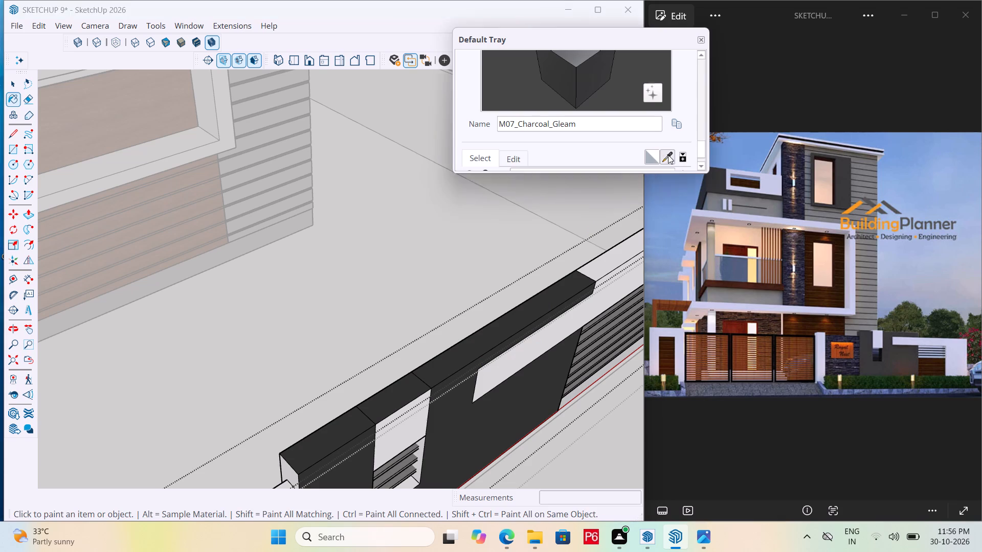
pyautogui.click(581, 315)
pyautogui.click(388, 397)
pyautogui.scroll(-5, 289, 280)
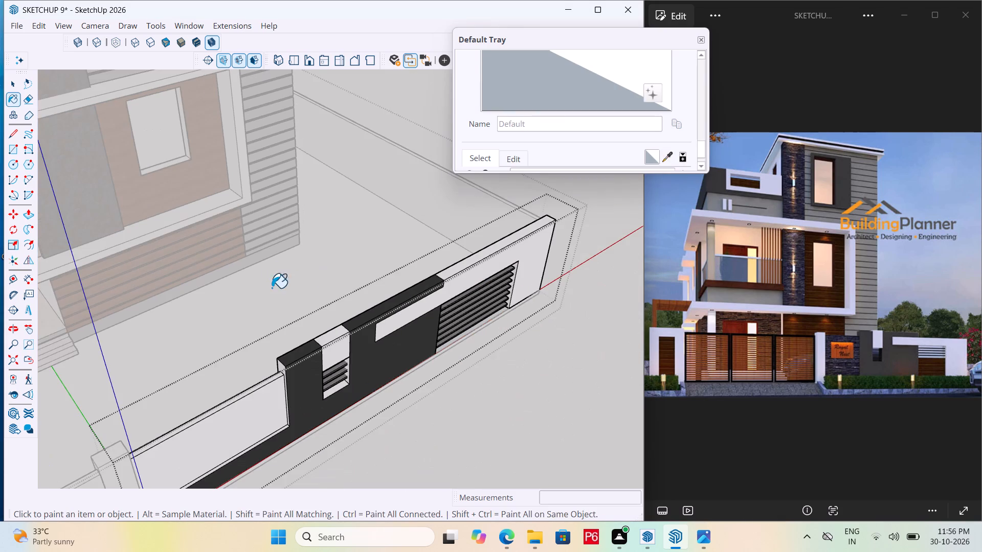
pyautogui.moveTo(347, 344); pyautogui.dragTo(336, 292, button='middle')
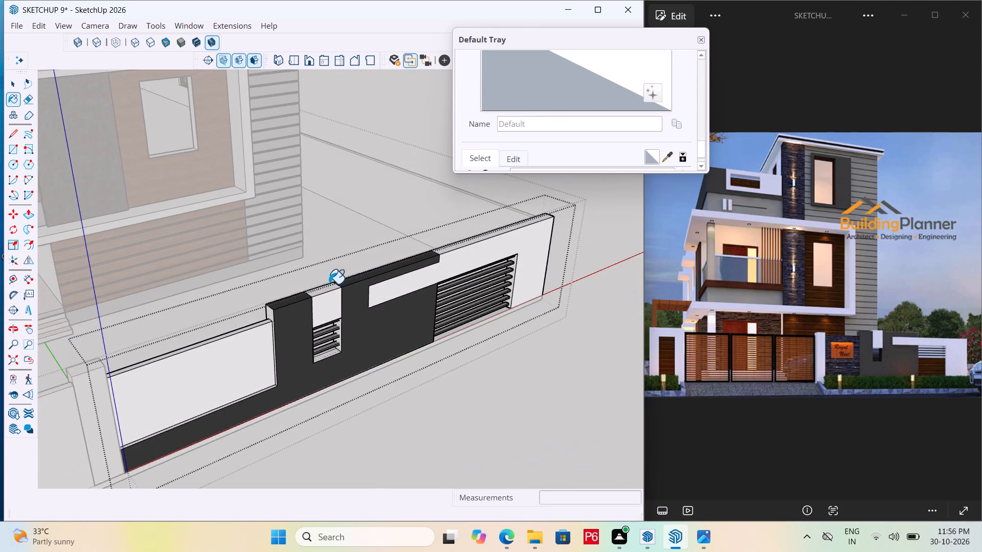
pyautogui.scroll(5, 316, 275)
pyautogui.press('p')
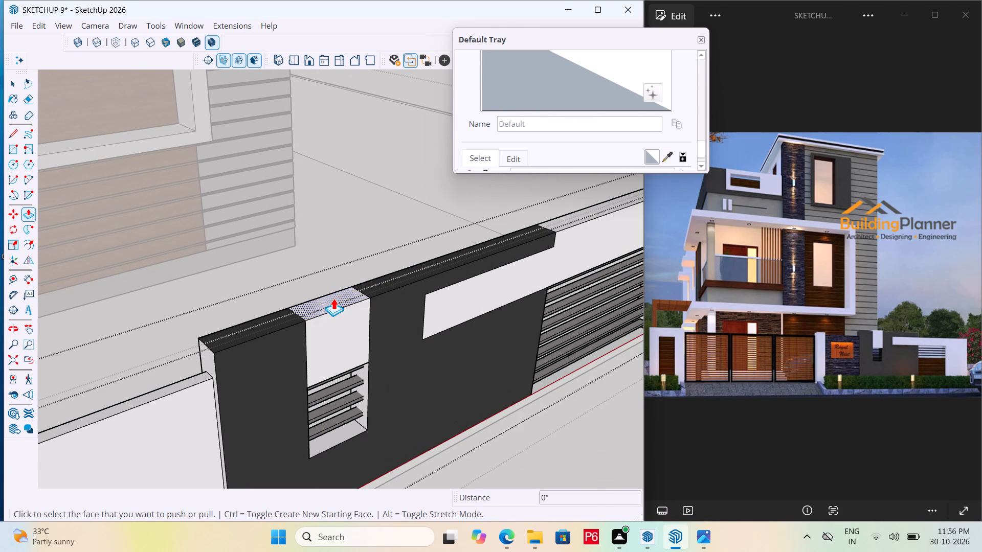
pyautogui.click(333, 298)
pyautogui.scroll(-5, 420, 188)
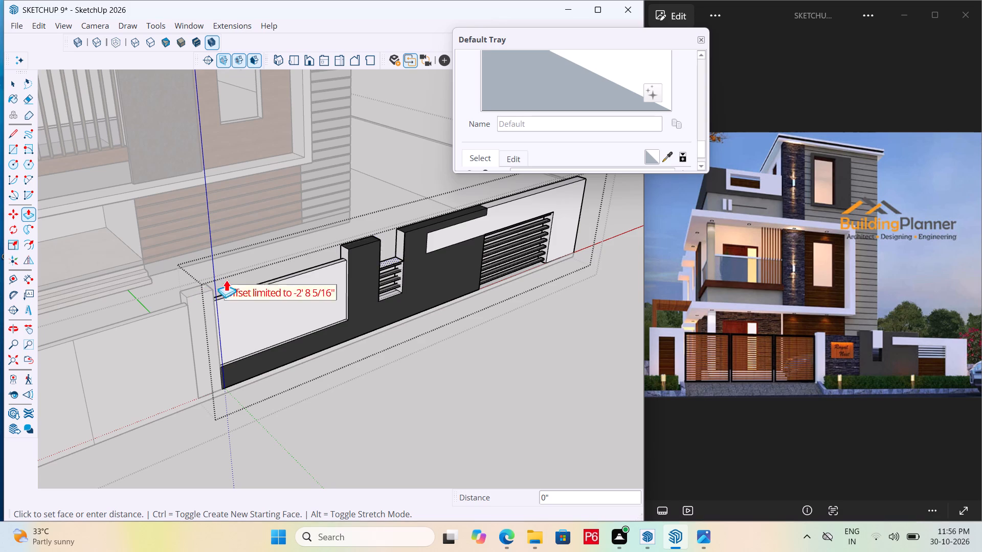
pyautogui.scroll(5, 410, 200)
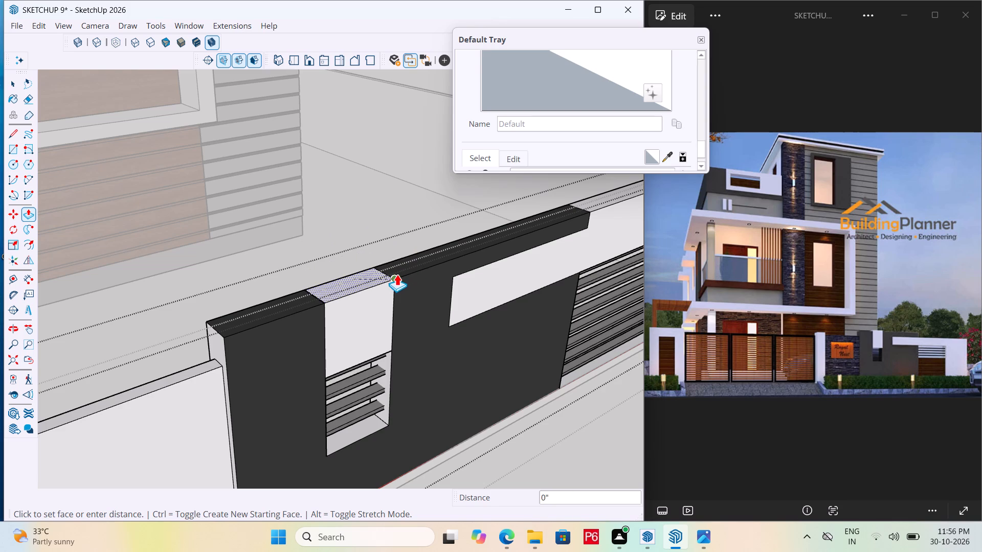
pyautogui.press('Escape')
# Push/Pull the white top segment above the small opening upward by about 4 3/8".
pyautogui.scroll(3, 354, 283)
pyautogui.click(348, 285)
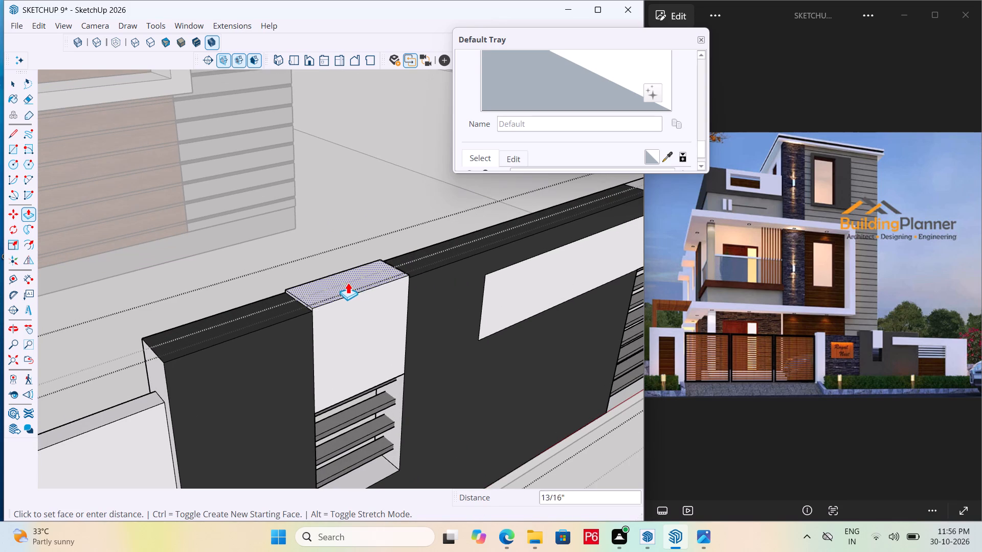
pyautogui.click(351, 271)
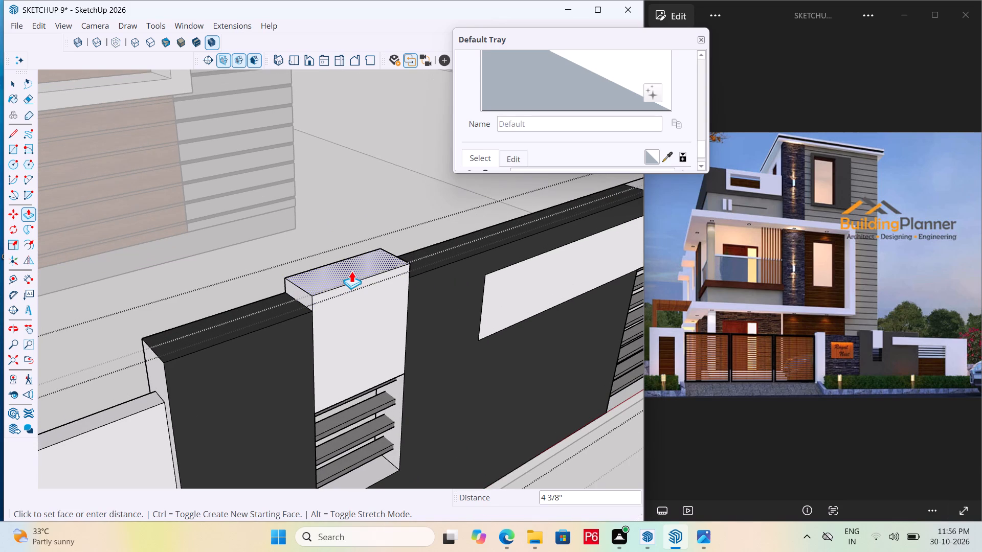
# Save the model and close the front boundary wall group.
pyautogui.scroll(-5, 330, 230)
pyautogui.hotkey('ctrl', 's')
pyautogui.hotkey('ctrl', 's')
pyautogui.hotkey('ctrl', 's')
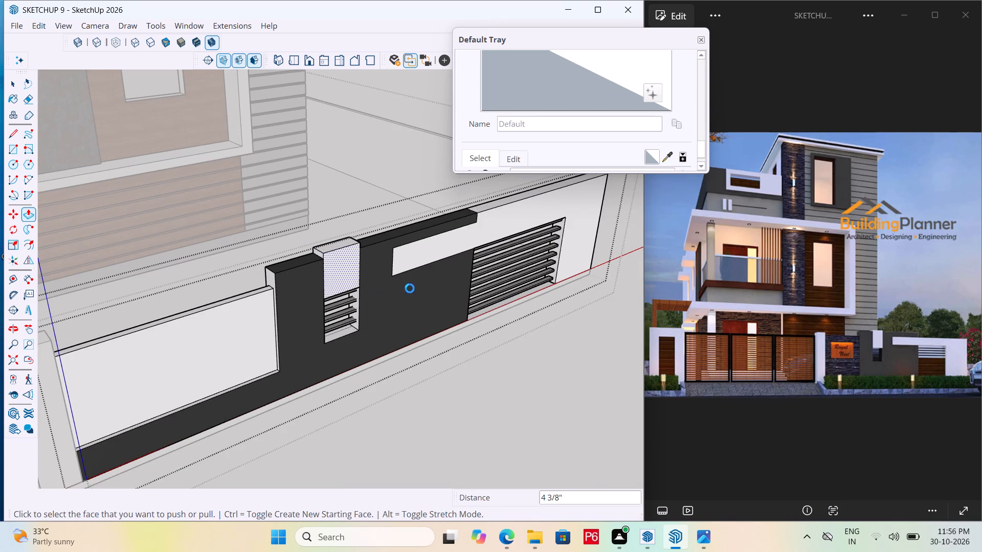
pyautogui.hotkey('ctrl', 'space')
pyautogui.scroll(-4, 415, 291)
pyautogui.moveTo(394, 297); pyautogui.dragTo(387, 292, button='middle')
pyautogui.press('space')
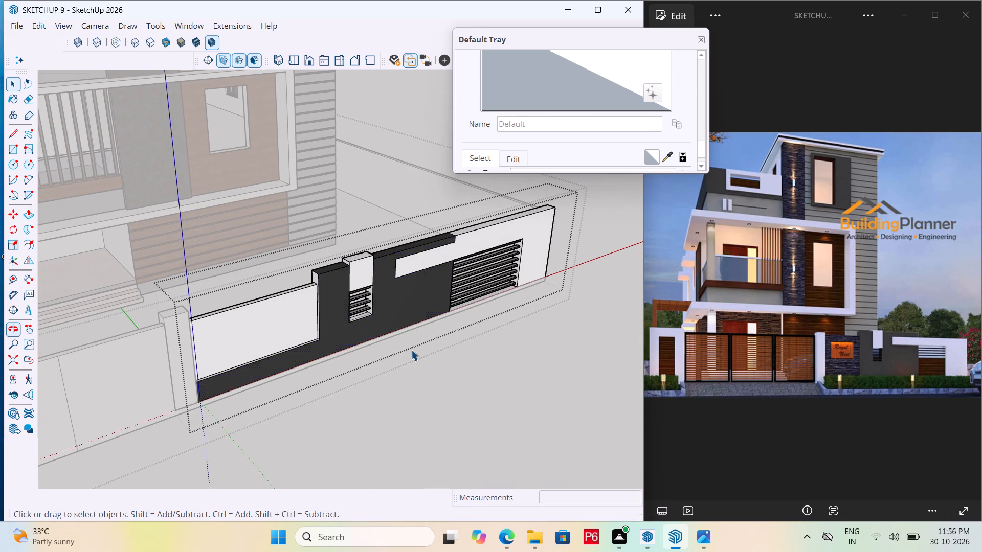
pyautogui.click(416, 350)
pyautogui.click(296, 439)
# Push/Pull the top of the white pillar beside the wall up about 4 3/8" to match the white segment's height, save, and close the group.
pyautogui.scroll(6, 165, 328)
pyautogui.click(180, 304)
pyautogui.tripleClick(176, 299)
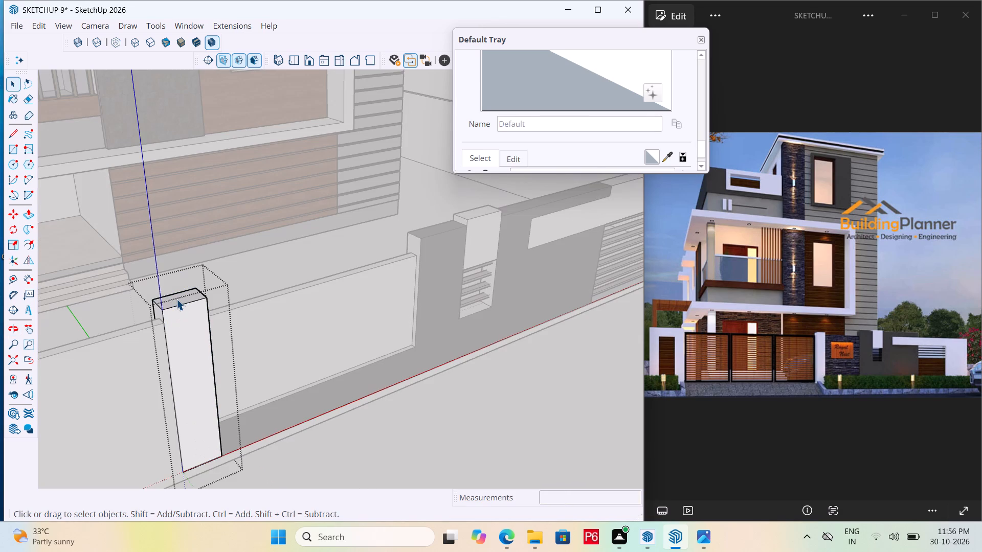
pyautogui.click(176, 299)
pyautogui.click(180, 295)
pyautogui.press('p')
pyautogui.click(183, 295)
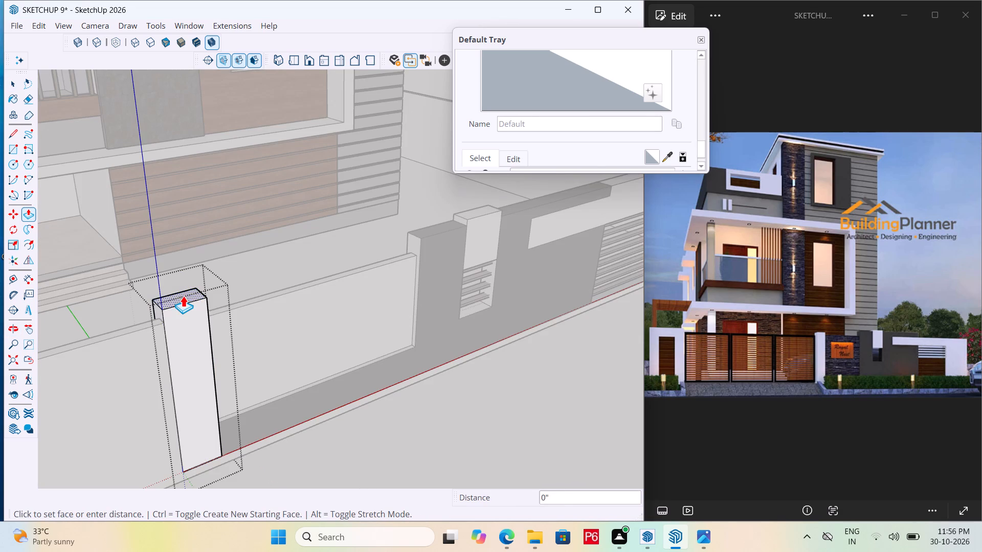
pyautogui.click(483, 209)
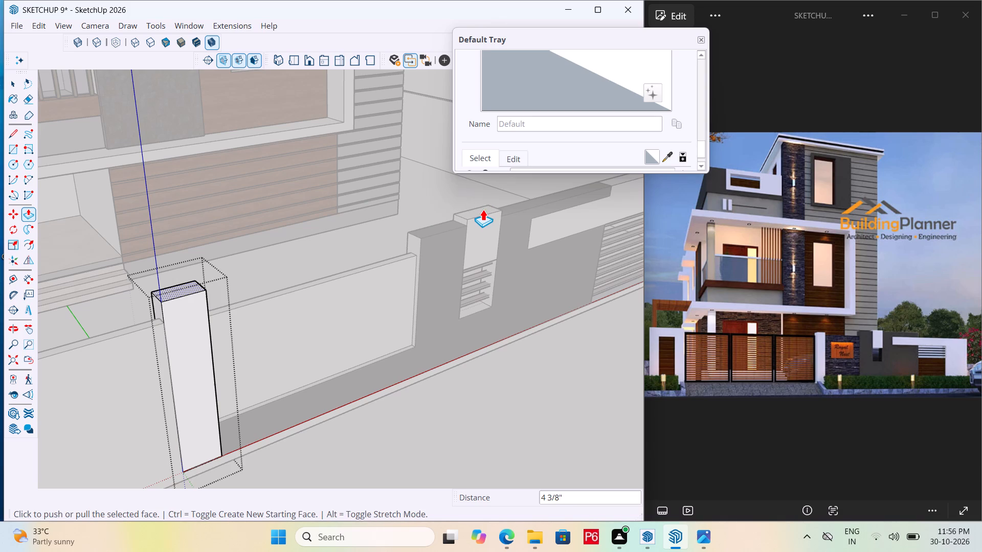
pyautogui.hotkey('ctrl', 's')
pyautogui.hotkey('ctrl', 's')
pyautogui.hotkey('ctrl', 's')
pyautogui.hotkey('ctrl', 's')
pyautogui.hotkey('ctrl', 's')
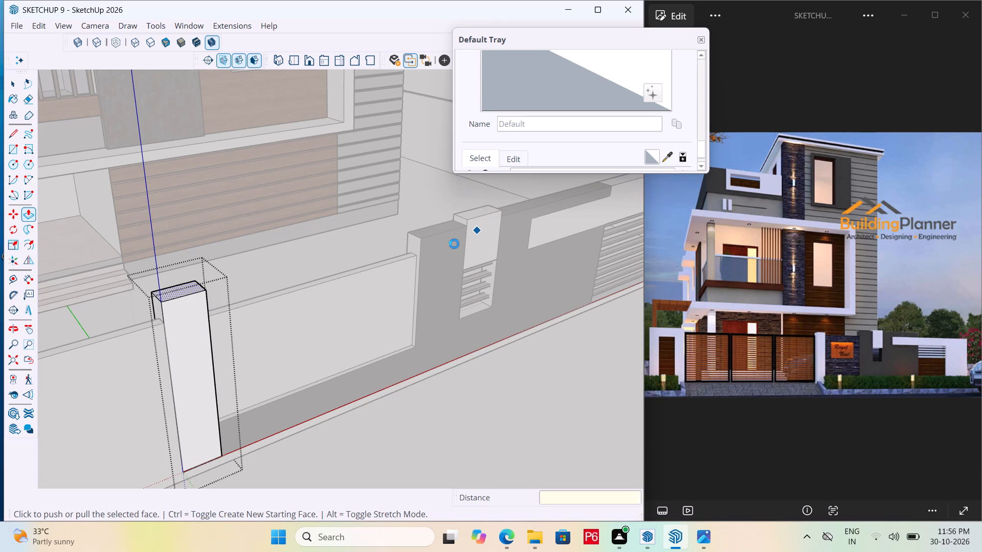
pyautogui.press('space')
pyautogui.scroll(-9, 391, 240)
pyautogui.moveTo(414, 263); pyautogui.dragTo(390, 263, button='middle')
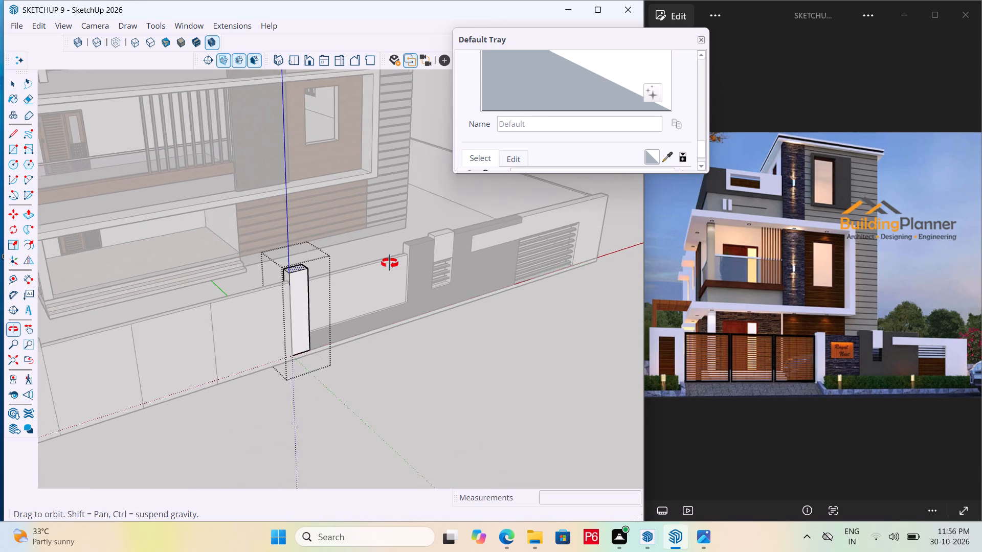
pyautogui.moveTo(390, 263); pyautogui.dragTo(376, 263, button='middle')
pyautogui.press('space')
pyautogui.click(419, 332)
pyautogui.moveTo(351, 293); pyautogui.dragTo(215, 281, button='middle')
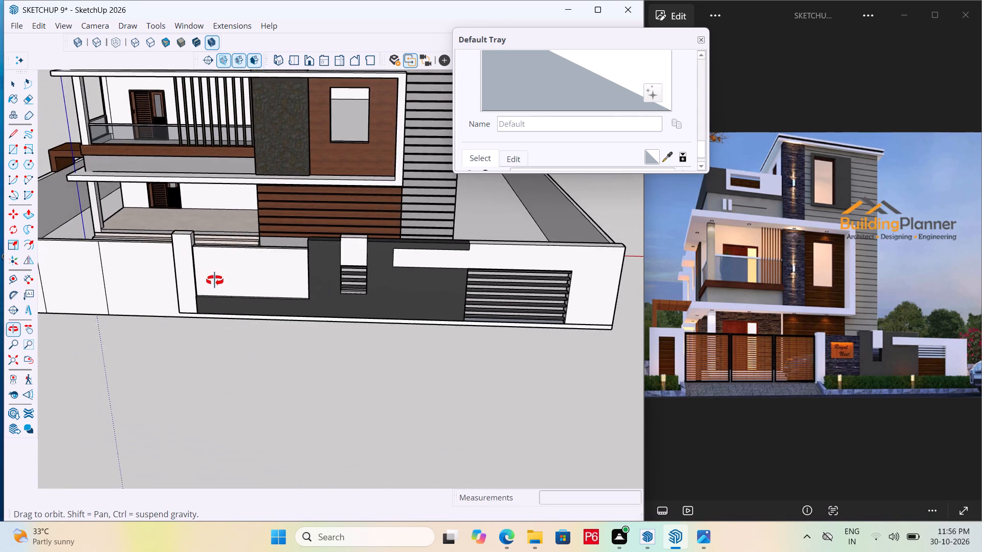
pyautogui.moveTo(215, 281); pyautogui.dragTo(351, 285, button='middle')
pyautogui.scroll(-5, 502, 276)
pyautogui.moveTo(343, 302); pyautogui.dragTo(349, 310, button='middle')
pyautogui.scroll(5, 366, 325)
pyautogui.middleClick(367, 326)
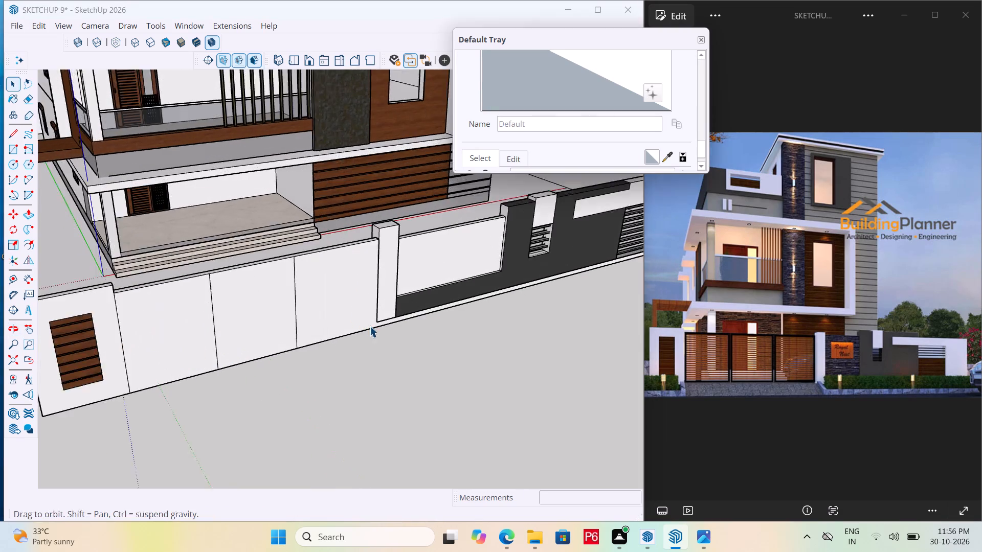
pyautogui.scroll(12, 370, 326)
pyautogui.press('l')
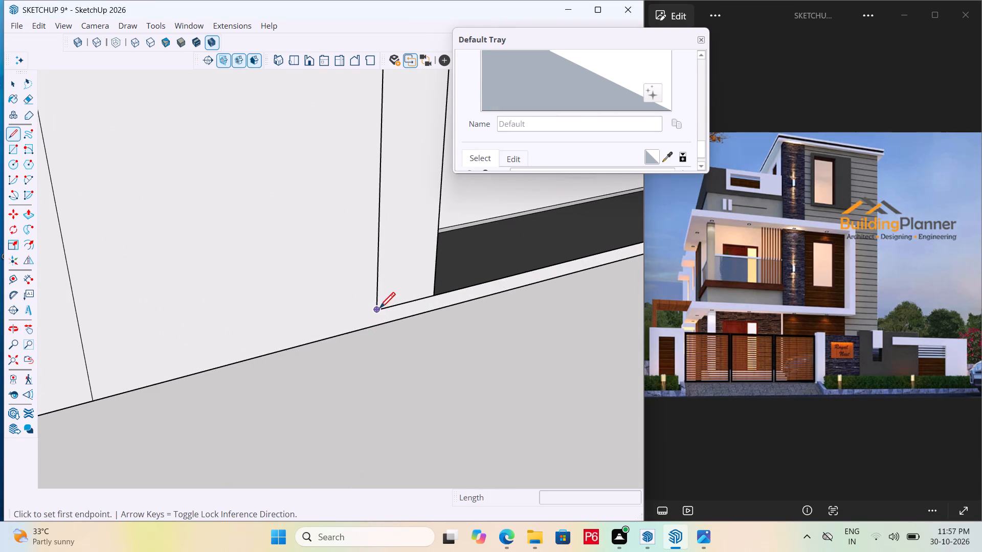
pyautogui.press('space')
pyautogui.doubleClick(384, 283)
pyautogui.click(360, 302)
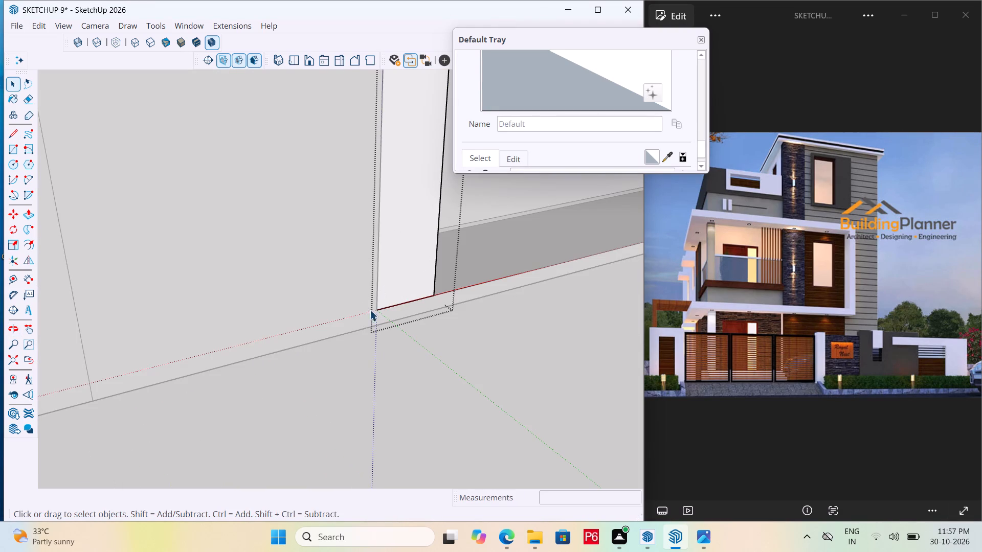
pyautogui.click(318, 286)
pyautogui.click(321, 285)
# Open the main compound wall group, draw a short vertical line from the pillar's bottom corner to the wall's bottom edge, and save.
pyautogui.doubleClick(370, 313)
pyautogui.click(363, 313)
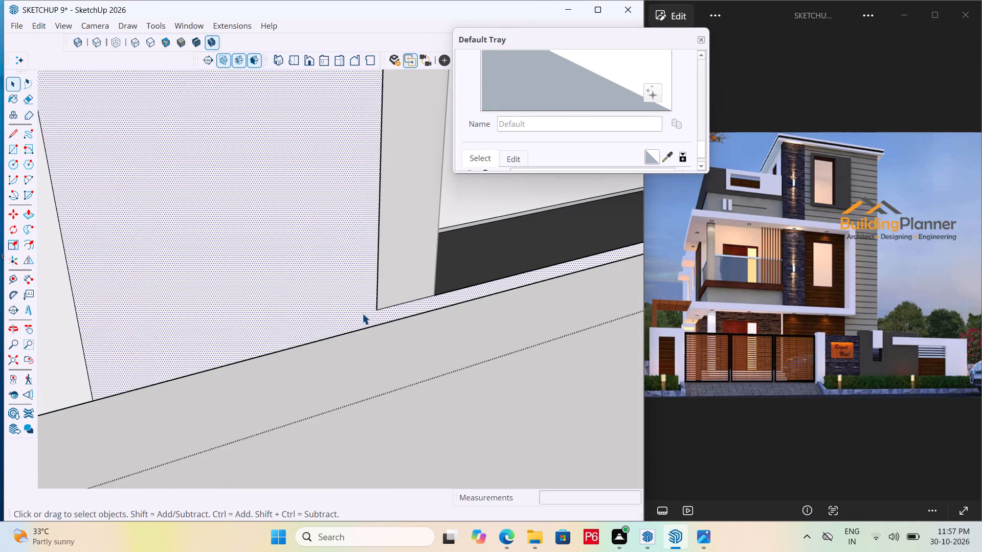
pyautogui.press('l')
pyautogui.scroll(3, 375, 326)
pyautogui.click(378, 303)
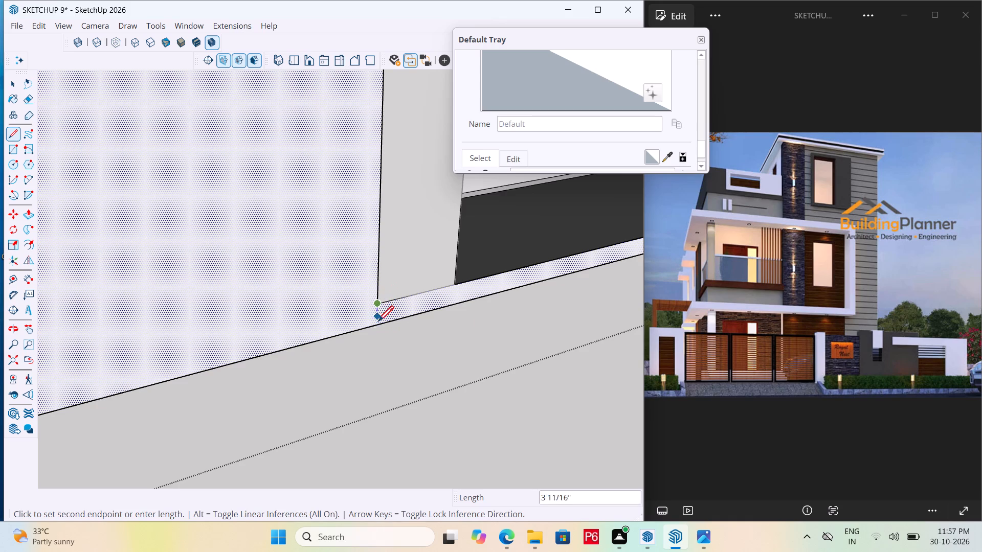
pyautogui.click(378, 326)
pyautogui.scroll(-19, 372, 318)
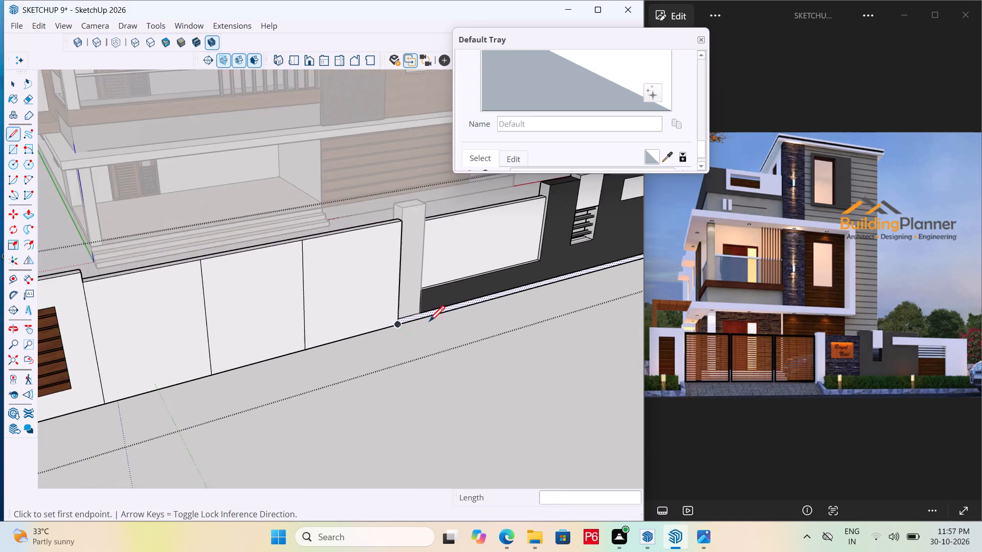
pyautogui.scroll(-4, 457, 311)
pyautogui.moveTo(245, 347); pyautogui.dragTo(199, 347, button='middle')
pyautogui.hotkey('ctrl', 's')
pyautogui.hotkey('ctrl', 's')
pyautogui.hotkey('ctrl', 's')
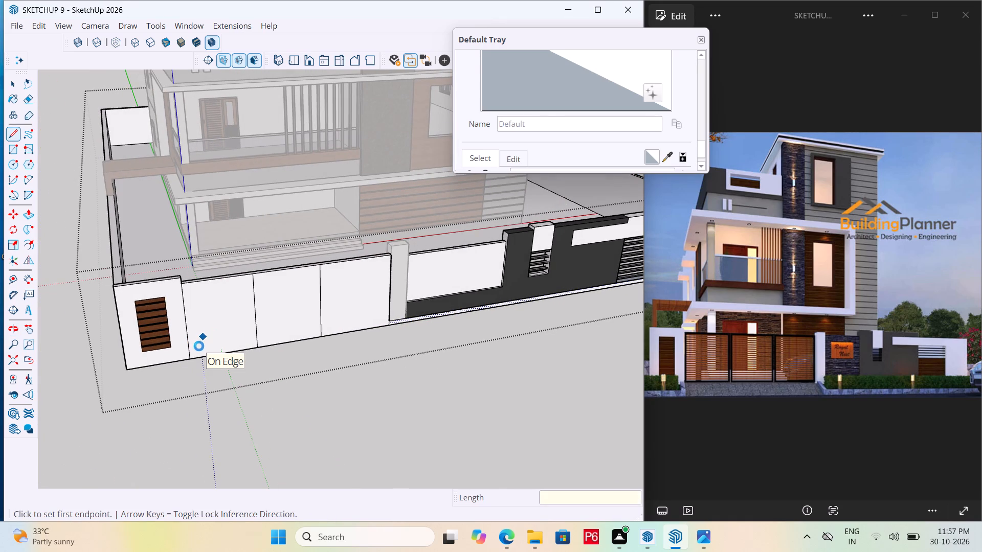
pyautogui.hotkey('ctrl', 's')
pyautogui.hotkey('ctrl', 's')
# Draw a 6" line across the compound wall's top face from the seam between the first and second plain white panels.
pyautogui.press('space')
pyautogui.click(210, 329)
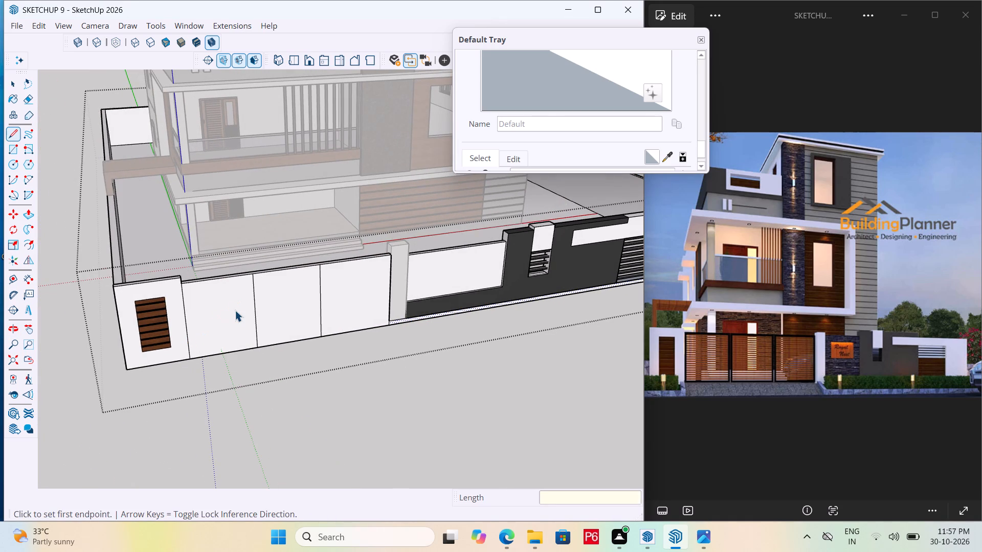
pyautogui.moveTo(261, 297); pyautogui.dragTo(262, 298, button='middle')
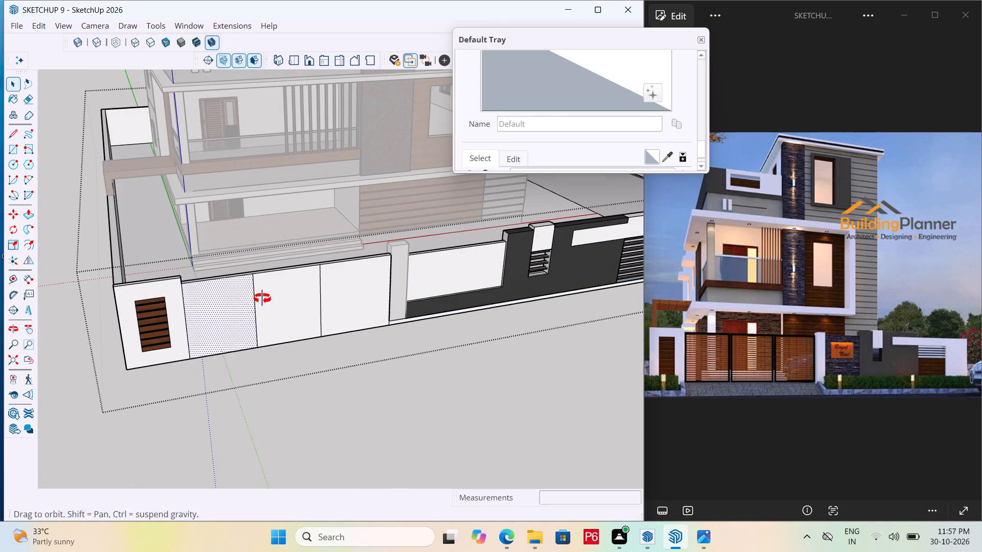
pyautogui.moveTo(262, 298); pyautogui.dragTo(322, 367, button='middle')
pyautogui.scroll(9, 322, 365)
pyautogui.press('l')
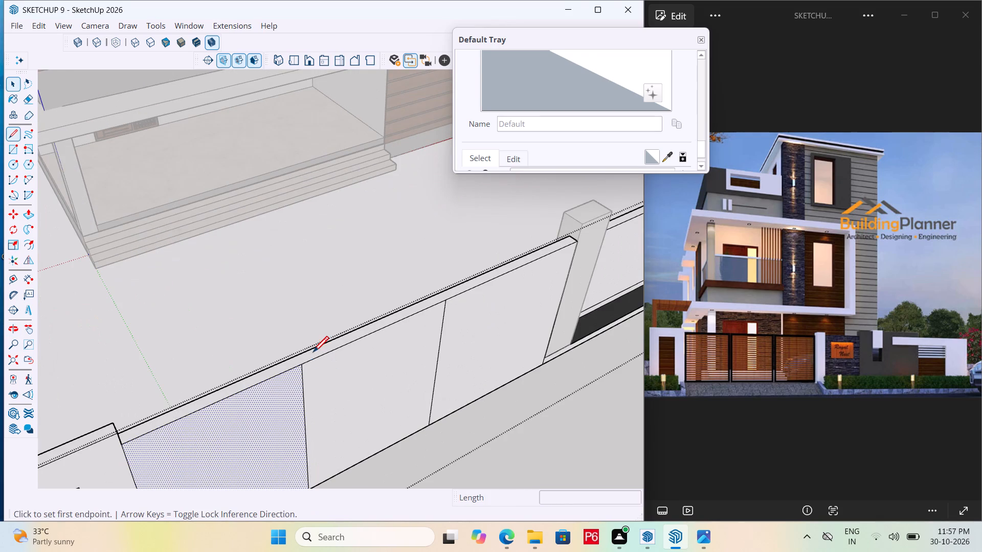
pyautogui.click(301, 366)
pyautogui.moveTo(301, 366); pyautogui.dragTo(299, 361)
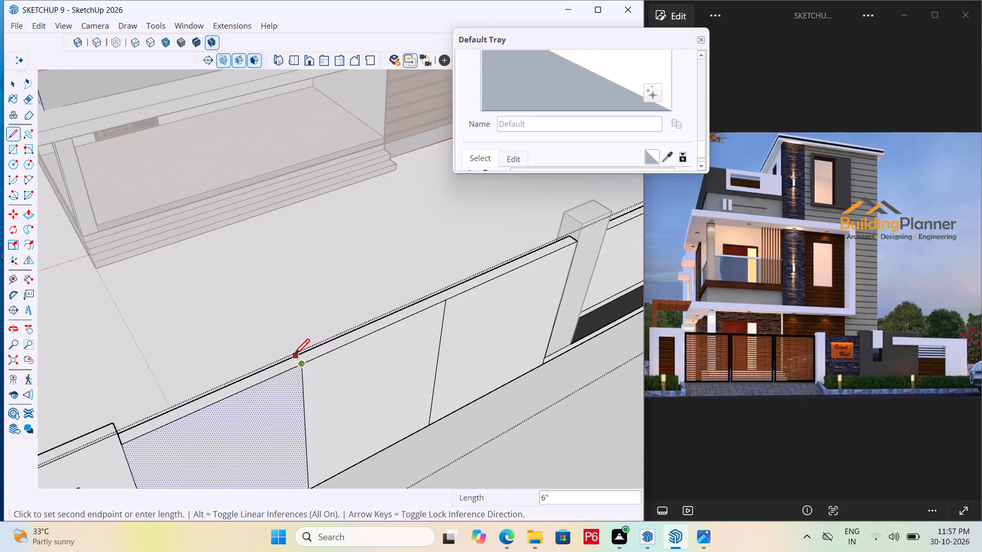
pyautogui.click(294, 356)
pyautogui.press('space')
# Push/Pull the top face above the second and third panels down about 7' 8 15/16" to the pillar's base, opening a gap.
pyautogui.press('p')
pyautogui.press('space')
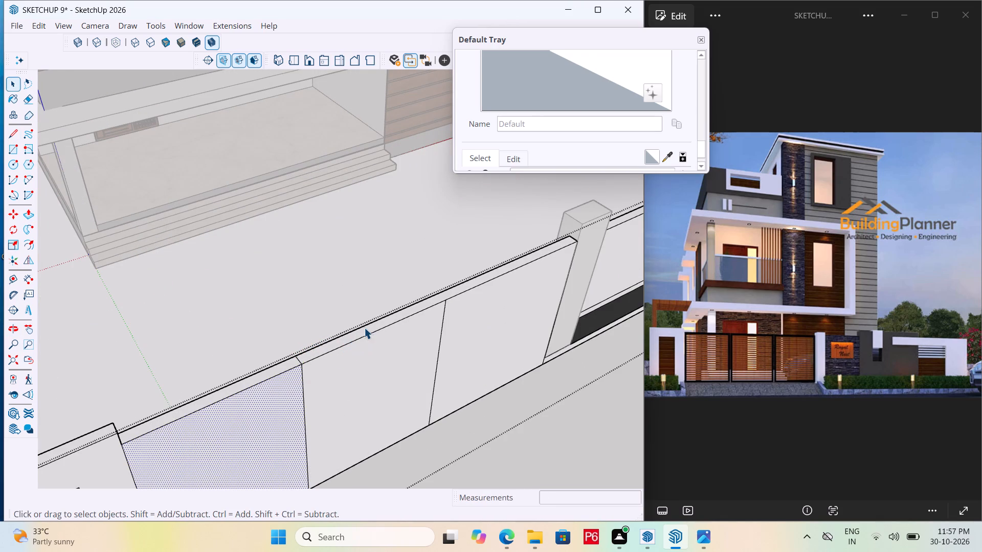
pyautogui.click(364, 328)
pyautogui.click(366, 329)
pyautogui.press('p')
pyautogui.moveTo(366, 329); pyautogui.dragTo(367, 333)
pyautogui.click(373, 330)
pyautogui.scroll(-2, 343, 341)
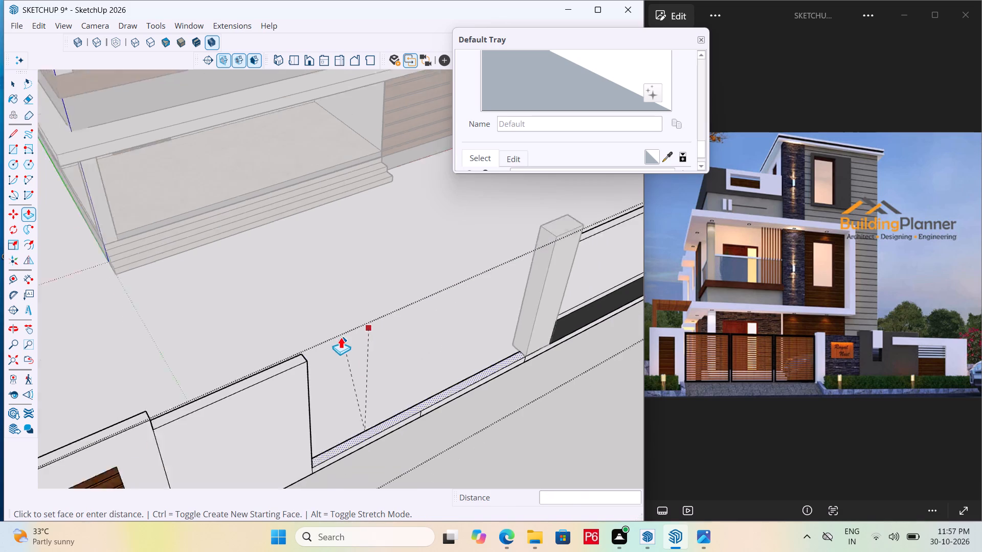
pyautogui.scroll(-4, 341, 337)
pyautogui.click(388, 348)
# Erase the leftover short vertical edge on the front face of the low strip across the gap, and save the model.
pyautogui.moveTo(407, 379); pyautogui.dragTo(352, 362, button='middle')
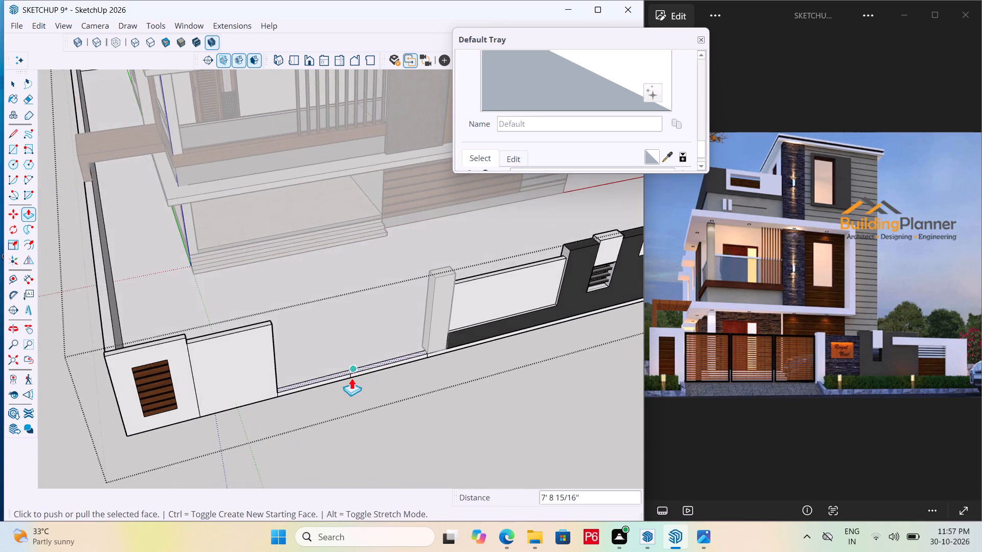
pyautogui.scroll(18, 350, 394)
pyautogui.middleClick(350, 393)
pyautogui.write('RE')
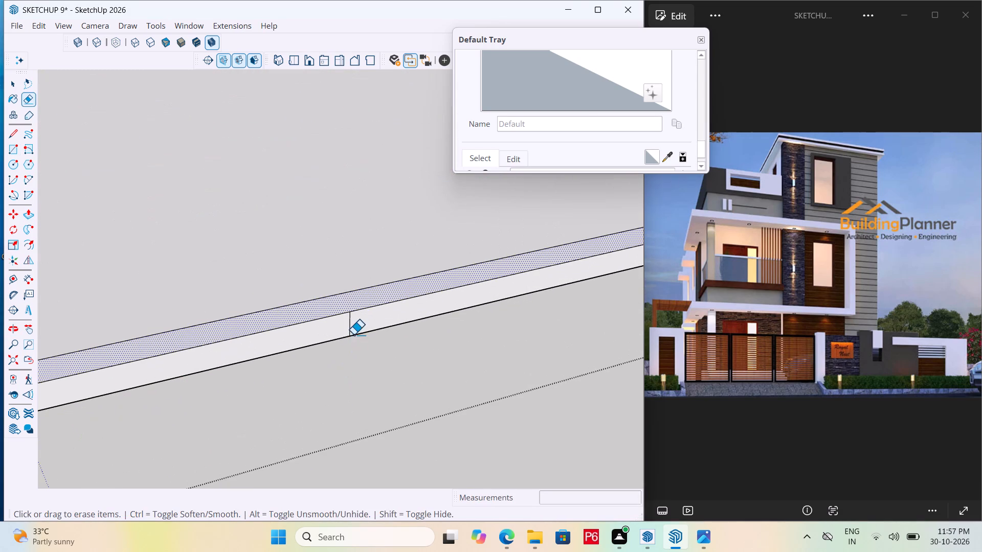
pyautogui.doubleClick(351, 327)
pyautogui.scroll(-3, 381, 351)
pyautogui.hotkey('ctrl', 's')
pyautogui.hotkey('ctrl', 's')
pyautogui.hotkey('ctrl', 's')
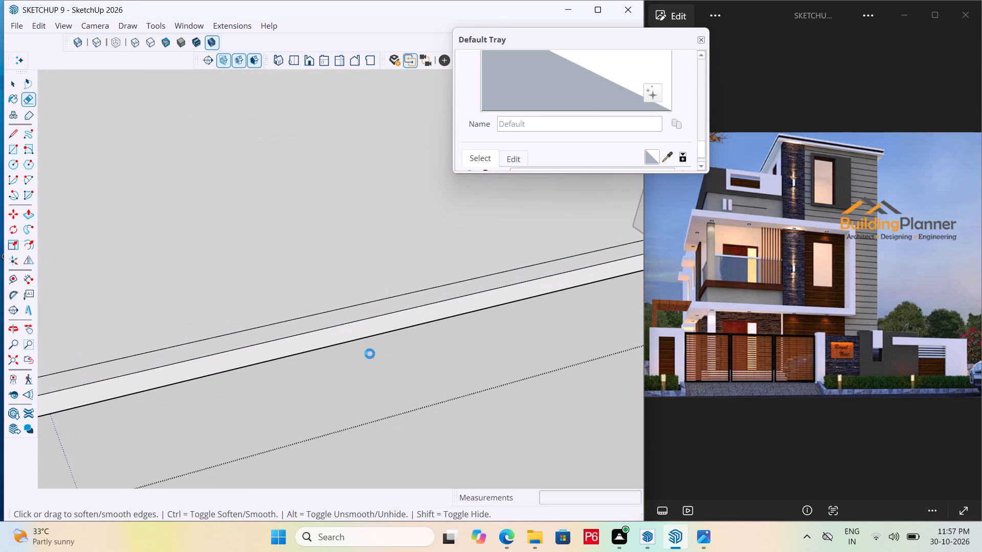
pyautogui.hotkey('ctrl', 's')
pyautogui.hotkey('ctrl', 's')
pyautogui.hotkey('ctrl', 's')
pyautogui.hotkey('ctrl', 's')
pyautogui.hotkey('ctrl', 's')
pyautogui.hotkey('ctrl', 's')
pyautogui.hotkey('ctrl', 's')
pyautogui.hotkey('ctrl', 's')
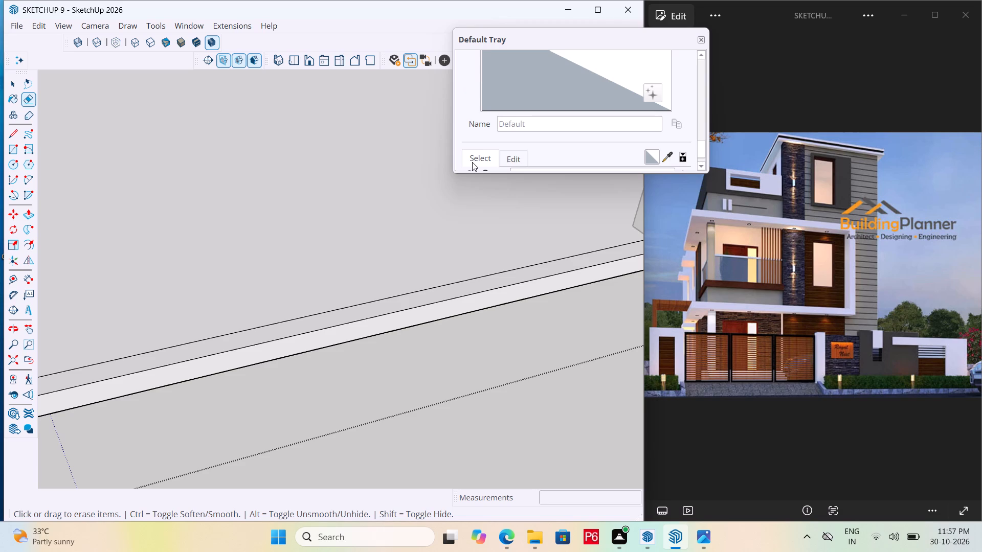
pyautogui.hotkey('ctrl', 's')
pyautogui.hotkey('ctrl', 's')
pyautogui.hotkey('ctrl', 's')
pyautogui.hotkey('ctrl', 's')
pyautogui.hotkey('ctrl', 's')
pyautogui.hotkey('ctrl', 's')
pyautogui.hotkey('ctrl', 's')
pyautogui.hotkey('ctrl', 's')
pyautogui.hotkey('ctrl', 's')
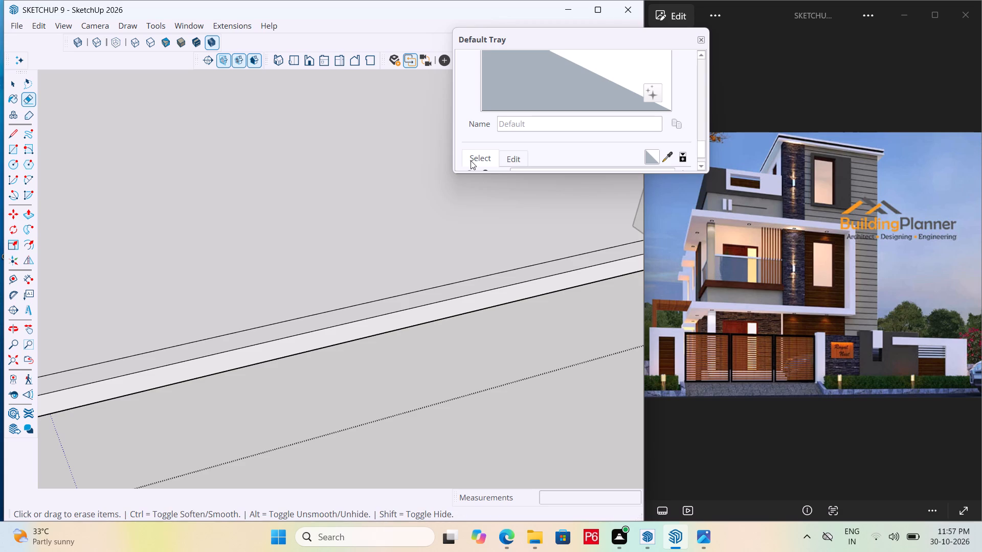
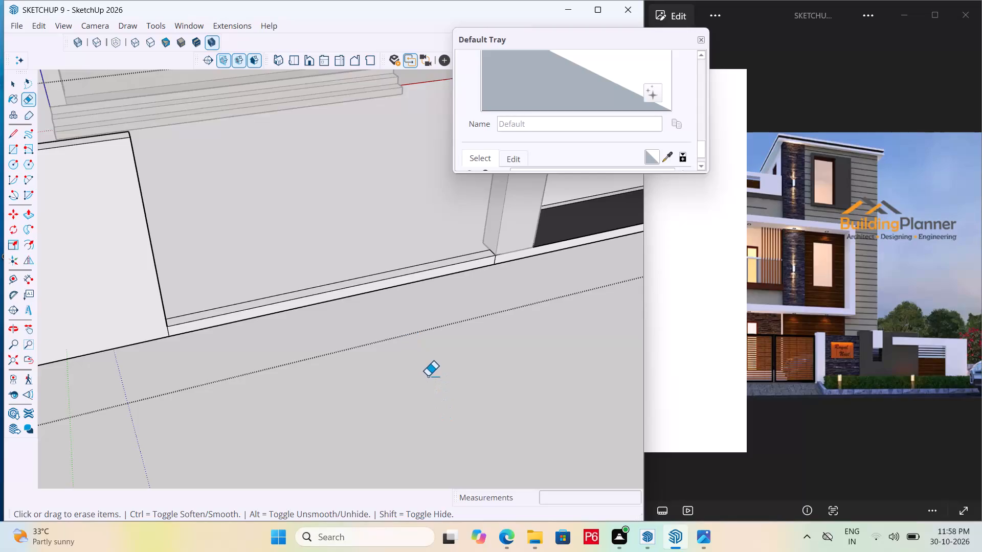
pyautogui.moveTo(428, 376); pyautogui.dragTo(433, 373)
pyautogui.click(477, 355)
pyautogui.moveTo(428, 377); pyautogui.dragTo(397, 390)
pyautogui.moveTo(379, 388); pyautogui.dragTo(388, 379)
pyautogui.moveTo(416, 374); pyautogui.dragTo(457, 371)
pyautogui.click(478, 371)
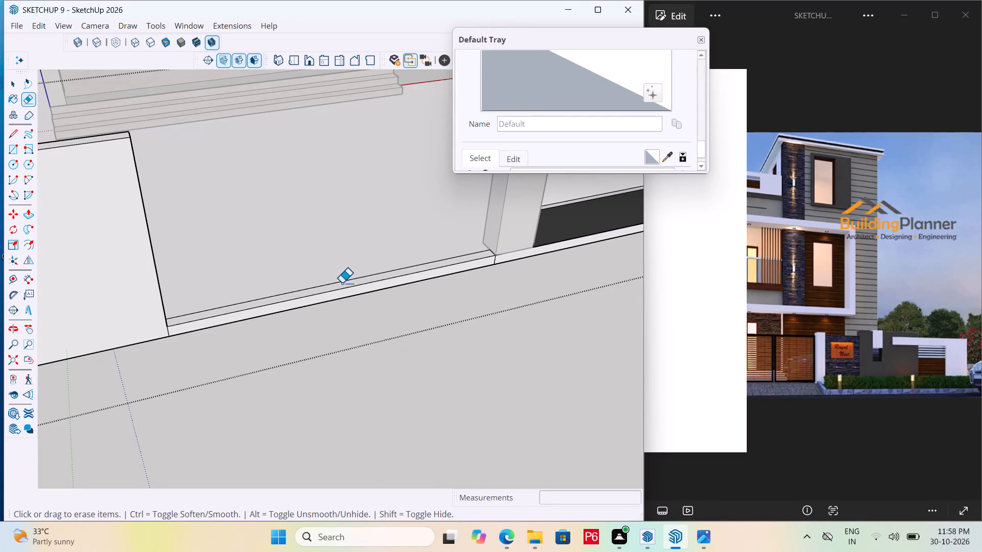
# Make a group from the front face and edges of the plain white panel bordering the gap in the wall.
pyautogui.scroll(-3, 477, 362)
pyautogui.scroll(-3, 338, 347)
pyautogui.scroll(-1, 458, 339)
pyautogui.moveTo(458, 338); pyautogui.dragTo(351, 333, button='middle')
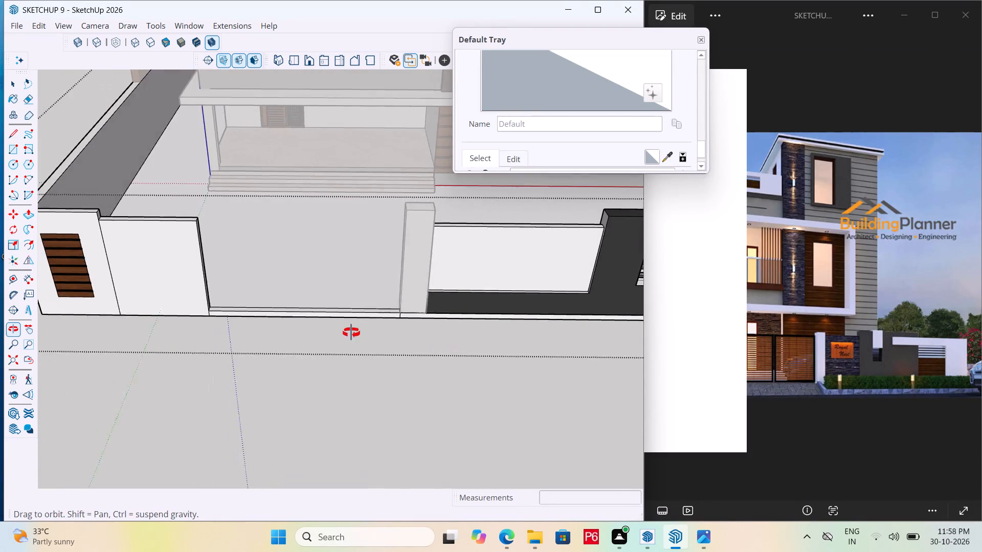
pyautogui.moveTo(351, 333); pyautogui.dragTo(343, 333, button='middle')
pyautogui.scroll(3, 145, 256)
pyautogui.press('space')
pyautogui.click(145, 244)
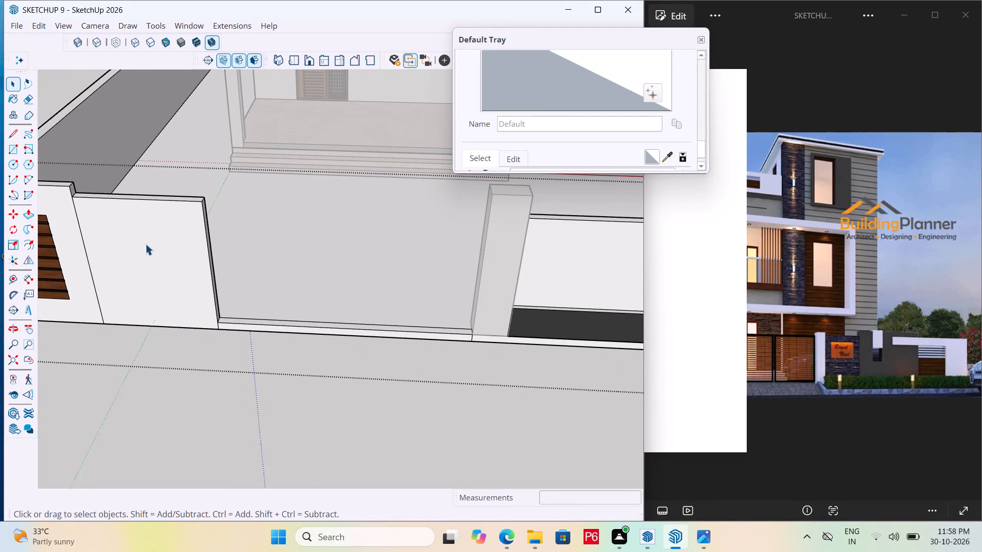
pyautogui.scroll(-4, 336, 251)
pyautogui.doubleClick(218, 249)
pyautogui.rightClick(214, 243)
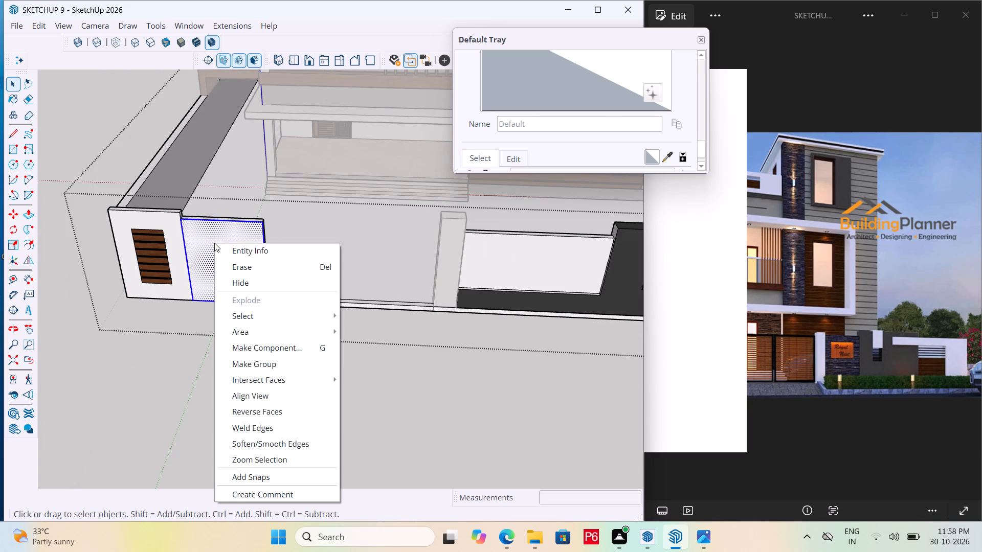
pyautogui.click(281, 364)
# Move the grouped white panel about 21' 4 1/2" forward, clear of the boundary wall.
pyautogui.moveTo(261, 240); pyautogui.dragTo(233, 236, button='middle')
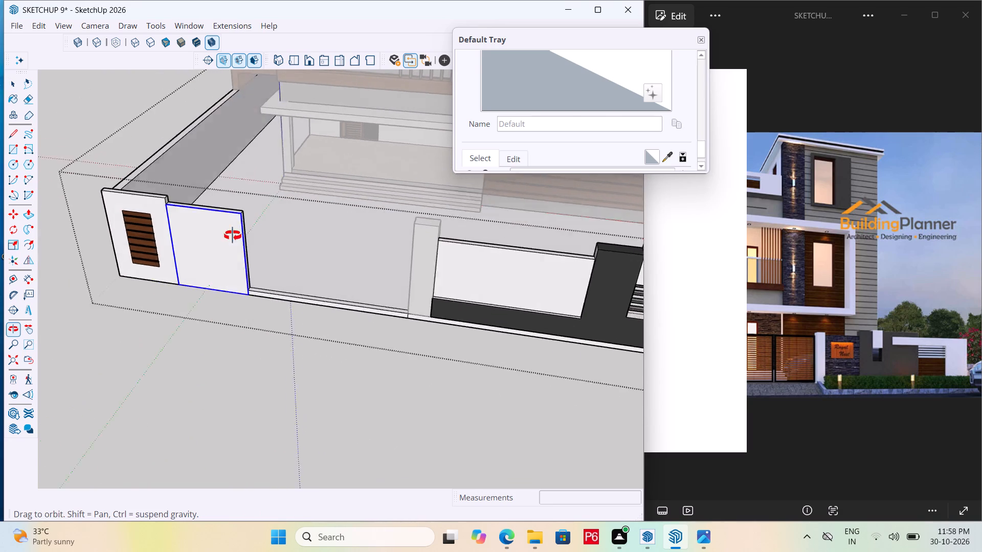
pyautogui.moveTo(233, 236); pyautogui.dragTo(245, 229, button='middle')
pyautogui.click(232, 234)
pyautogui.press('m')
pyautogui.click(232, 234)
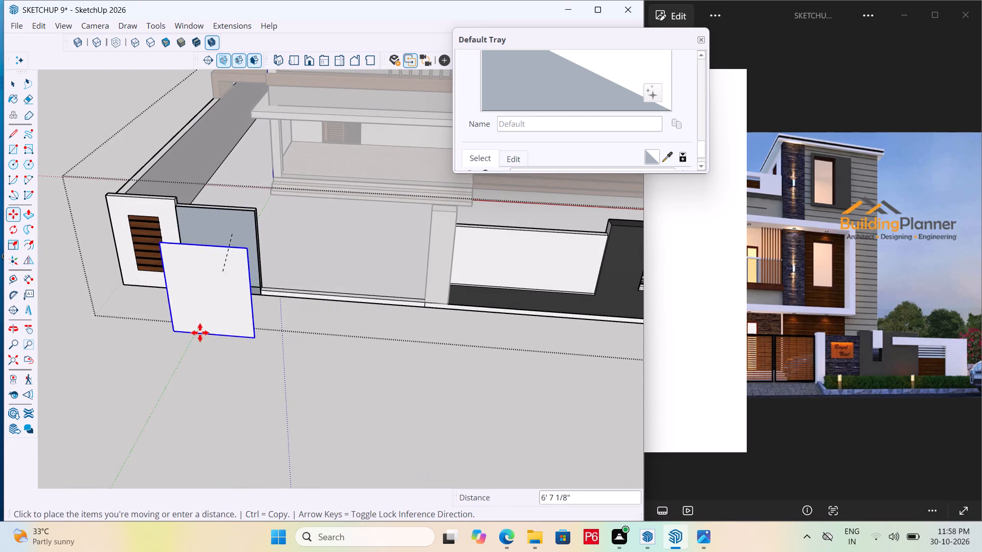
pyautogui.scroll(-5, 206, 236)
pyautogui.click(241, 316)
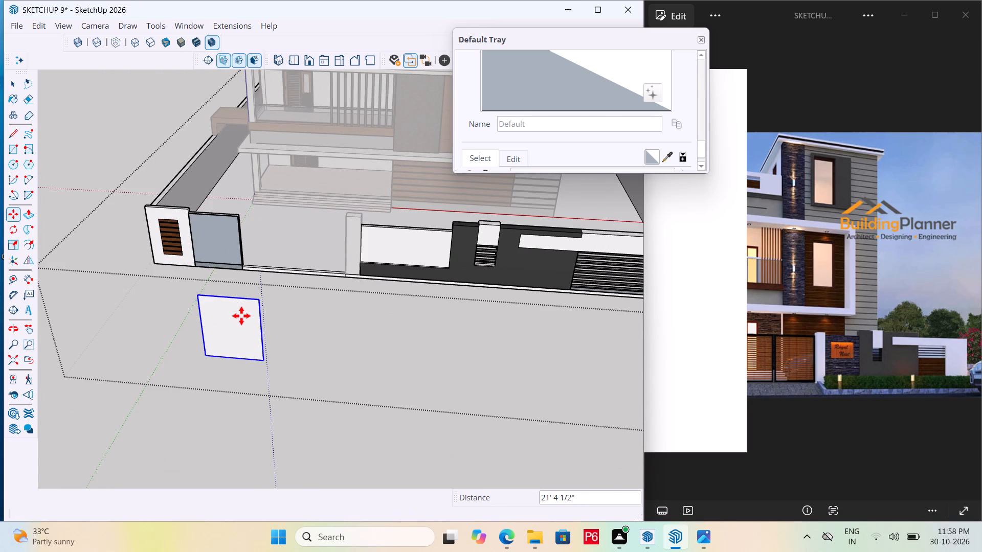
pyautogui.scroll(6, 209, 344)
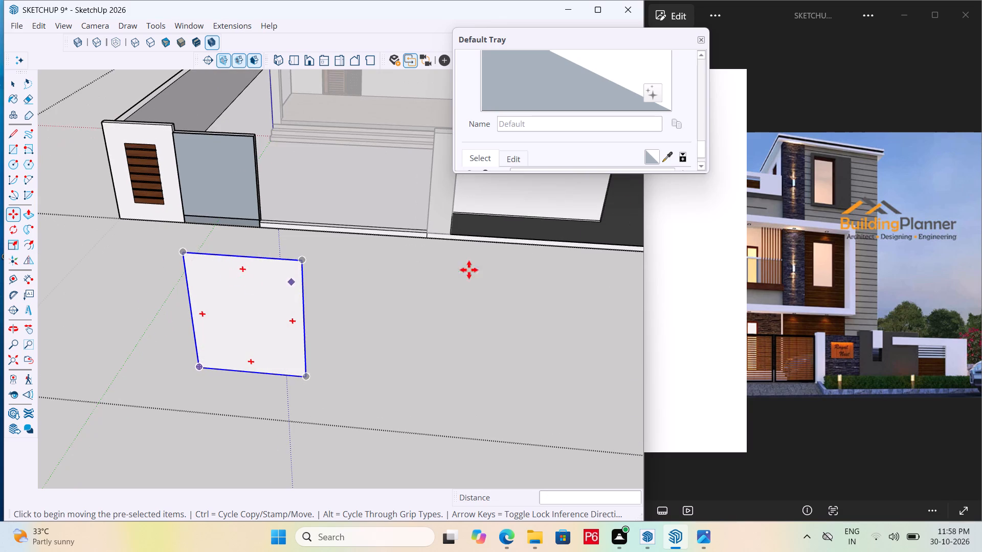
# Open the moved panel group, offset its face outline 4" inward to form a border frame, and save the model.
pyautogui.click(803, 121)
pyautogui.scroll(4, 252, 323)
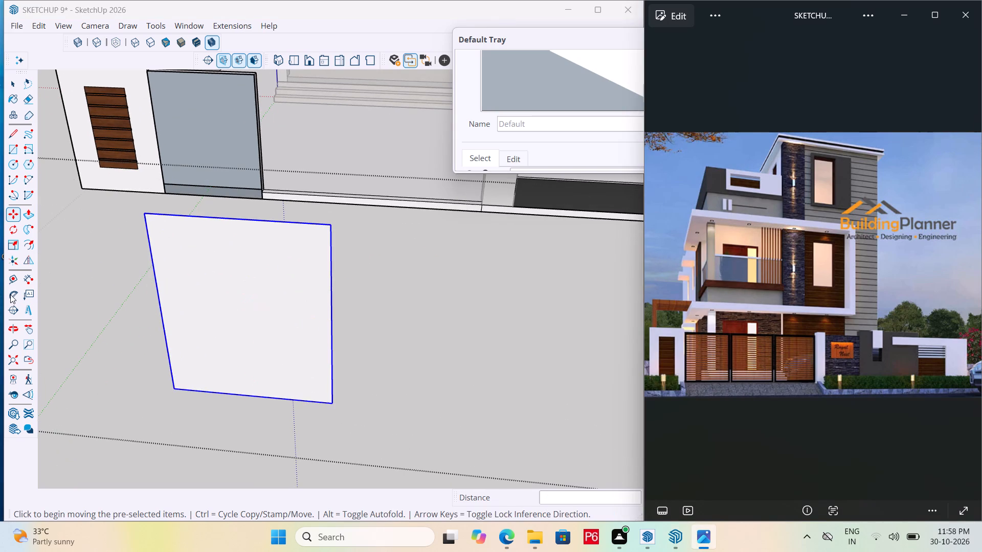
pyautogui.press('space')
pyautogui.click(181, 288)
pyautogui.press('space')
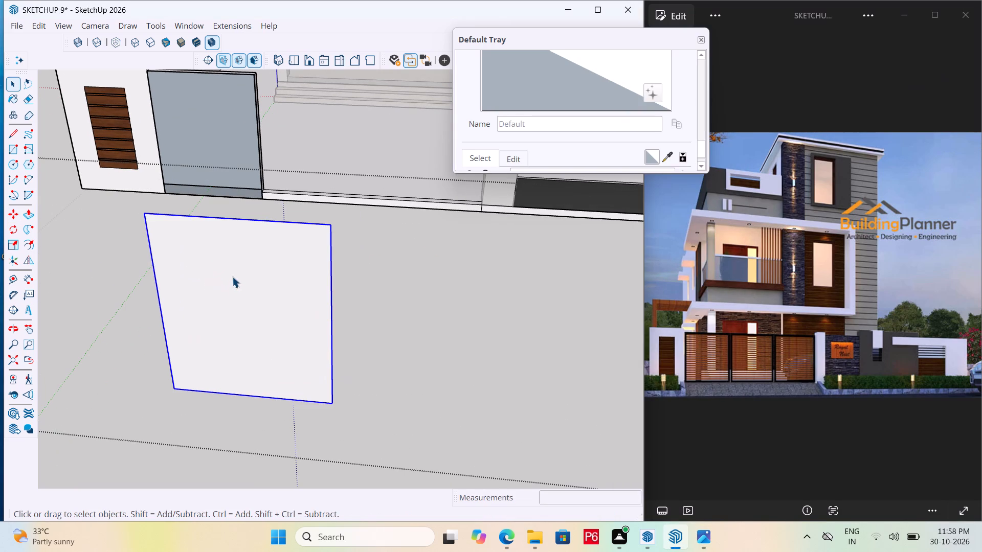
pyautogui.press('space')
pyautogui.doubleClick(238, 275)
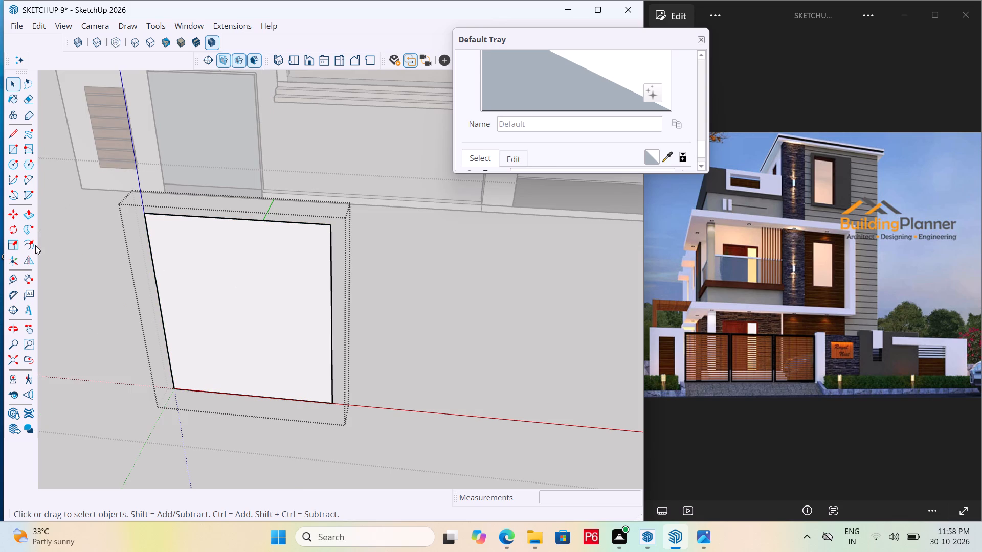
pyautogui.click(32, 243)
pyautogui.click(228, 273)
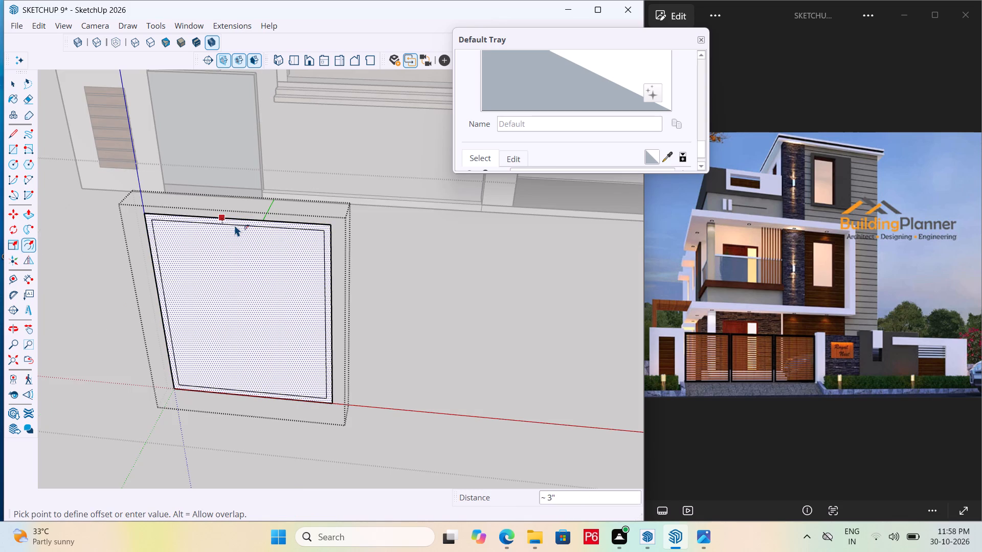
pyautogui.write('4"')
pyautogui.press('Return')
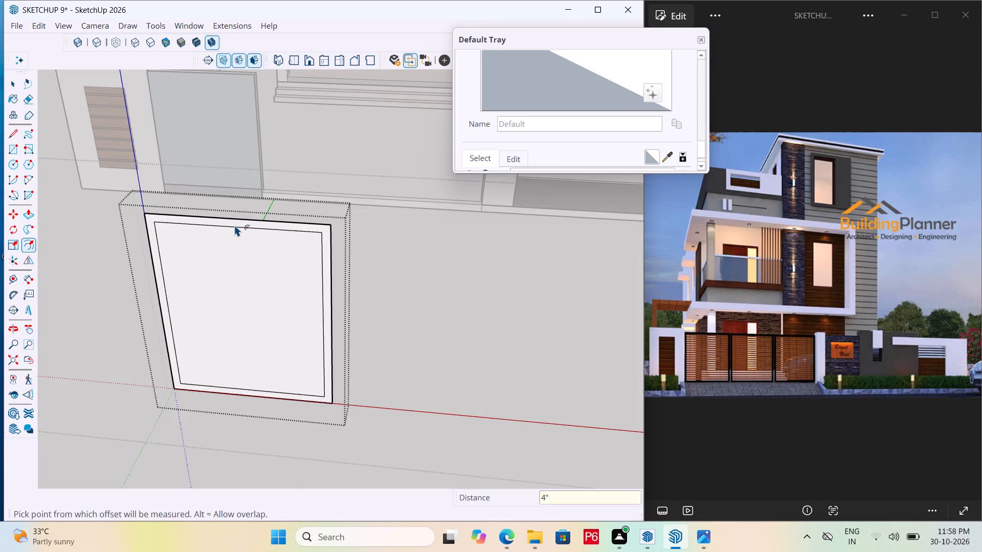
pyautogui.hotkey('ctrl', 's')
pyautogui.hotkey('ctrl', 's')
pyautogui.hotkey('ctrl', 's')
pyautogui.hotkey('ctrl', 's')
pyautogui.hotkey('ctrl', 's')
pyautogui.hotkey('ctrl', 's')
pyautogui.hotkey('ctrl', 's')
# Draw a 6' 4" line across the inner face, side to side, just below the frame's inner top edge.
pyautogui.moveTo(296, 252); pyautogui.dragTo(294, 235, button='middle')
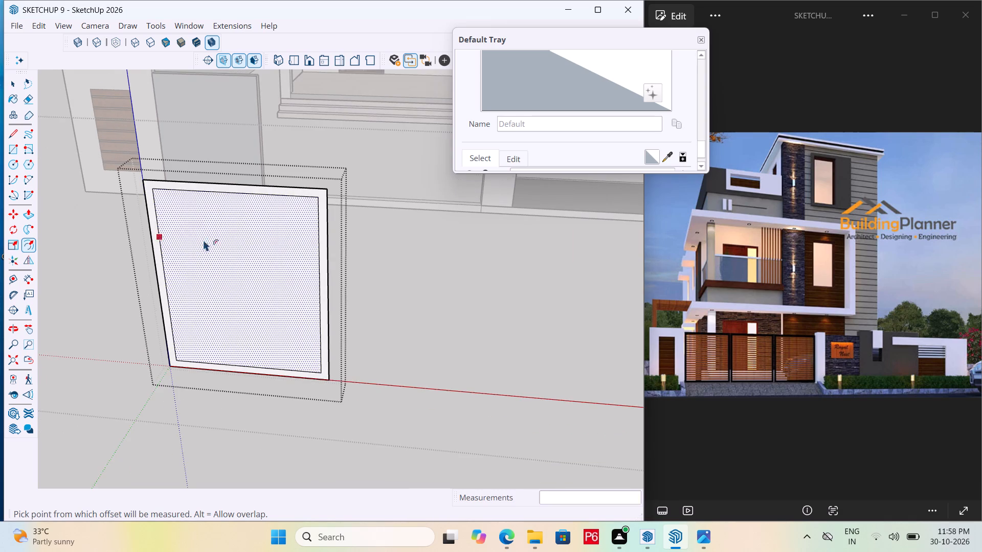
pyautogui.scroll(3, 173, 199)
pyautogui.press('l')
pyautogui.scroll(4, 151, 198)
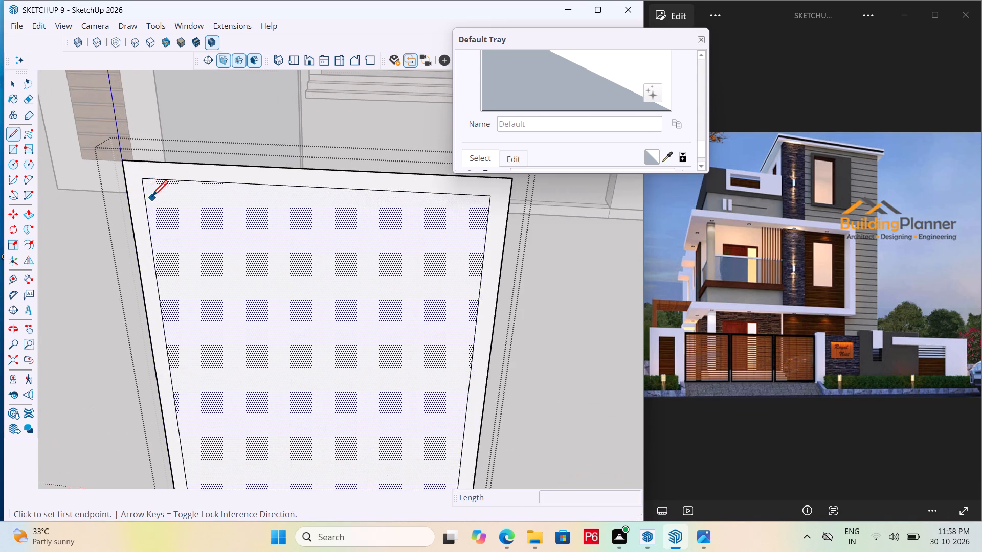
pyautogui.scroll(2, 147, 194)
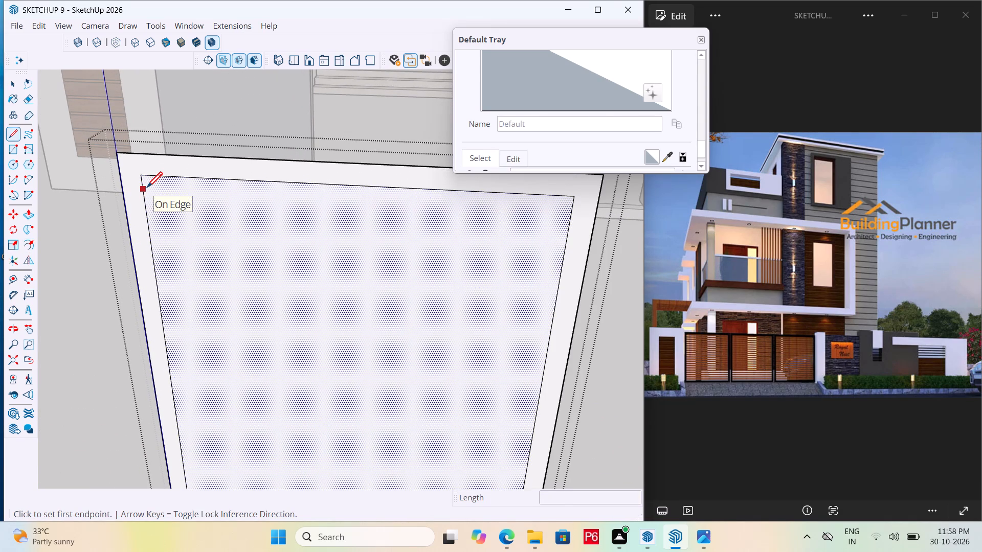
pyautogui.click(147, 189)
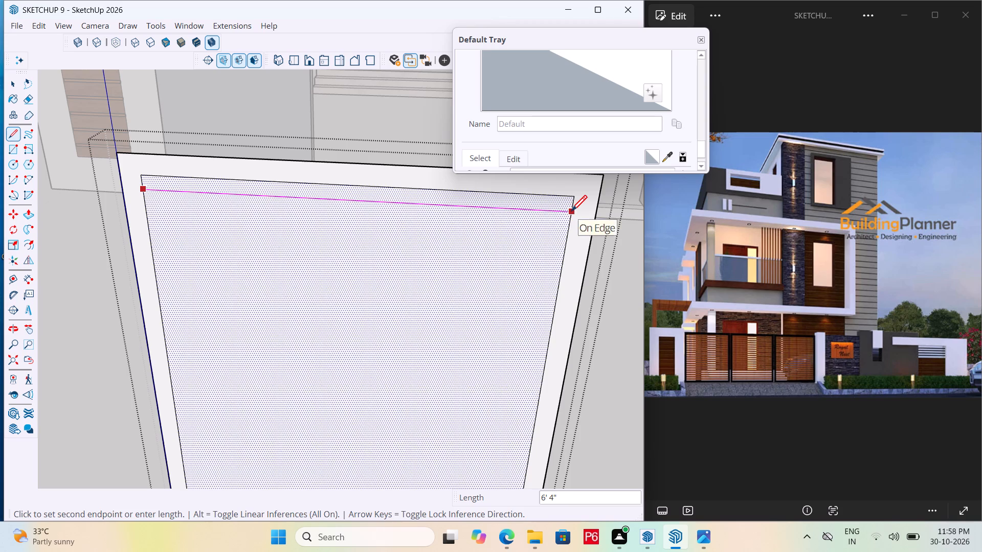
pyautogui.click(571, 213)
# Copy the new line about 3 1/16" down the inner face to outline a second horizontal strip.
pyautogui.press('space')
pyautogui.click(563, 210)
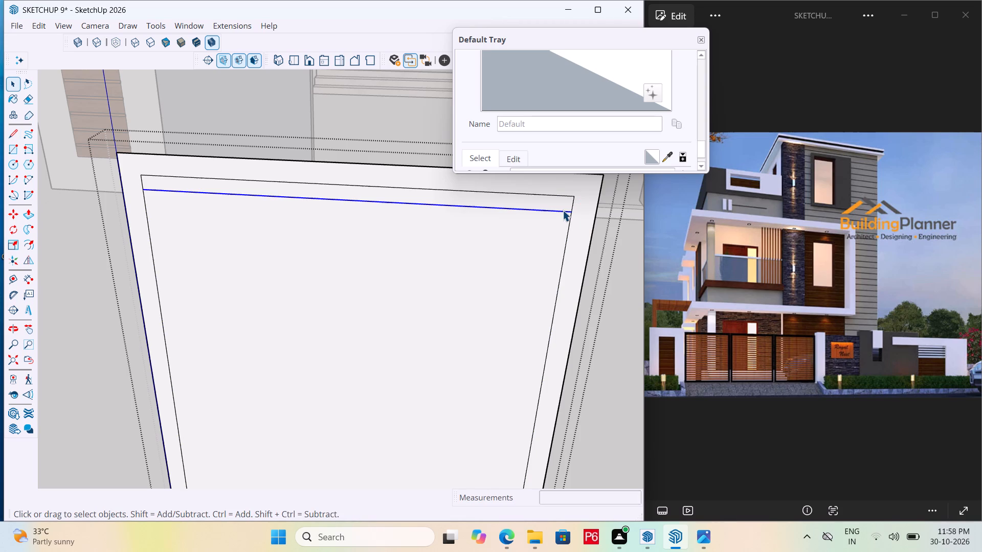
pyautogui.press('m')
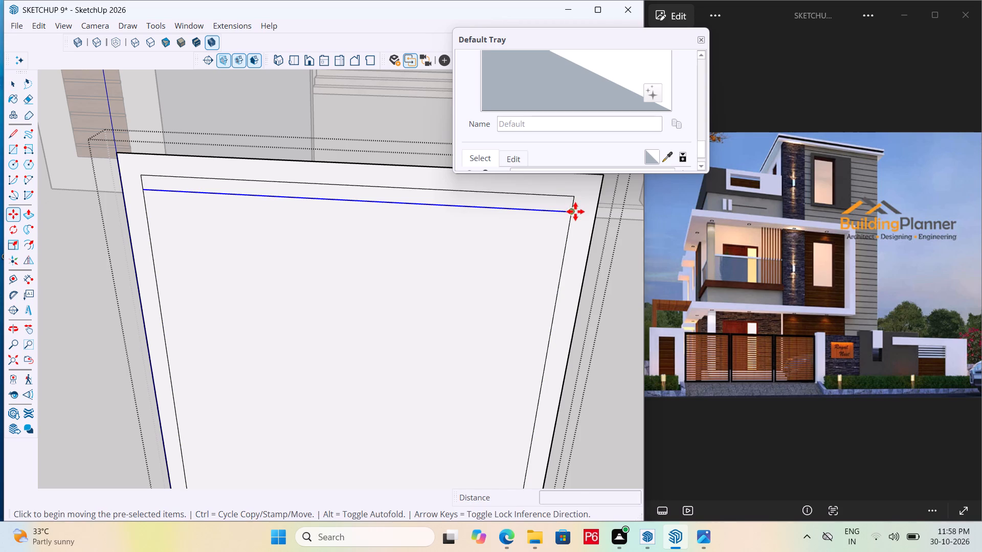
pyautogui.click(575, 212)
pyautogui.press('space')
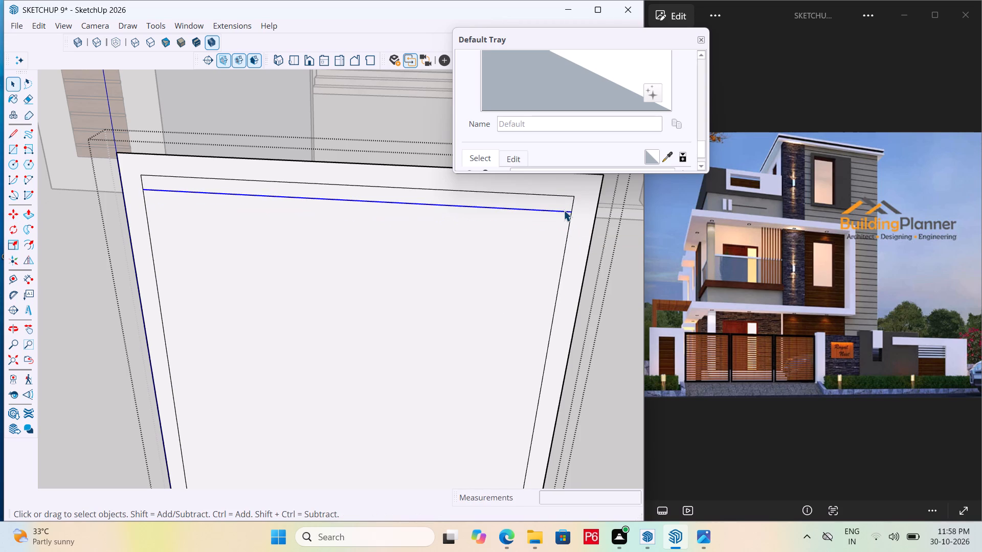
pyautogui.press('m')
pyautogui.click(569, 211)
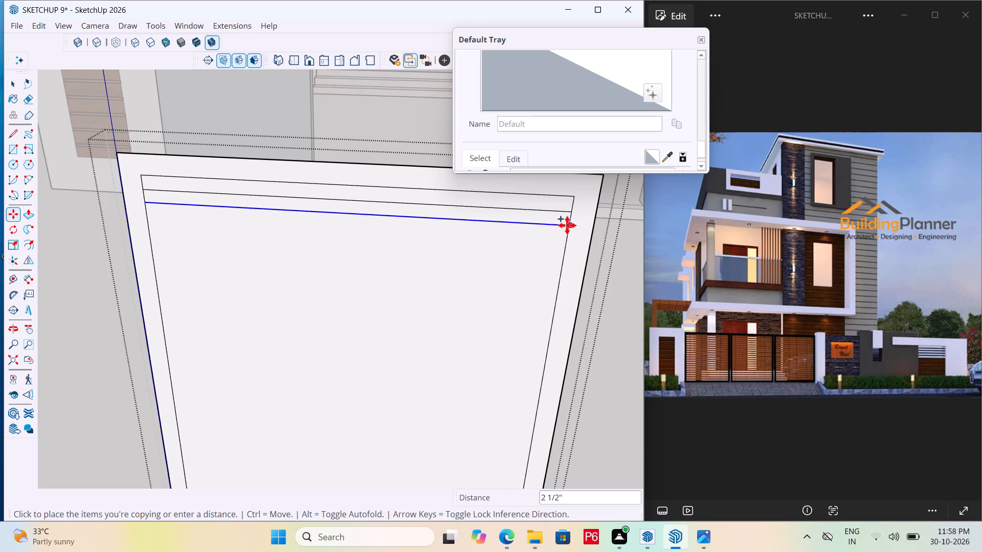
pyautogui.scroll(1, 567, 225)
pyautogui.click(568, 229)
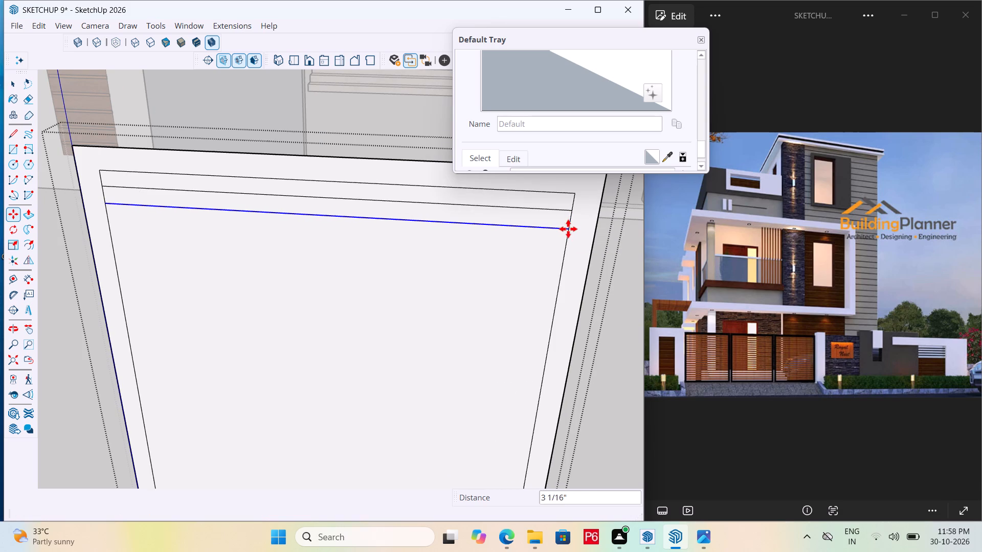
# Copy both horizontal lines about 7' 1 1/8" down the inner face to just above the frame's inner bottom edge.
pyautogui.press('space')
pyautogui.click(565, 210)
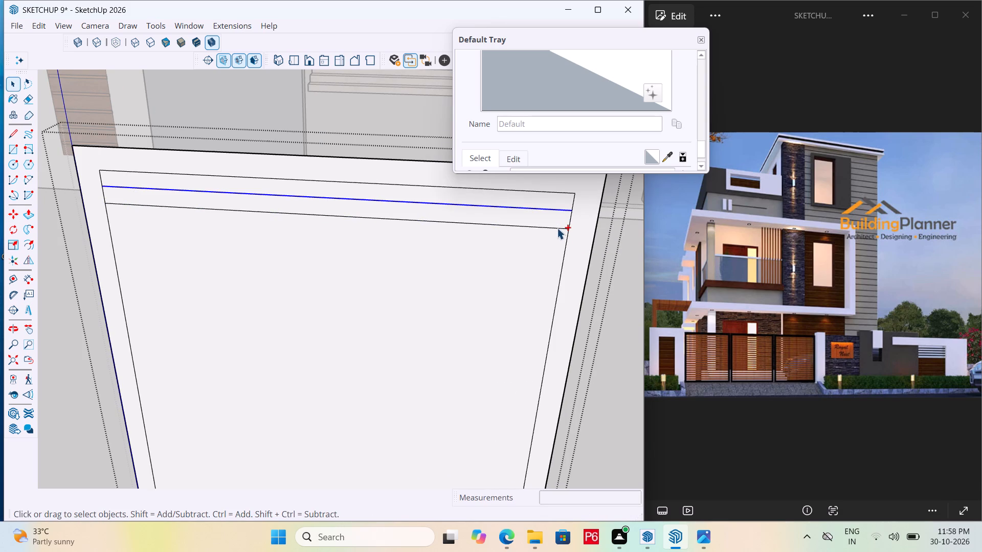
pyautogui.keyDown('ctrl'); pyautogui.click(557, 228); pyautogui.keyUp('ctrl')
pyautogui.scroll(-3, 492, 199)
pyautogui.press('m')
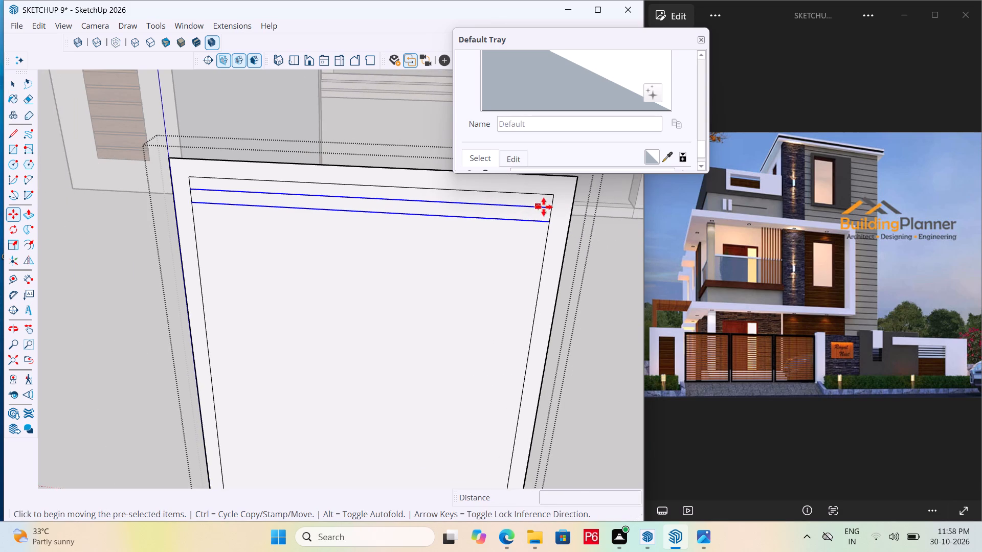
pyautogui.click(551, 208)
pyautogui.scroll(-6, 505, 247)
pyautogui.scroll(-4, 505, 202)
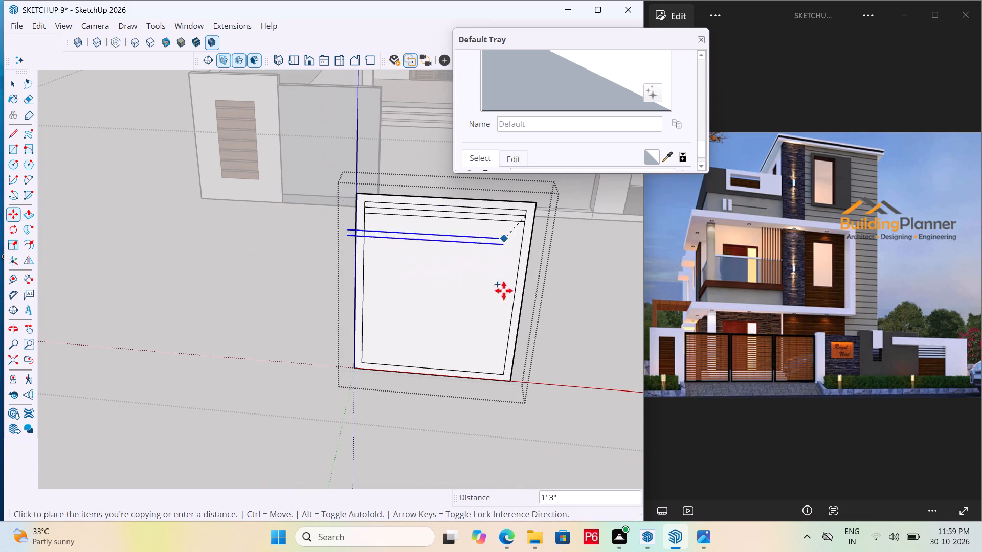
pyautogui.scroll(10, 505, 361)
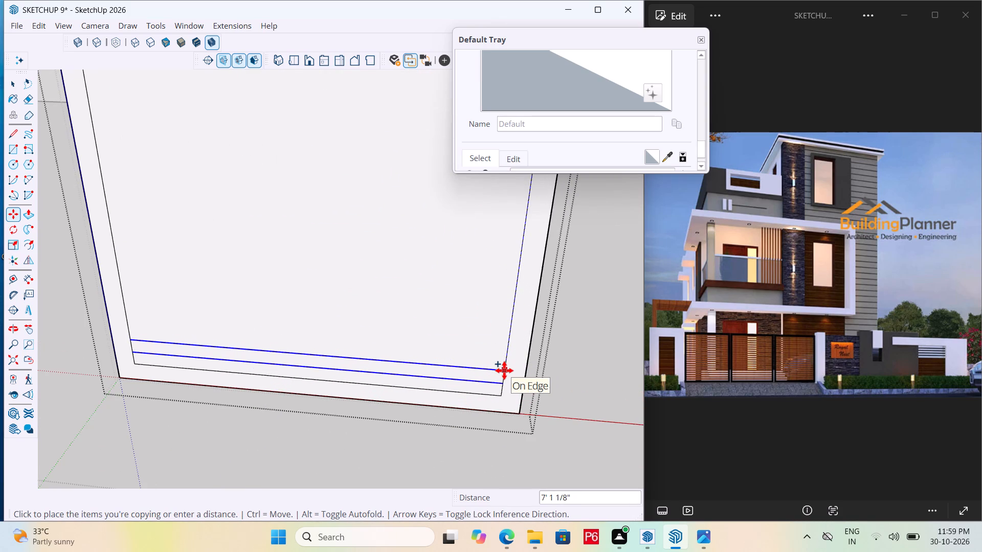
pyautogui.click(504, 371)
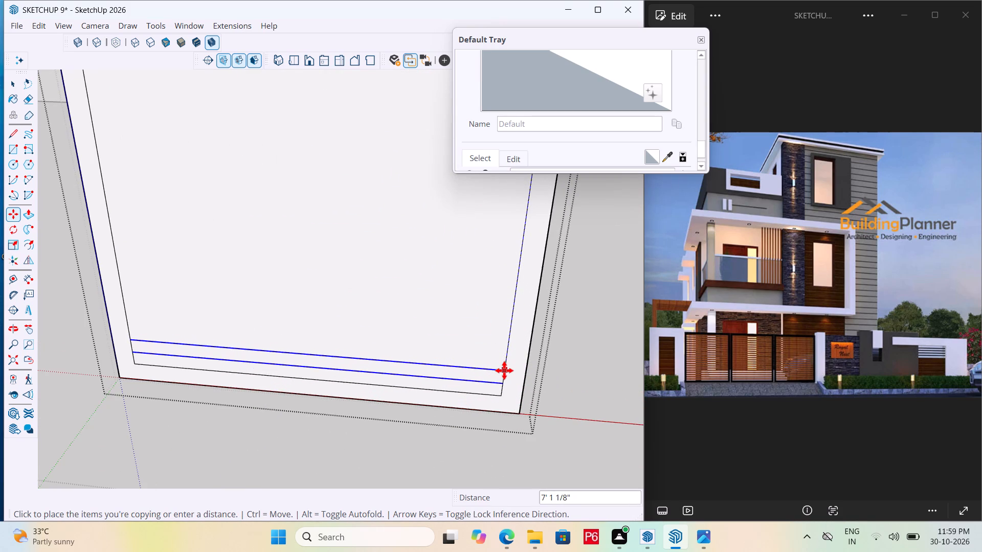
# Divide the copy distance by 15 to fill the inner face with evenly spaced line pairs, and save the model.
pyautogui.press('/')
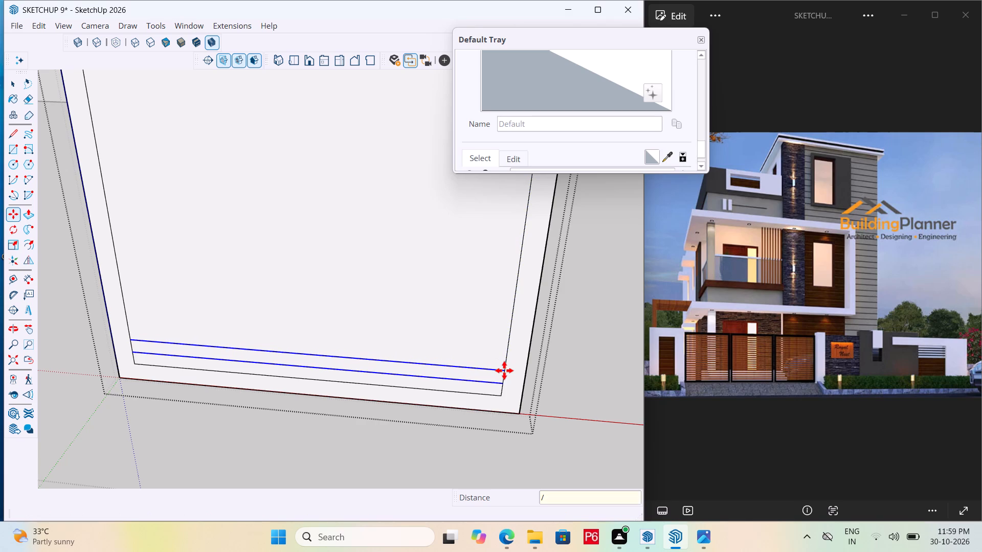
pyautogui.scroll(-4, 503, 372)
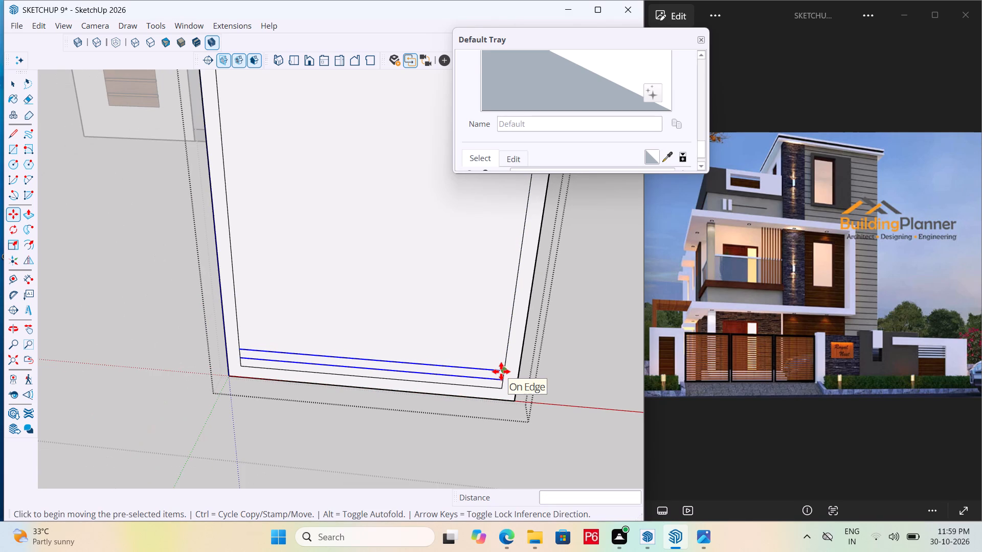
pyautogui.scroll(-2, 501, 372)
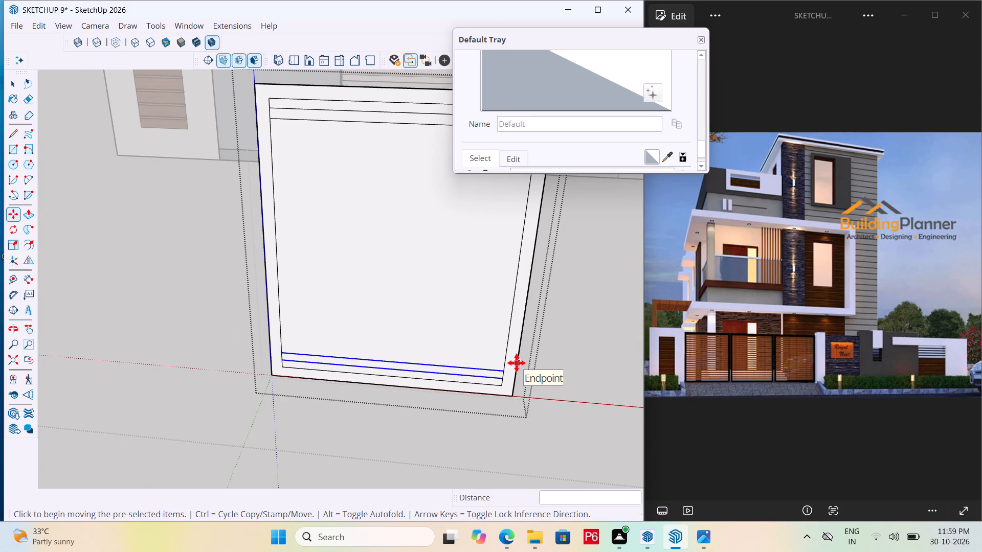
pyautogui.press('/')
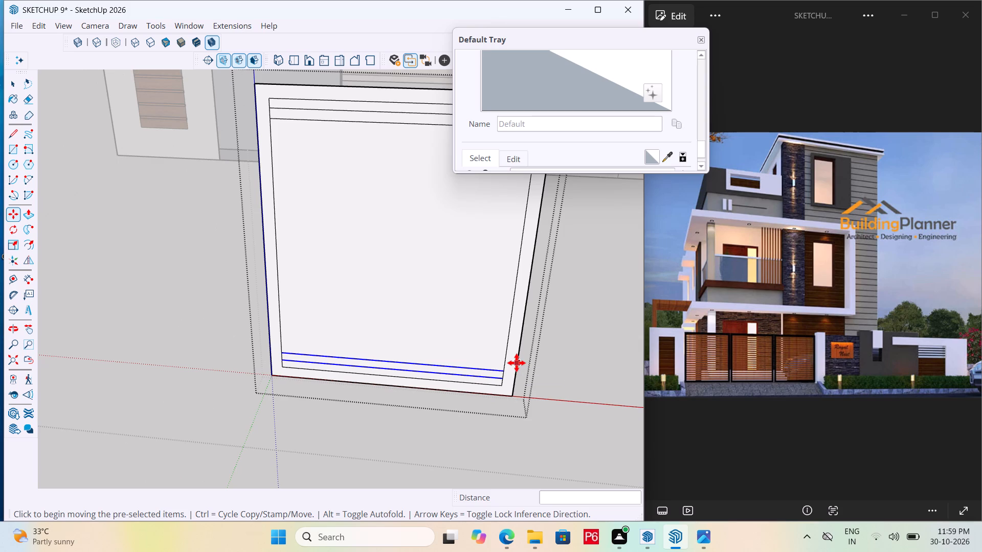
pyautogui.write('15')
pyautogui.press('Return')
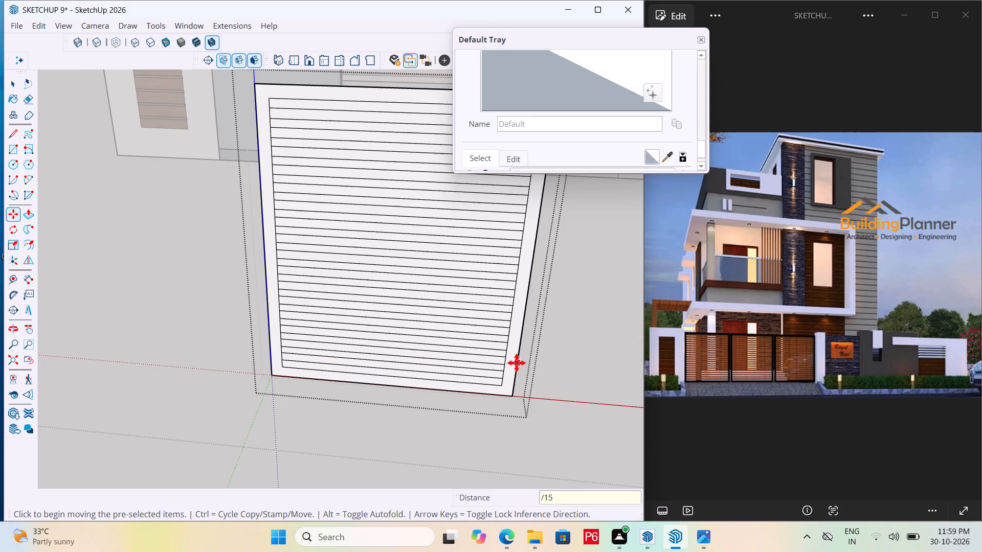
pyautogui.hotkey('ctrl', 's')
pyautogui.hotkey('ctrl', 's')
pyautogui.hotkey('ctrl', 's')
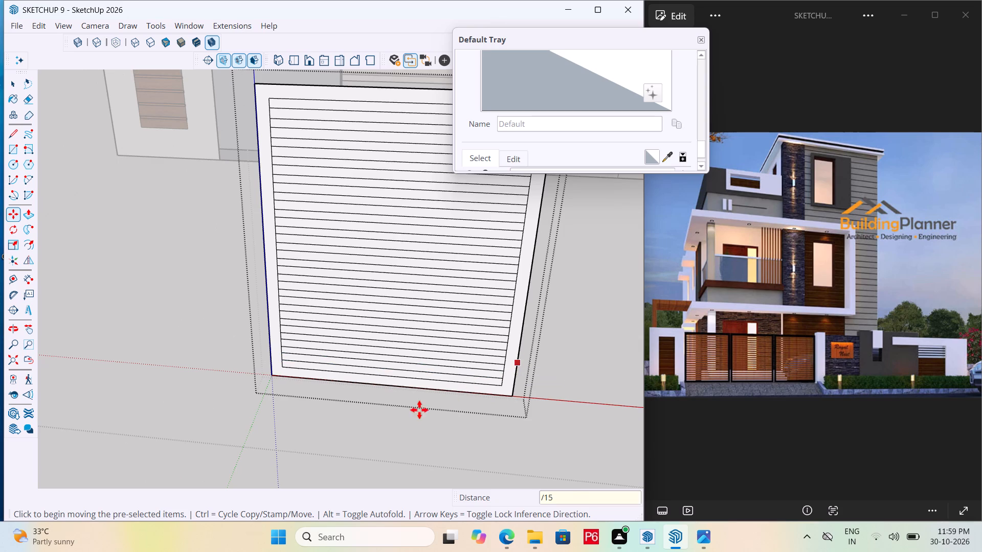
pyautogui.hotkey('ctrl', 's')
pyautogui.hotkey('ctrl', 's')
pyautogui.hotkey('ctrl', 's')
pyautogui.hotkey('ctrl', 's')
pyautogui.hotkey('ctrl', 's')
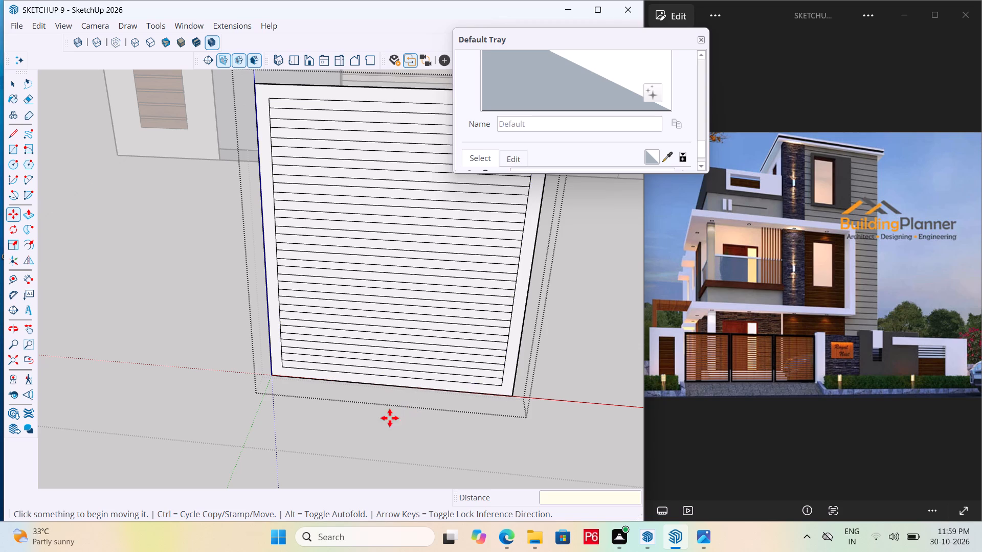
# Delete the top five alternate strips of the gate panel's inner face, starting directly below the frame's top rail, leaving slats between openings.
pyautogui.scroll(-4, 377, 419)
pyautogui.scroll(2, 407, 225)
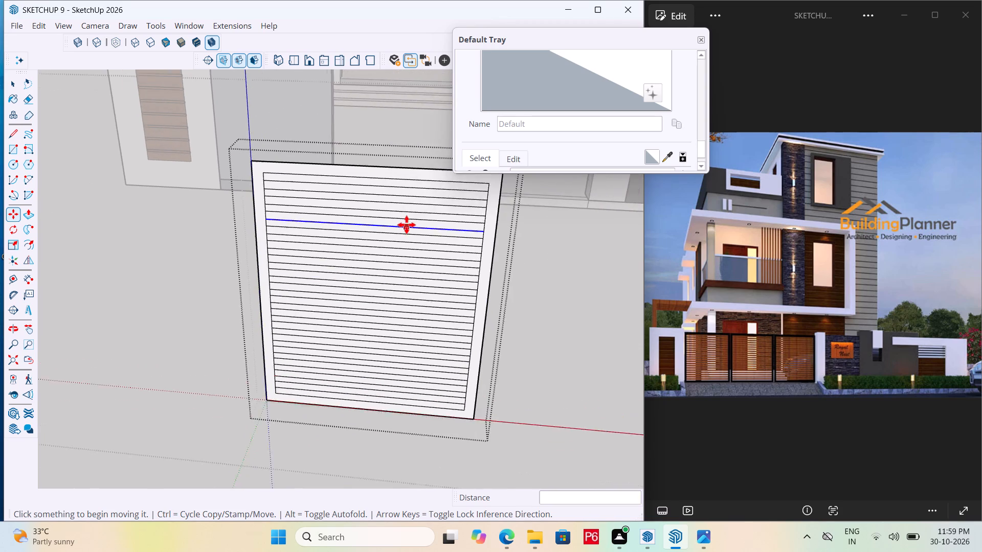
pyautogui.scroll(2, 407, 225)
pyautogui.scroll(5, 372, 164)
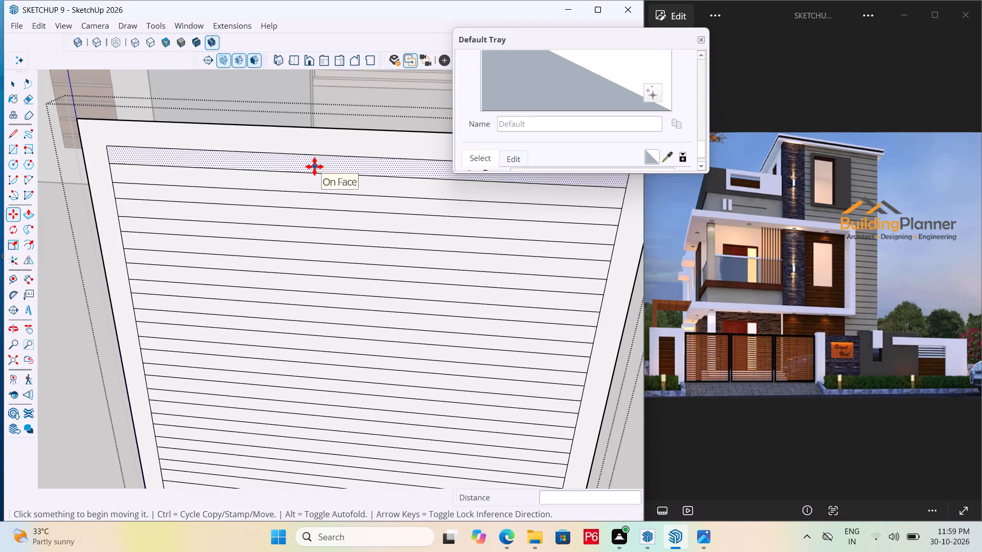
pyautogui.click(315, 165)
pyautogui.press('Escape')
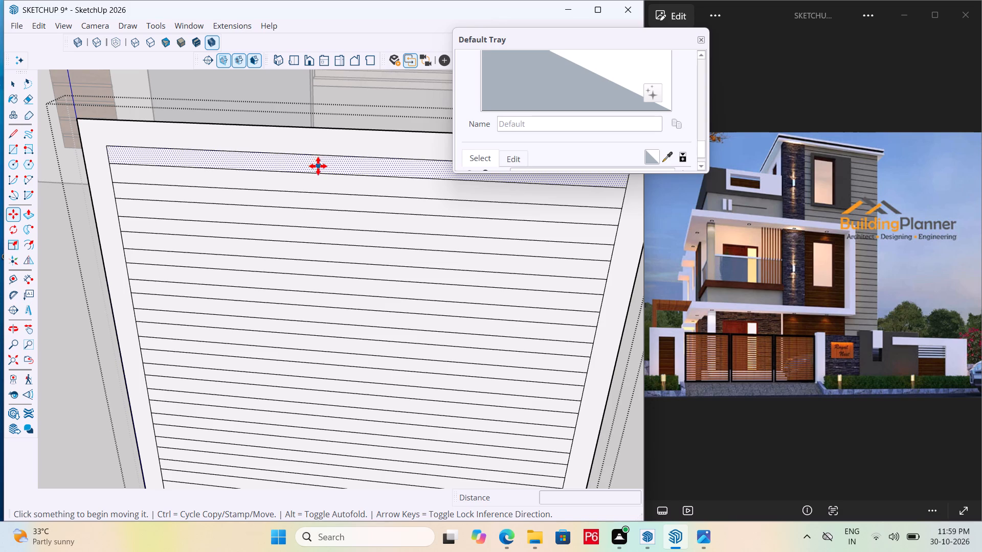
pyautogui.press('space')
pyautogui.click(342, 164)
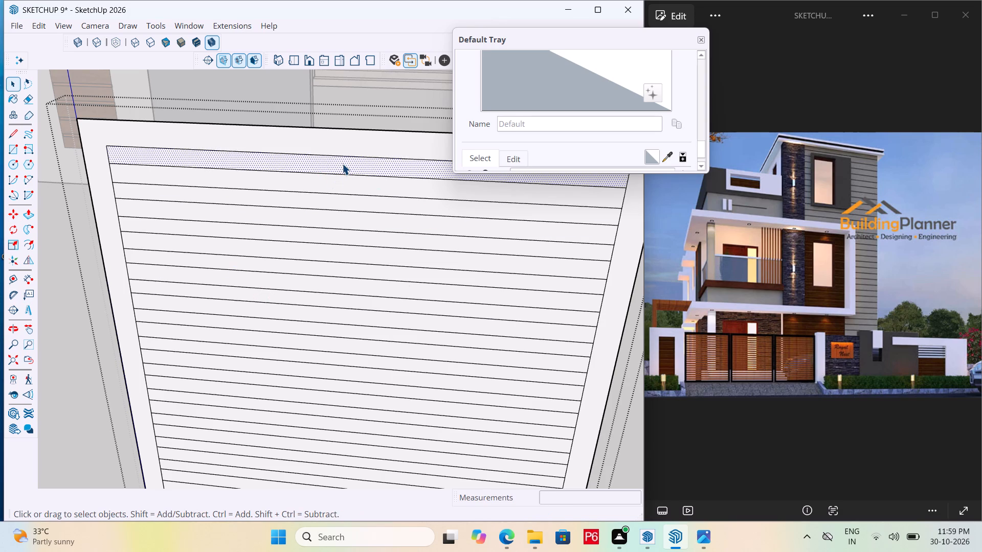
pyautogui.press('Delete')
pyautogui.click(347, 202)
pyautogui.press('Delete')
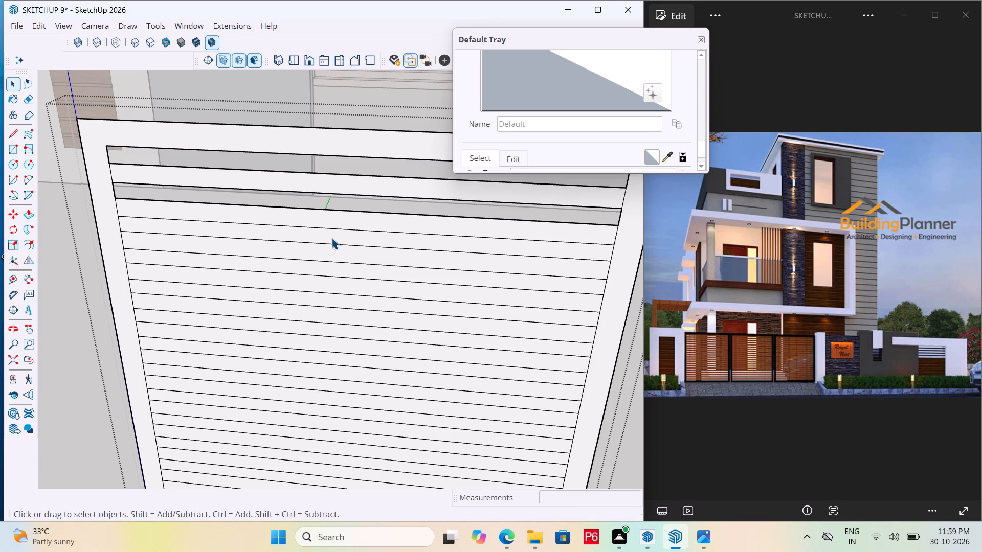
pyautogui.click(331, 238)
pyautogui.press('Delete')
pyautogui.click(342, 270)
pyautogui.press('Delete')
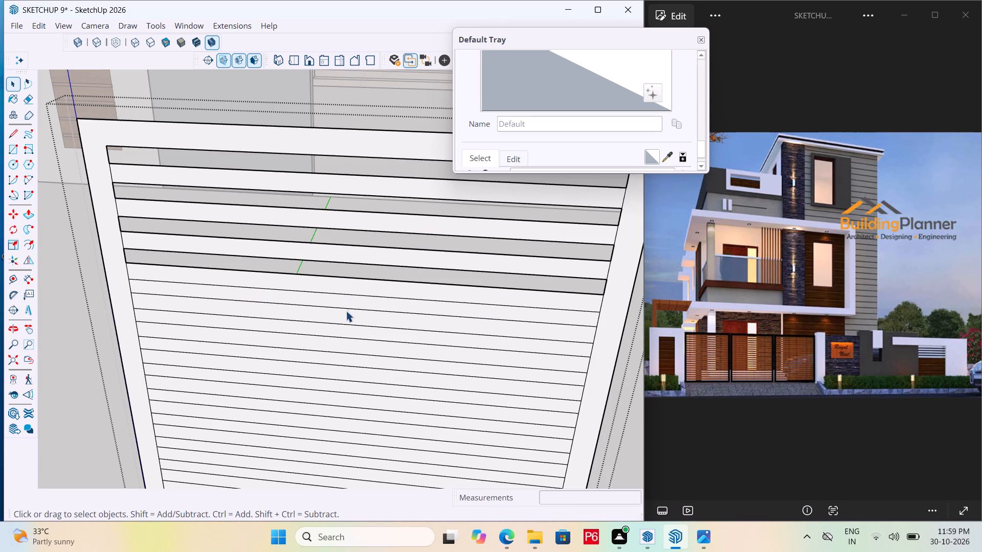
pyautogui.click(350, 303)
pyautogui.press('Delete')
# Delete every other strip down through the upper-middle part of the gate panel's inner face.
pyautogui.scroll(-4, 286, 225)
pyautogui.scroll(4, 392, 302)
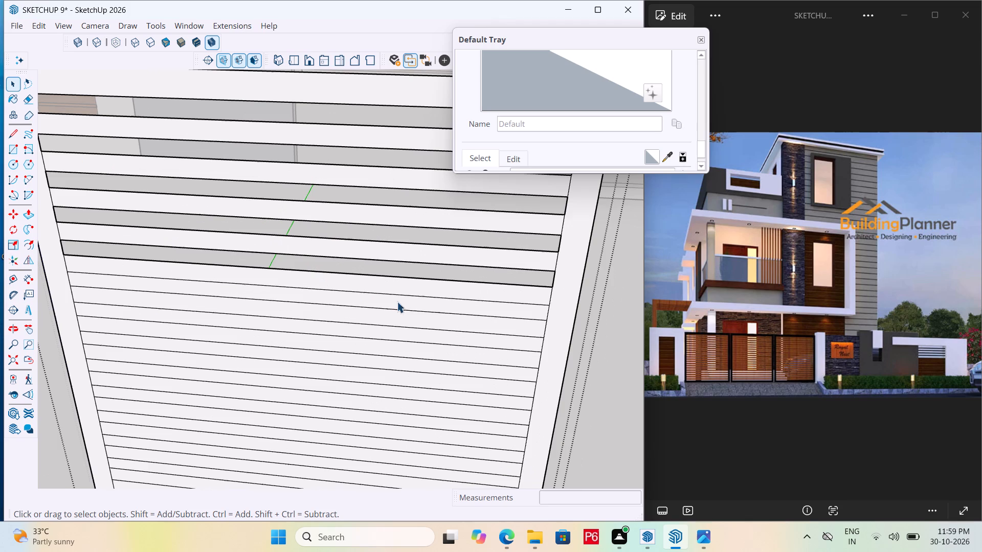
pyautogui.click(398, 304)
pyautogui.press('Delete')
pyautogui.click(387, 332)
pyautogui.press('Delete')
pyautogui.scroll(-5, 239, 176)
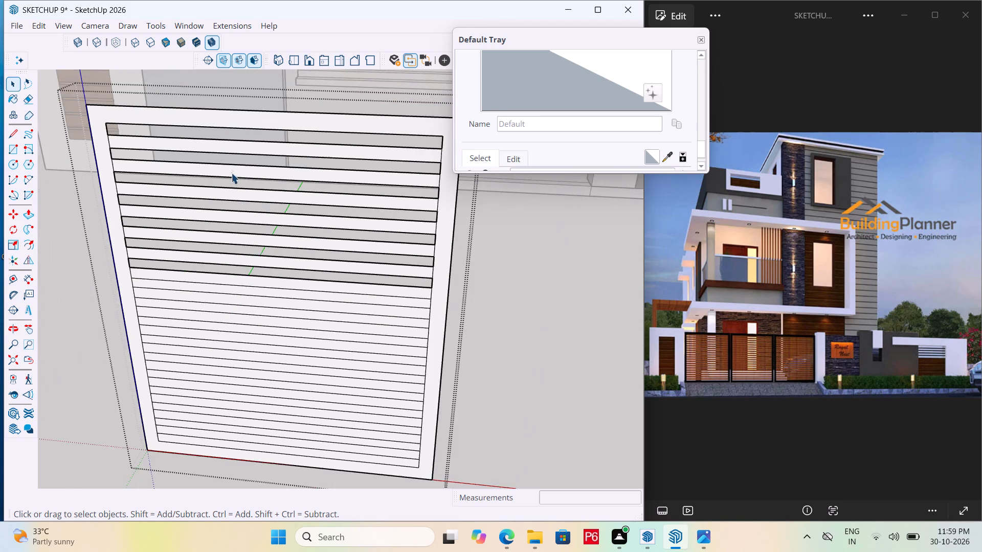
pyautogui.scroll(5, 386, 317)
pyautogui.click(395, 293)
pyautogui.press('Delete')
pyautogui.click(383, 324)
pyautogui.press('Delete')
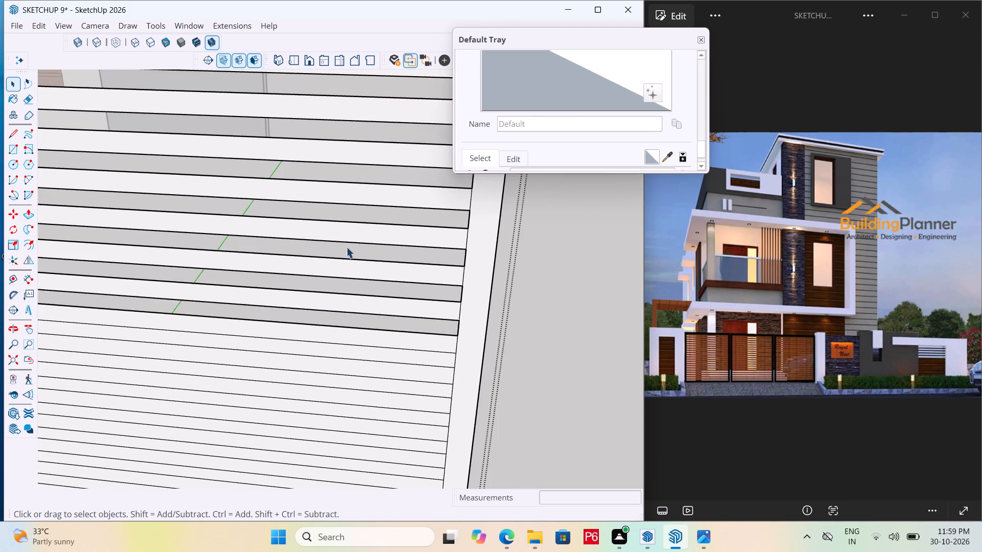
pyautogui.scroll(-5, 324, 187)
pyautogui.scroll(5, 356, 298)
pyautogui.click(372, 292)
pyautogui.press('Delete')
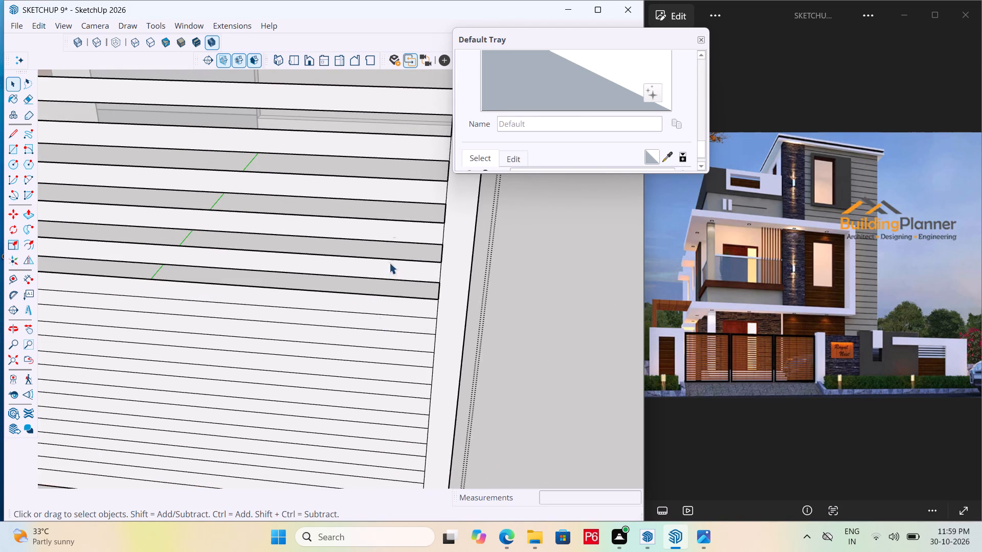
# Delete every other strip through the lower-middle part of the gate panel's inner face.
pyautogui.scroll(-6, 390, 225)
pyautogui.scroll(5, 383, 278)
pyautogui.click(385, 282)
pyautogui.press('Delete')
pyautogui.click(376, 314)
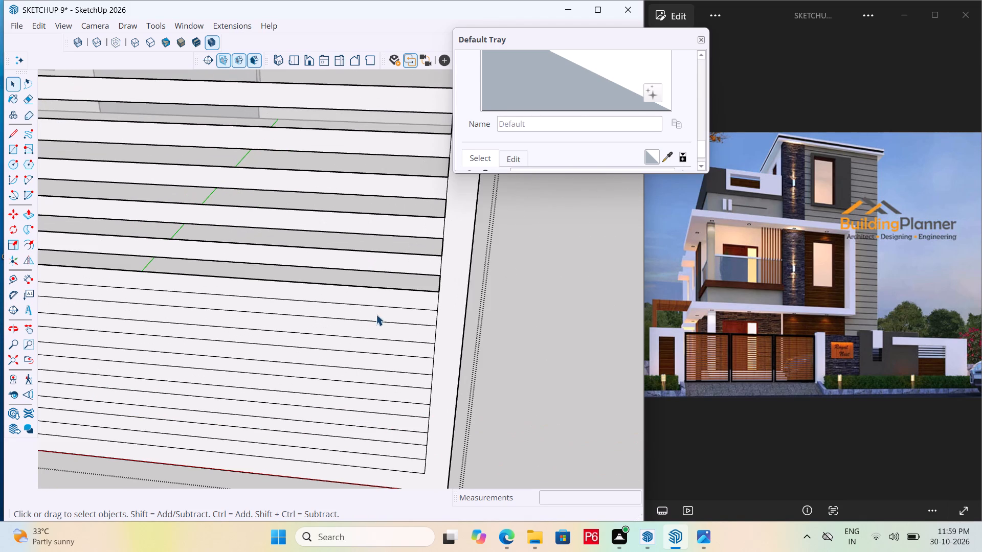
pyautogui.press('Delete')
pyautogui.click(380, 312)
pyautogui.press('Delete')
pyautogui.scroll(-5, 343, 190)
pyautogui.scroll(5, 383, 314)
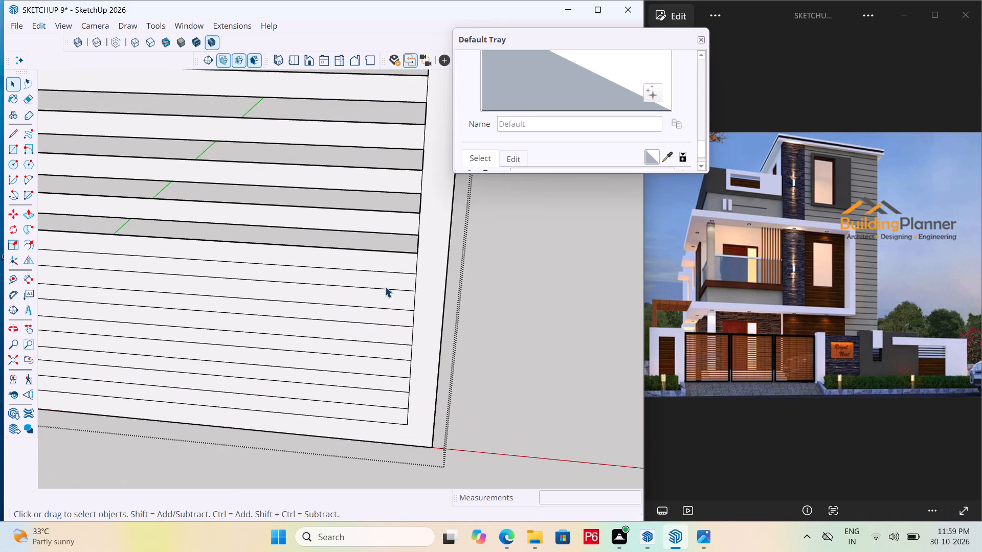
pyautogui.click(388, 280)
pyautogui.press('Delete')
pyautogui.click(383, 317)
pyautogui.press('Delete')
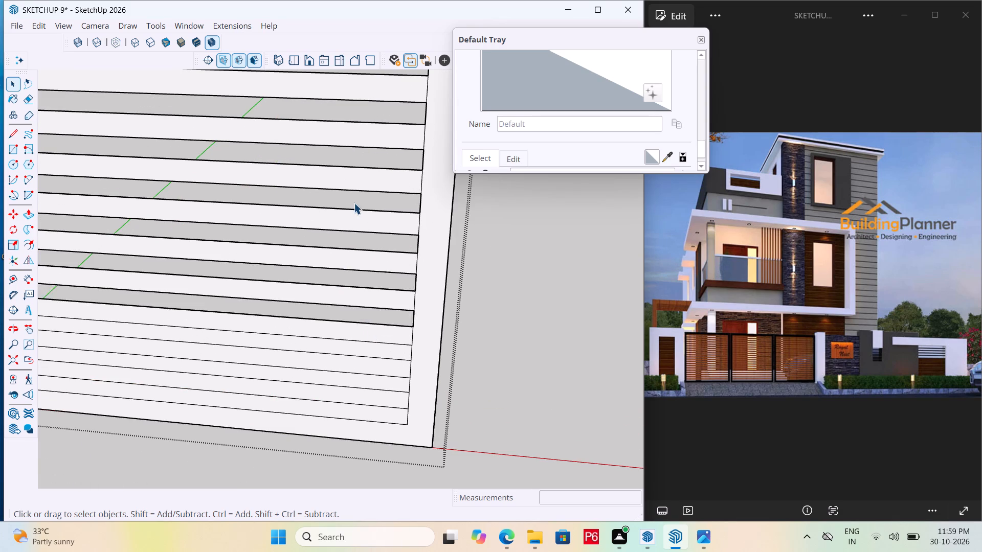
# Delete the remaining alternate strips down to the gate frame's bottom rail, and save the model.
pyautogui.scroll(-4, 354, 203)
pyautogui.scroll(3, 370, 303)
pyautogui.click(374, 307)
pyautogui.press('Delete')
pyautogui.click(378, 343)
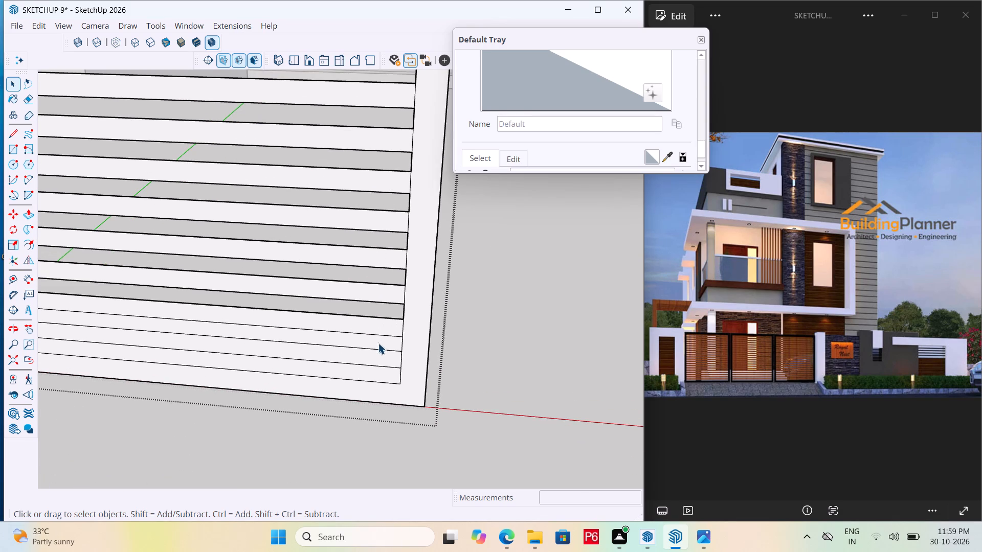
pyautogui.press('Delete')
pyautogui.scroll(-5, 359, 183)
pyautogui.scroll(5, 370, 307)
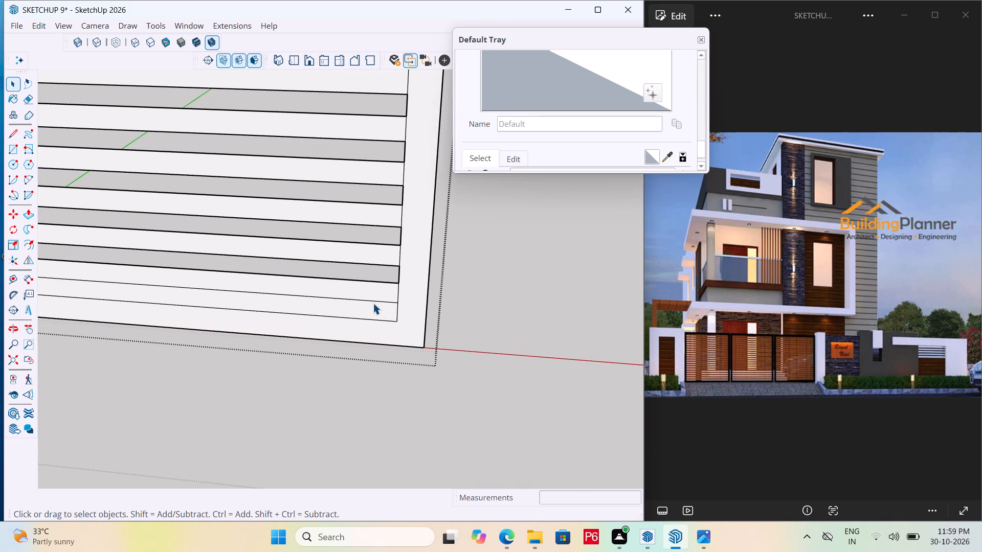
pyautogui.click(373, 307)
pyautogui.press('Delete')
pyautogui.scroll(-9, 412, 344)
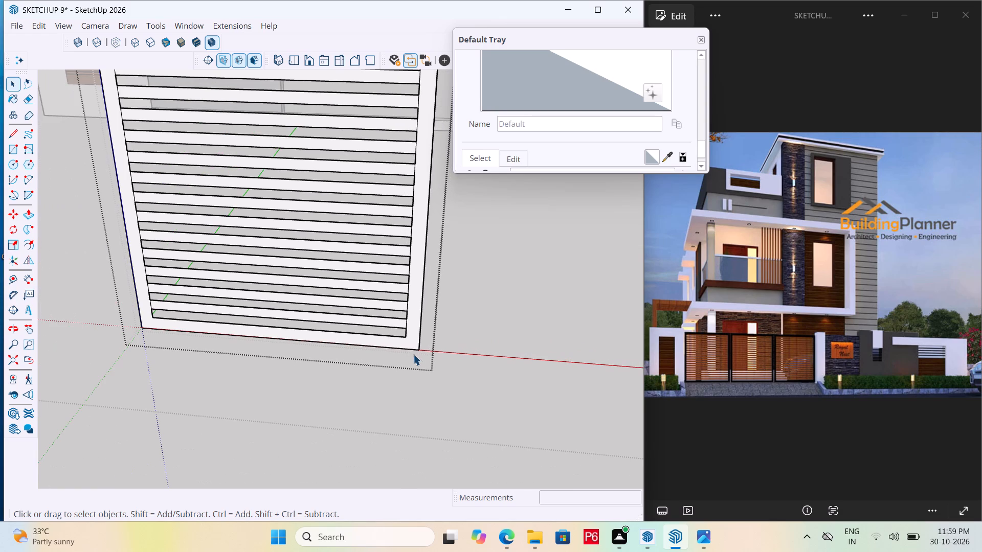
pyautogui.hotkey('ctrl', 's')
pyautogui.hotkey('ctrl', 's')
pyautogui.hotkey('ctrl', 's')
pyautogui.hotkey('ctrl', 's')
pyautogui.hotkey('ctrl', 's')
pyautogui.hotkey('ctrl', 's')
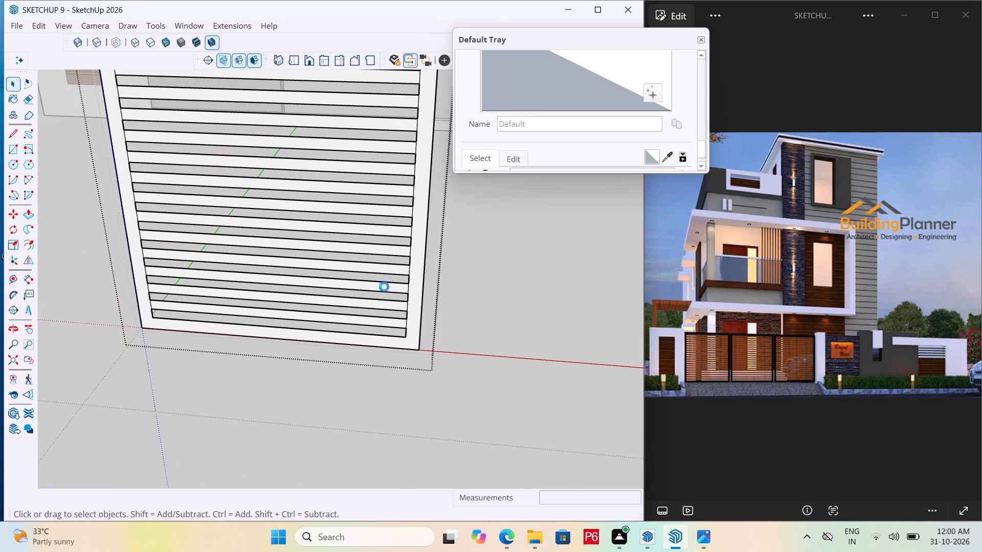
# Paint the front face of the gate frame with M09_Shadow_Night from the Solid Colors collection.
pyautogui.press('space')
pyautogui.scroll(-4, 443, 363)
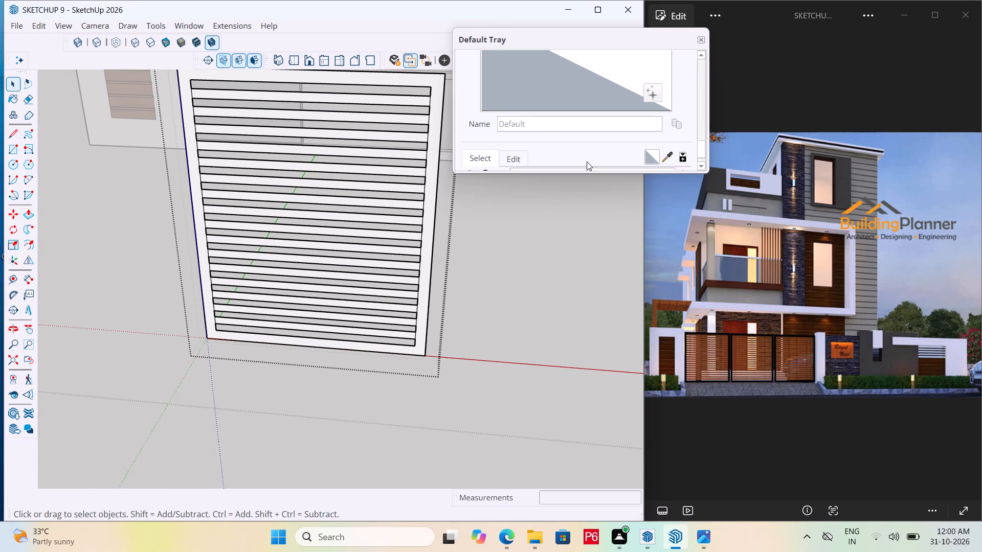
pyautogui.scroll(-3, 542, 151)
pyautogui.click(487, 134)
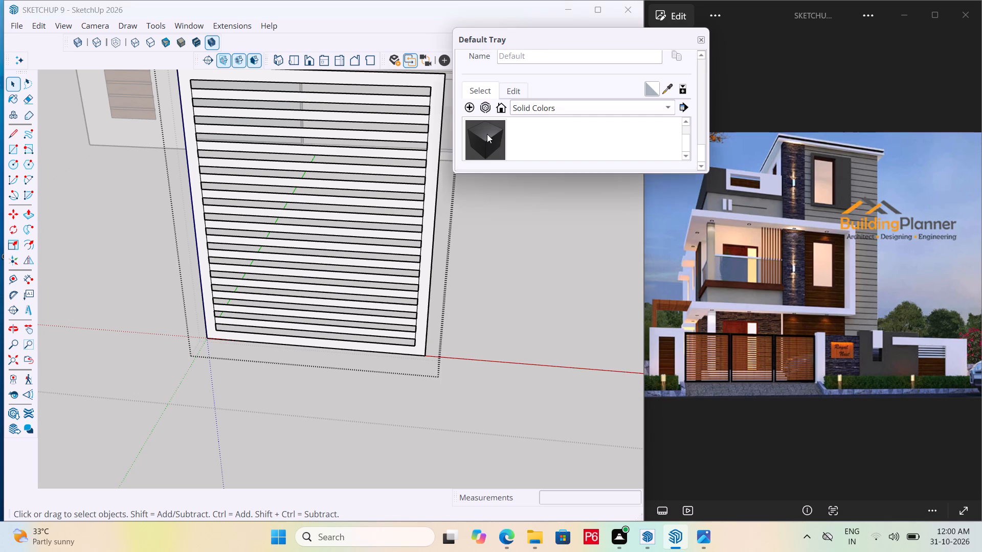
pyautogui.click(432, 209)
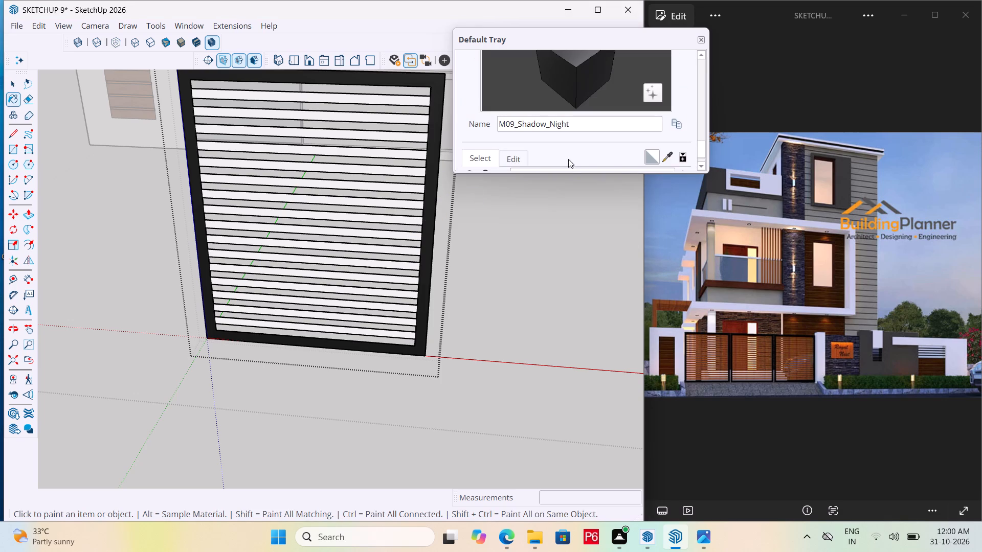
# Paint the back face of the gate frame with M09_Shadow_Night.
pyautogui.moveTo(491, 207); pyautogui.dragTo(248, 264, button='middle')
pyautogui.scroll(-8, 492, 279)
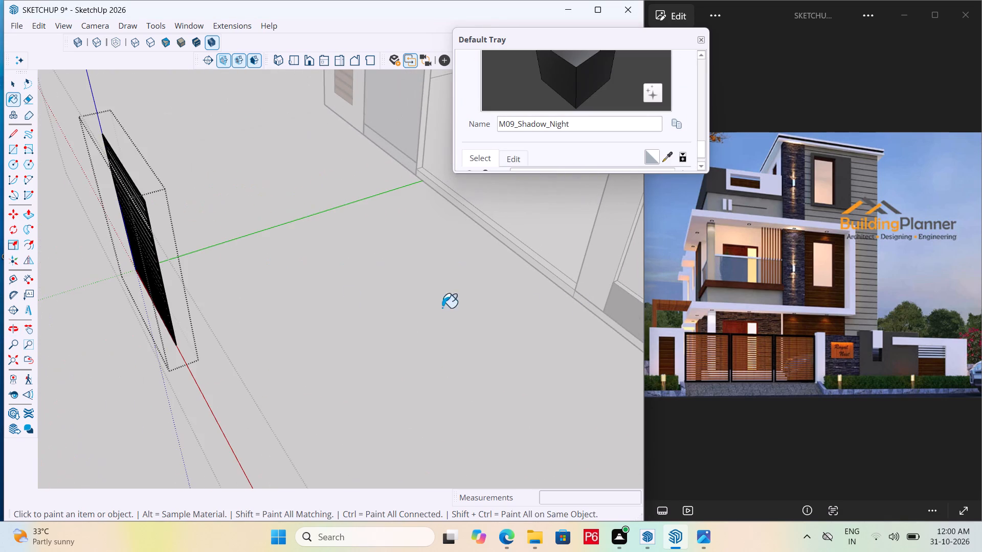
pyautogui.scroll(-6, 370, 286)
pyautogui.moveTo(155, 283); pyautogui.dragTo(0, 264, button='middle')
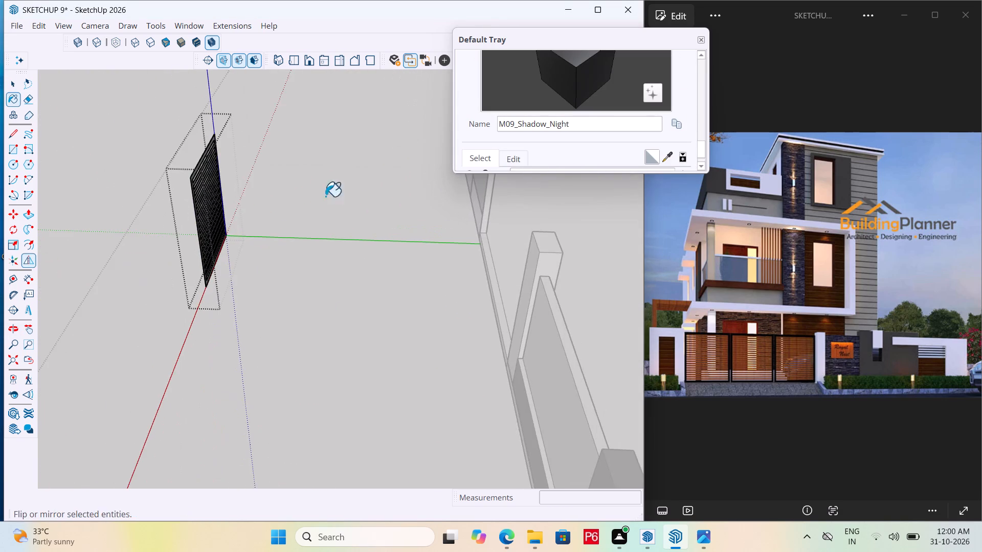
pyautogui.scroll(20, 314, 190)
pyautogui.scroll(9, 314, 190)
pyautogui.click(174, 170)
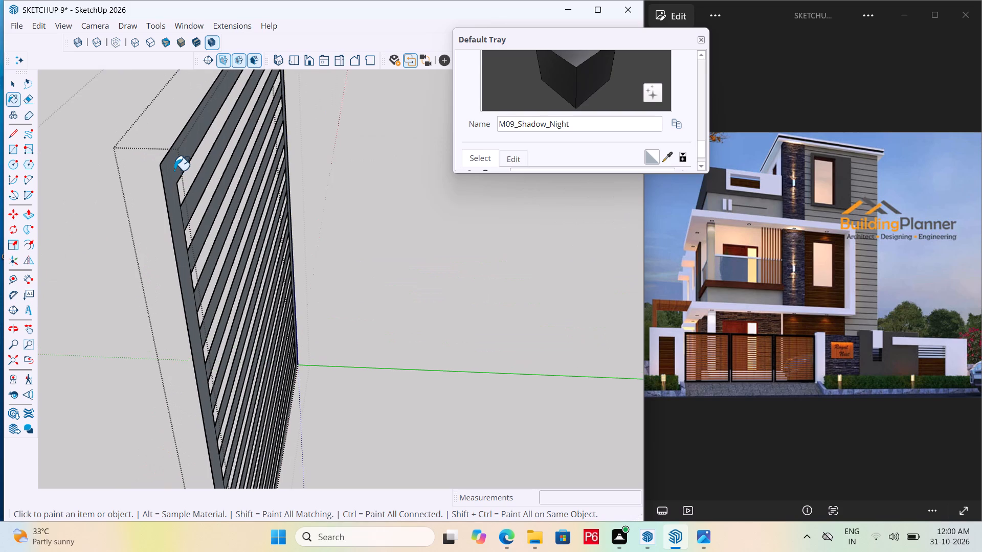
# Paint the topmost slats on the gate panel's front with Metal_10_1K from the Metal collection.
pyautogui.scroll(-4, 129, 180)
pyautogui.moveTo(122, 213); pyautogui.dragTo(356, 227, button='middle')
pyautogui.scroll(-14, 104, 220)
pyautogui.scroll(-3, 595, 139)
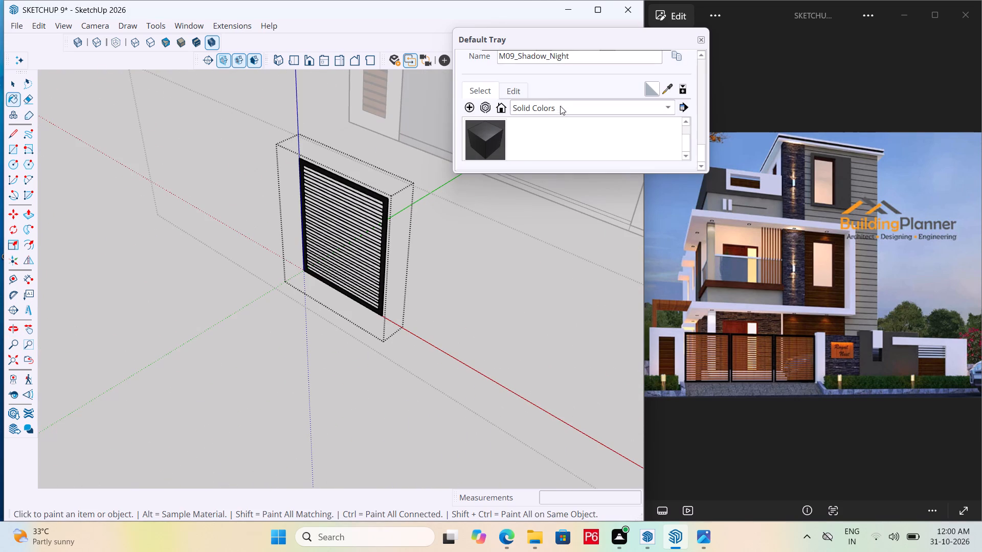
pyautogui.click(560, 110)
pyautogui.click(568, 86)
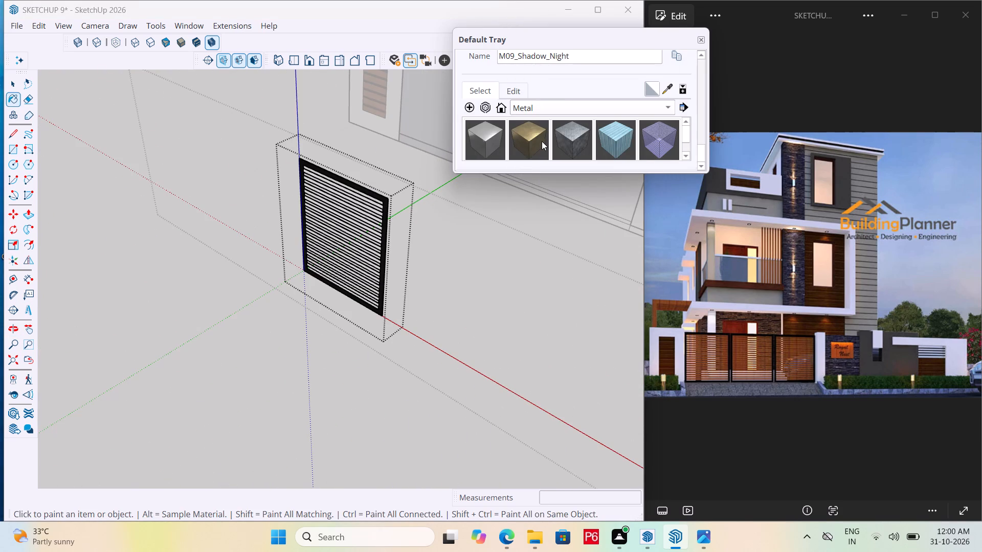
pyautogui.click(525, 140)
pyautogui.scroll(7, 431, 221)
pyautogui.moveTo(368, 217); pyautogui.dragTo(411, 191, button='middle')
pyautogui.scroll(3, 411, 191)
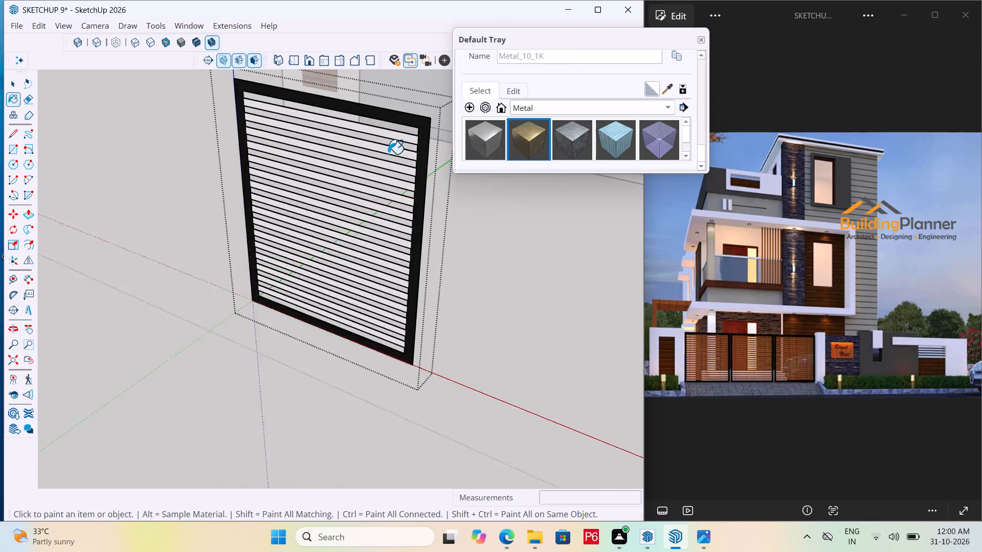
pyautogui.scroll(6, 388, 154)
pyautogui.click(355, 120)
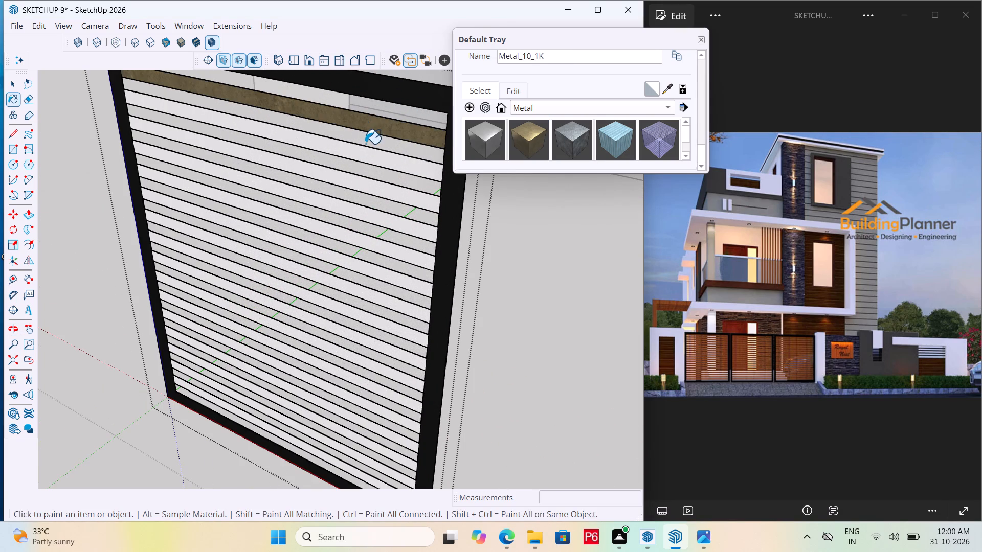
pyautogui.doubleClick(362, 155)
pyautogui.click(341, 179)
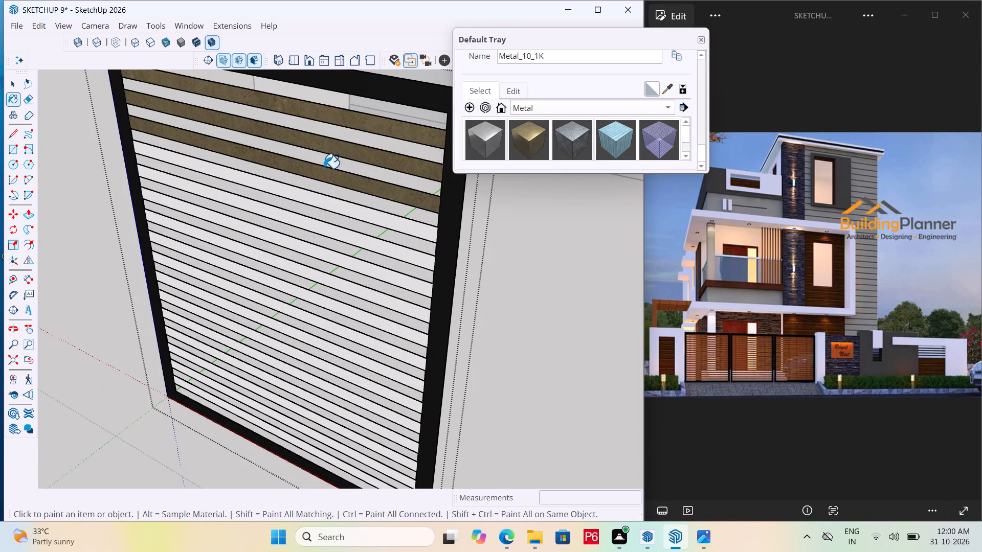
# Paint the next slats down the upper half of the gate panel's front with Metal_10_1K.
pyautogui.scroll(-4, 254, 124)
pyautogui.scroll(11, 343, 198)
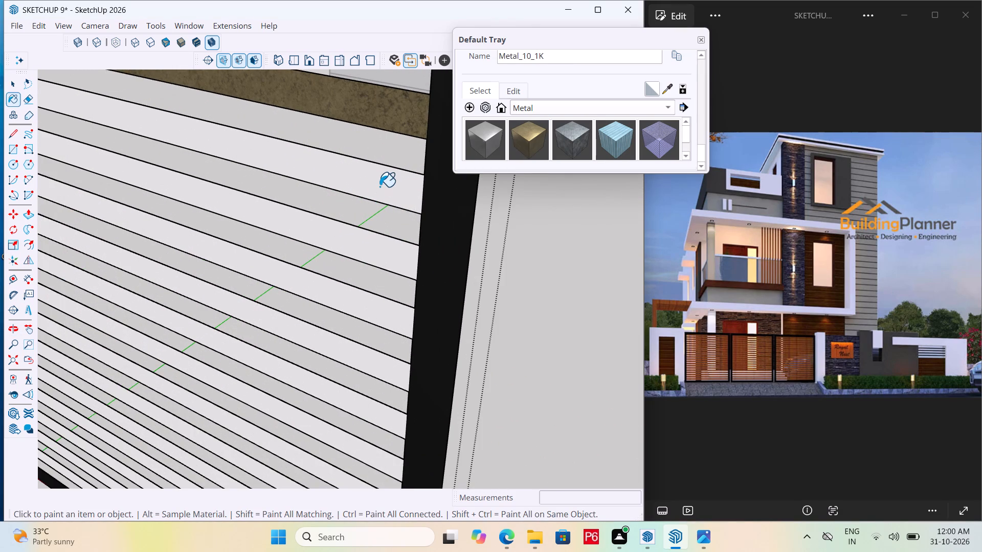
pyautogui.click(380, 187)
pyautogui.scroll(-5, 362, 174)
pyautogui.click(369, 229)
pyautogui.scroll(-5, 331, 157)
pyautogui.scroll(5, 334, 217)
pyautogui.click(343, 212)
pyautogui.scroll(-6, 327, 135)
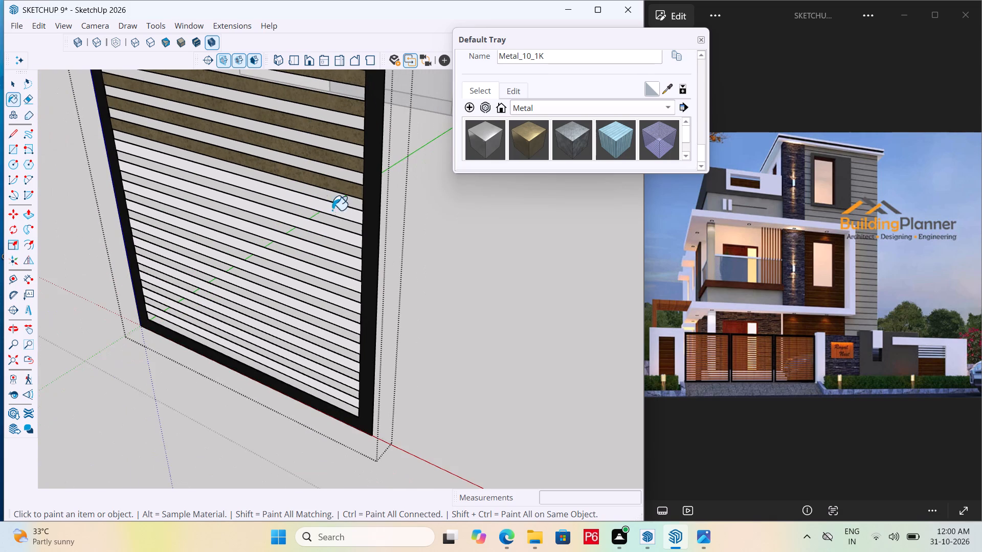
pyautogui.scroll(7, 351, 248)
pyautogui.click(364, 167)
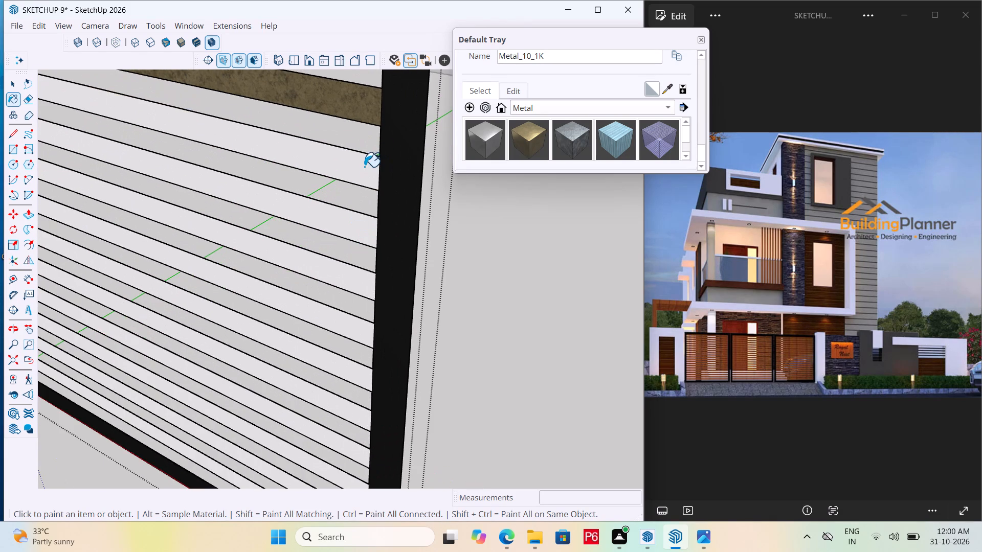
pyautogui.click(349, 216)
# Paint the middle slats on the gate panel's front with Metal_10_1K.
pyautogui.scroll(-6, 280, 149)
pyautogui.scroll(3, 318, 219)
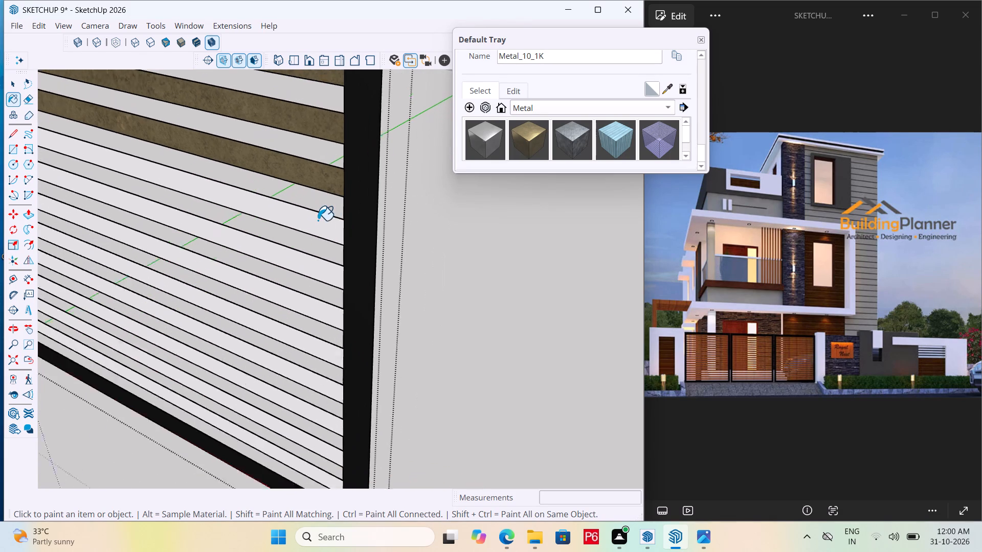
pyautogui.scroll(2, 318, 220)
pyautogui.click(317, 223)
pyautogui.moveTo(301, 269); pyautogui.dragTo(301, 259)
pyautogui.scroll(-7, 261, 178)
pyautogui.scroll(5, 293, 271)
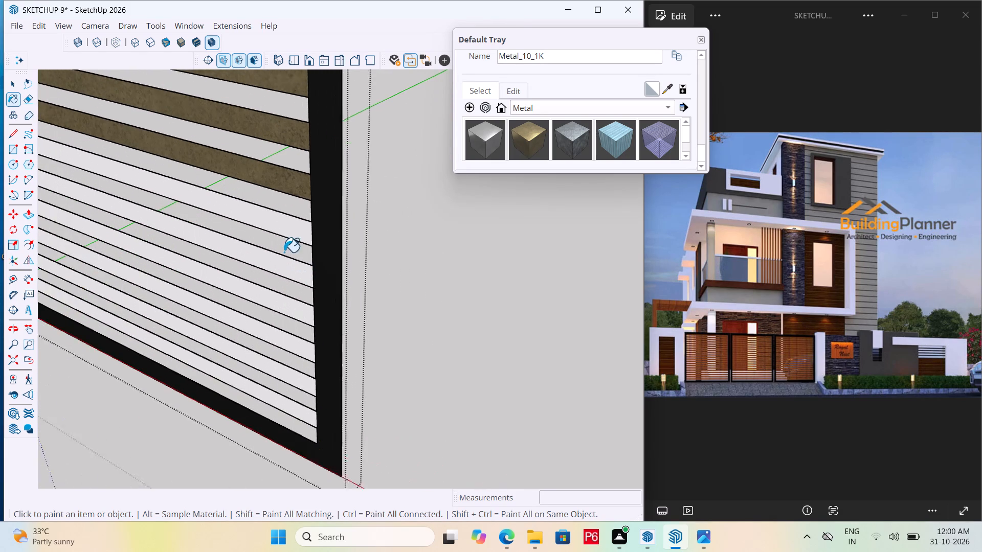
pyautogui.scroll(2, 284, 252)
pyautogui.click(287, 233)
pyautogui.click(271, 271)
pyautogui.scroll(-6, 271, 178)
pyautogui.scroll(5, 270, 268)
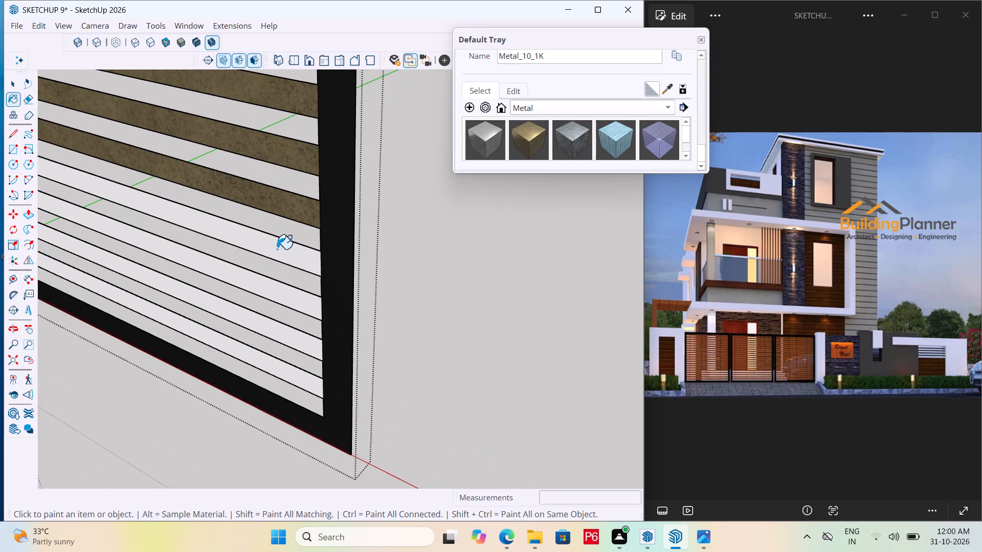
# Paint the lowest slats on the gate panel's front with Metal_10_1K, down to the bottom frame.
pyautogui.click(277, 249)
pyautogui.click(269, 295)
pyautogui.click(255, 330)
pyautogui.click(269, 283)
pyautogui.scroll(-6, 269, 179)
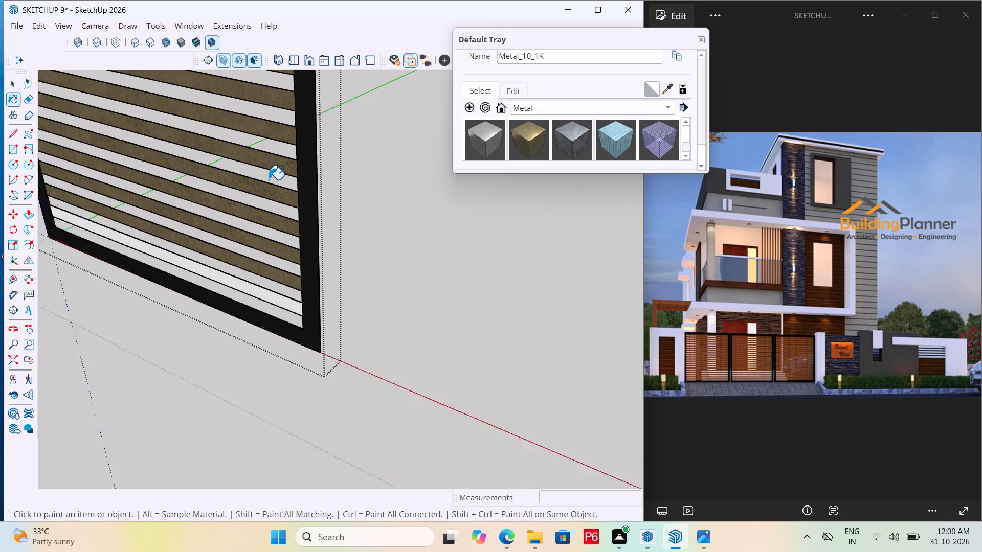
pyautogui.scroll(-1, 269, 179)
pyautogui.scroll(7, 281, 283)
pyautogui.click(283, 281)
pyautogui.scroll(1, 282, 278)
pyautogui.scroll(-8, 282, 289)
pyautogui.scroll(-8, 350, 374)
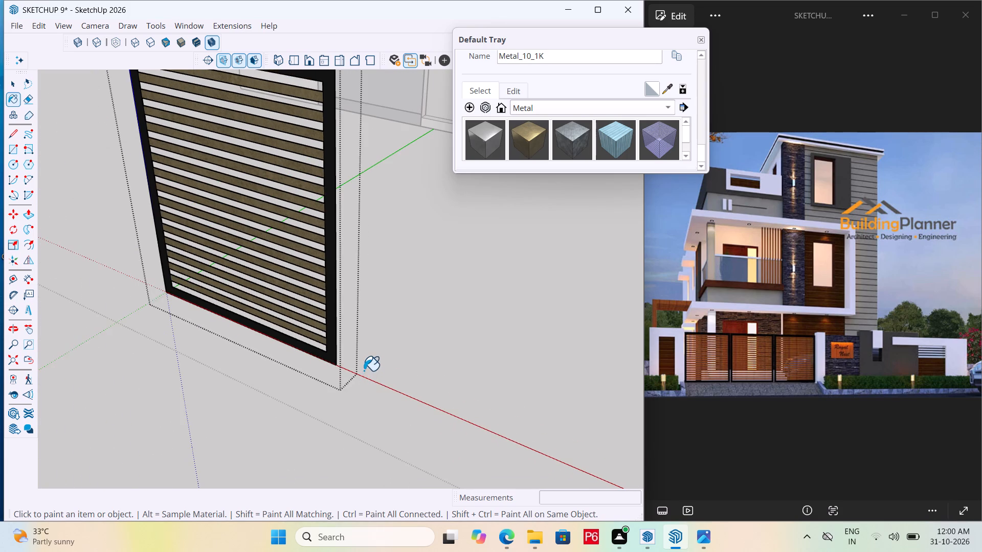
# Extrude the front face of the gate frame outward by 3" with Push/Pull.
pyautogui.press('p')
pyautogui.click(332, 352)
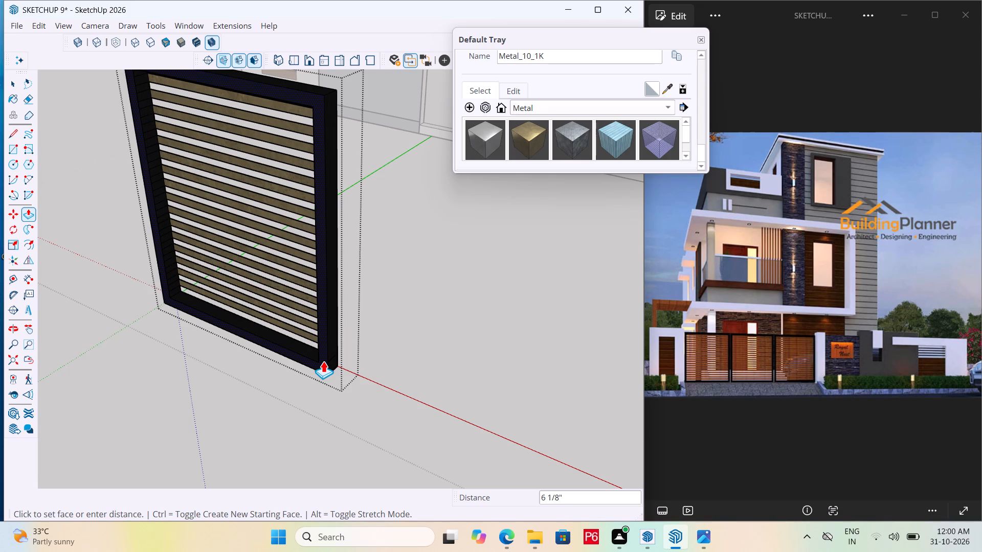
pyautogui.write('3"')
pyautogui.press('Return')
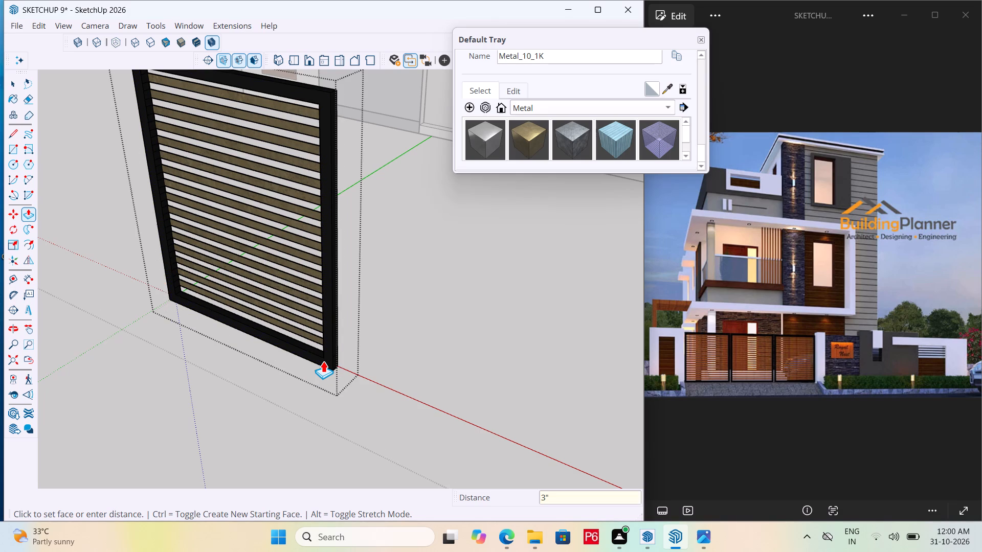
# Extrude the upper slats of the gate panel forward by 2" each, starting from the topmost one.
pyautogui.scroll(8, 263, 116)
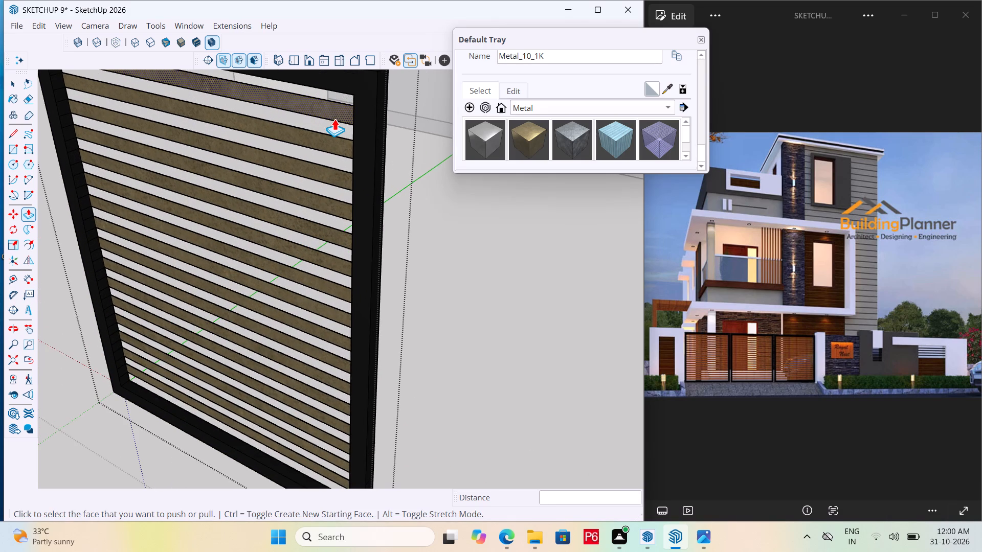
pyautogui.click(334, 119)
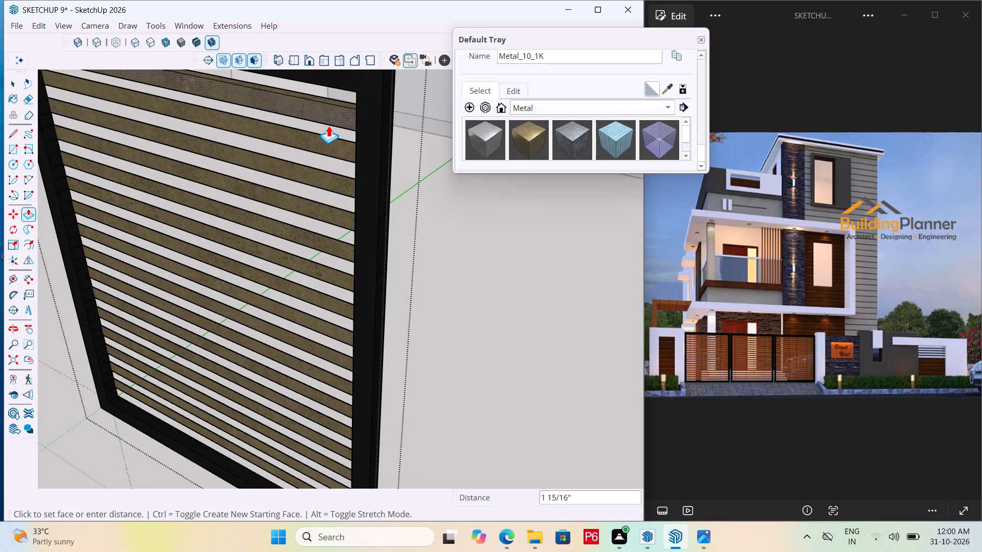
pyautogui.write('2"')
pyautogui.press('Return')
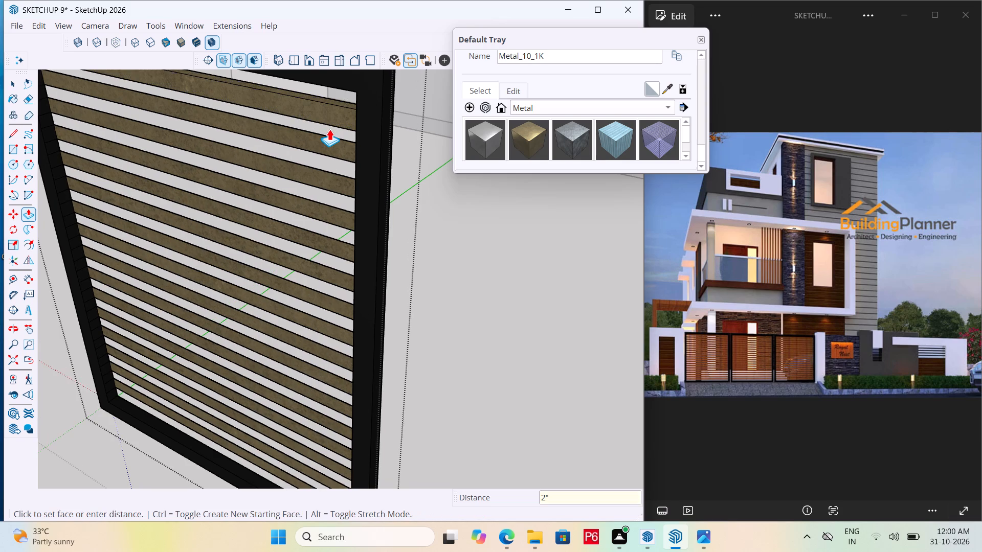
pyautogui.doubleClick(331, 143)
pyautogui.doubleClick(327, 178)
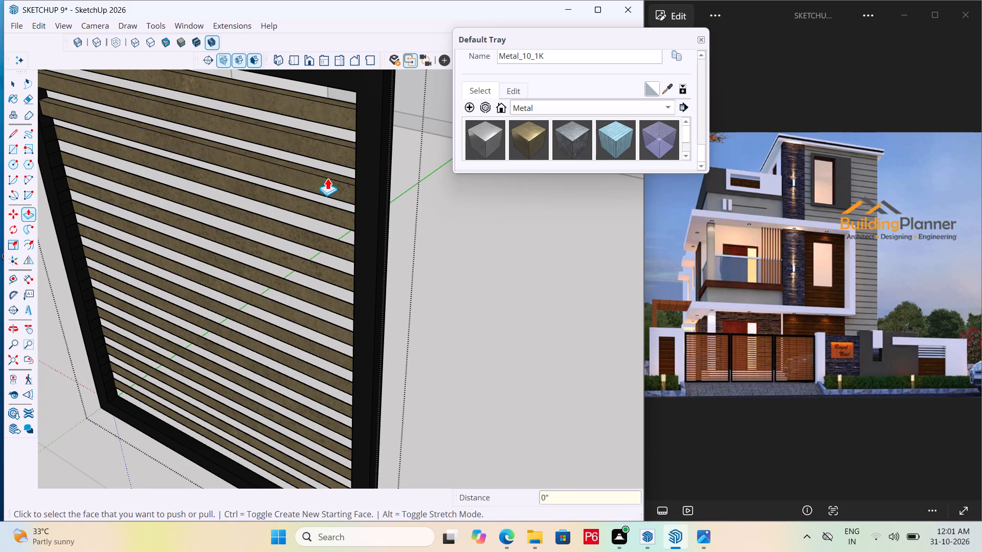
pyautogui.doubleClick(334, 216)
pyautogui.doubleClick(334, 244)
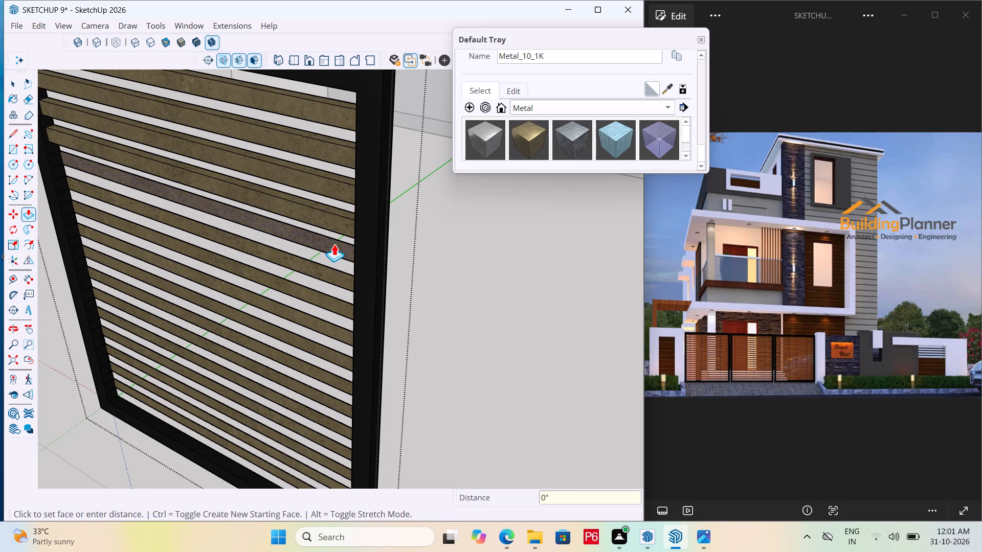
pyautogui.doubleClick(333, 274)
pyautogui.doubleClick(334, 304)
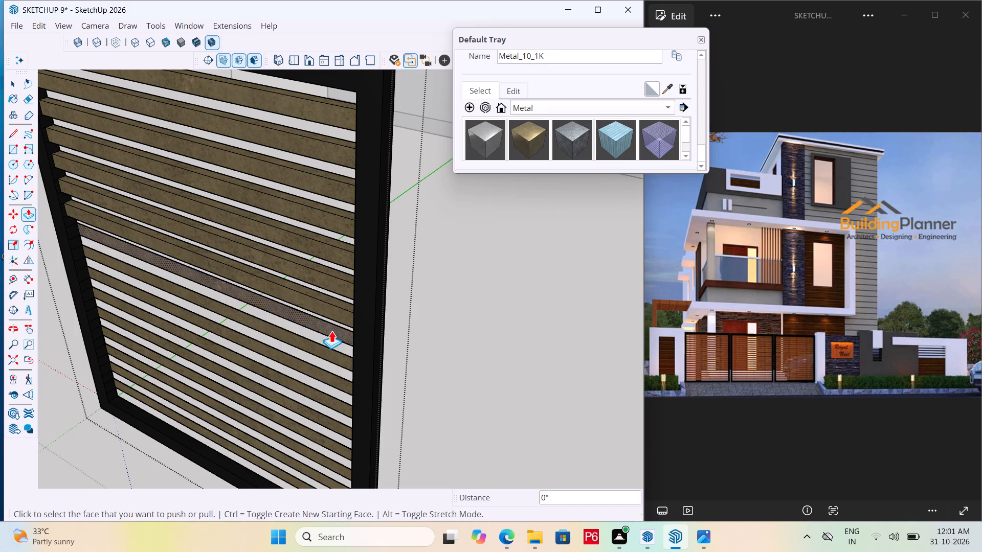
# Extrude the middle slats of the gate panel forward by the same 2".
pyautogui.scroll(-1, 311, 286)
pyautogui.moveTo(311, 266); pyautogui.dragTo(316, 204, button='middle')
pyautogui.doubleClick(323, 329)
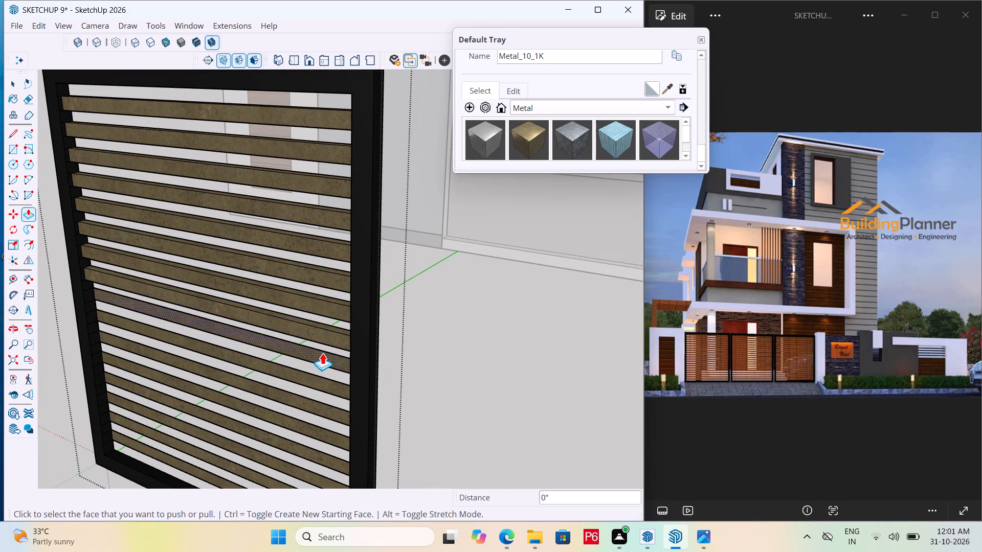
pyautogui.doubleClick(322, 357)
pyautogui.doubleClick(311, 375)
pyautogui.scroll(-5, 199, 208)
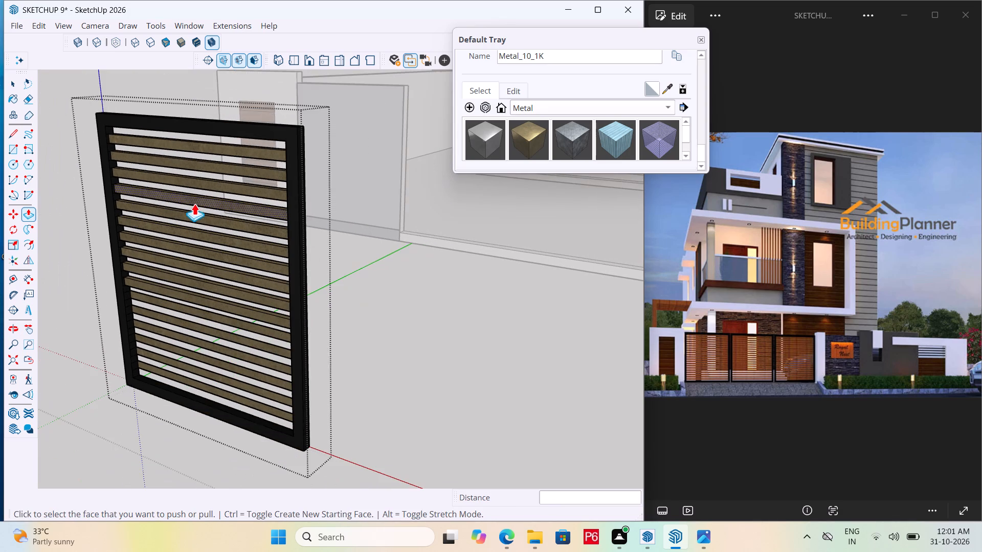
pyautogui.scroll(4, 256, 343)
pyautogui.doubleClick(299, 332)
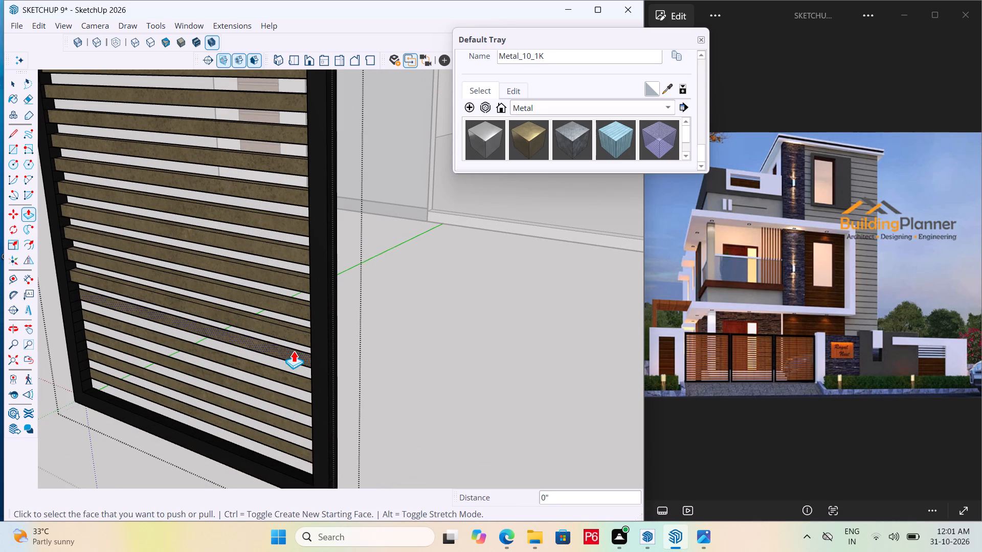
# Extrude the remaining lower slats of the gate panel by the same 2", down to the bottom one.
pyautogui.tripleClick(295, 351)
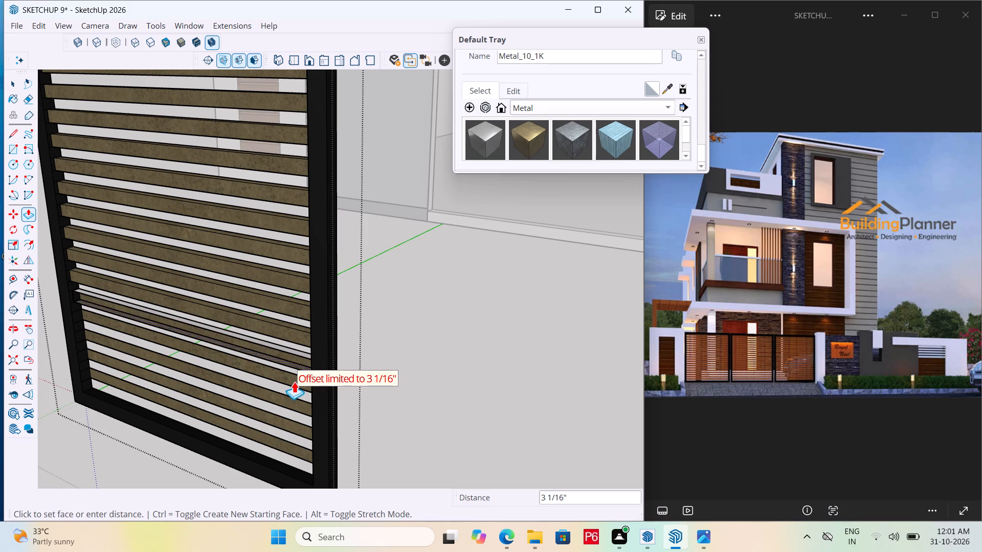
pyautogui.press('Escape')
pyautogui.click(296, 379)
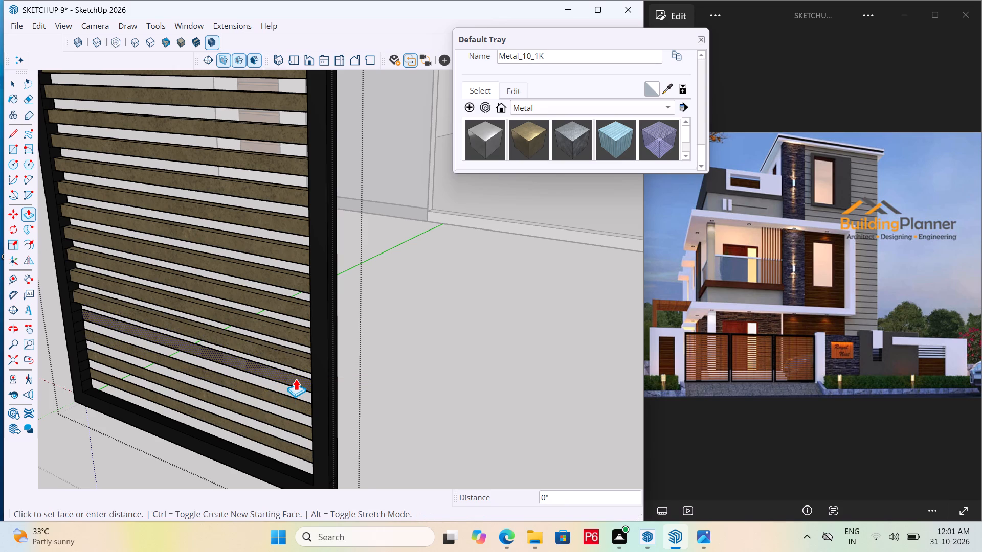
pyautogui.click(296, 379)
pyautogui.doubleClick(294, 403)
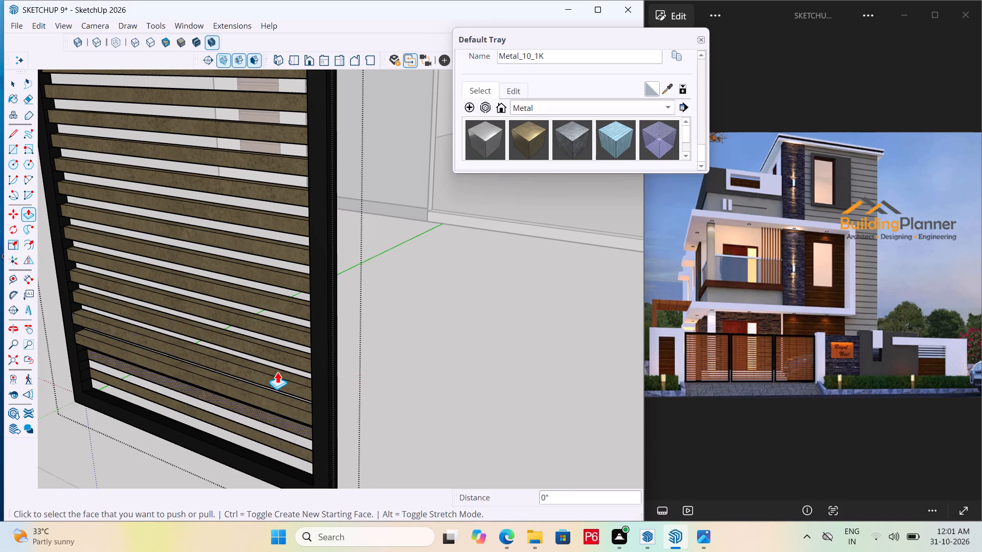
pyautogui.scroll(-4, 215, 255)
pyautogui.scroll(6, 244, 377)
pyautogui.doubleClick(285, 376)
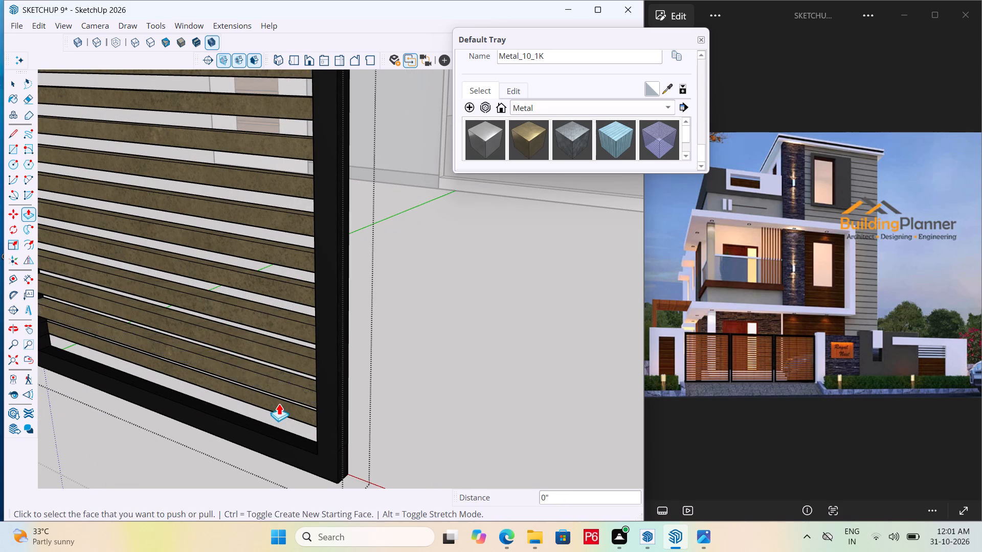
pyautogui.doubleClick(279, 408)
# Save the model.
pyautogui.scroll(-3, 294, 418)
pyautogui.hotkey('ctrl', 's')
pyautogui.hotkey('ctrl', 's')
pyautogui.hotkey('ctrl', 's')
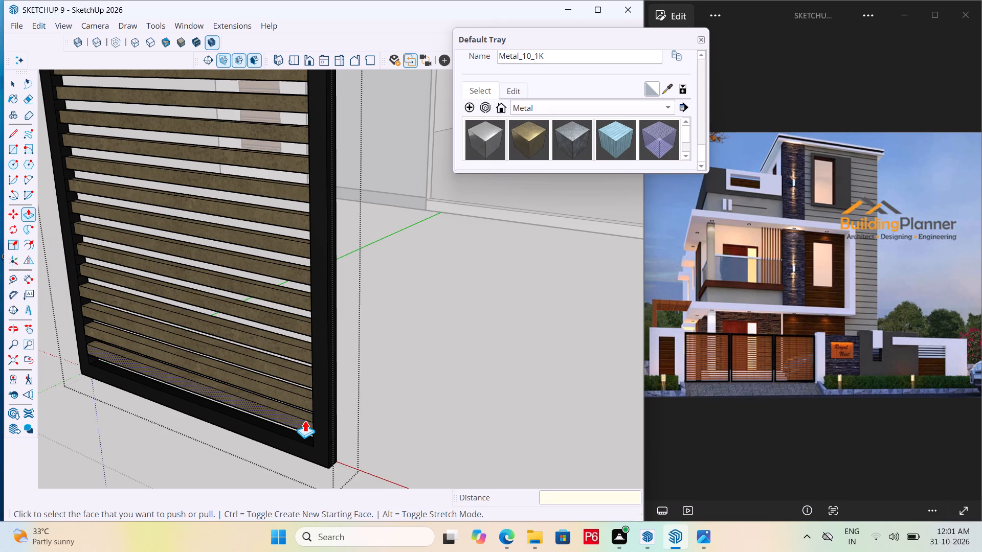
pyautogui.hotkey('ctrl', 's')
pyautogui.hotkey('ctrl', 's')
pyautogui.hotkey('ctrl', 's')
# Close the gate panel group to return to editing the boundary wall.
pyautogui.press('space')
pyautogui.scroll(-4, 315, 417)
pyautogui.press('space')
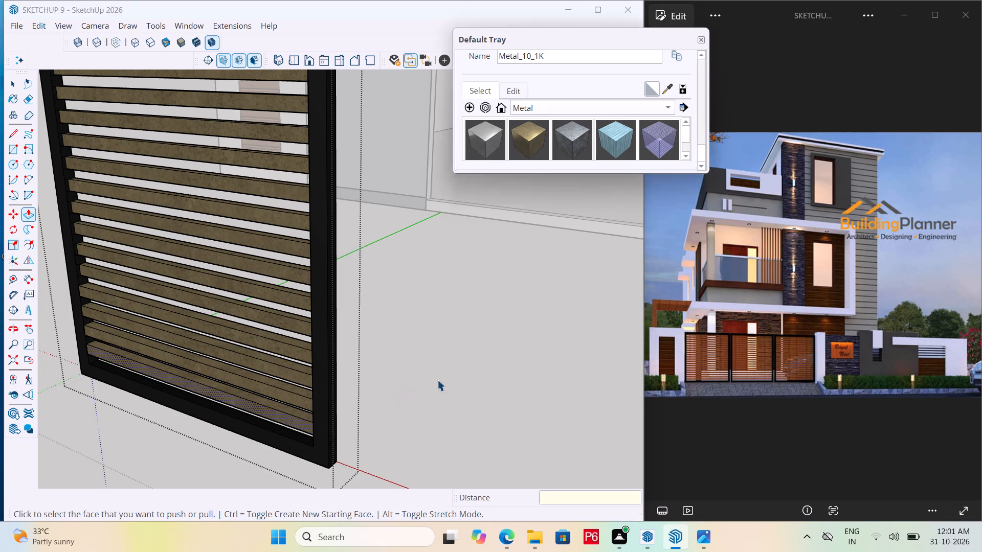
pyautogui.click(437, 380)
# Push the top face of the blue-grey panel beside the gate pillar down 8', level with the low plinth wall.
pyautogui.scroll(-5, 264, 337)
pyautogui.moveTo(263, 343); pyautogui.dragTo(399, 314, button='middle')
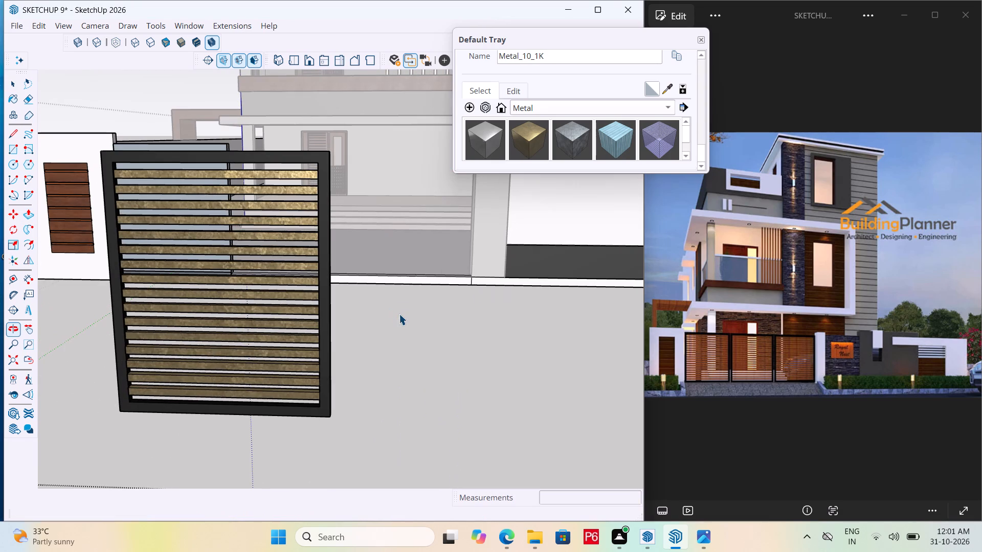
pyautogui.scroll(-3, 400, 269)
pyautogui.moveTo(400, 269); pyautogui.dragTo(359, 273, button='middle')
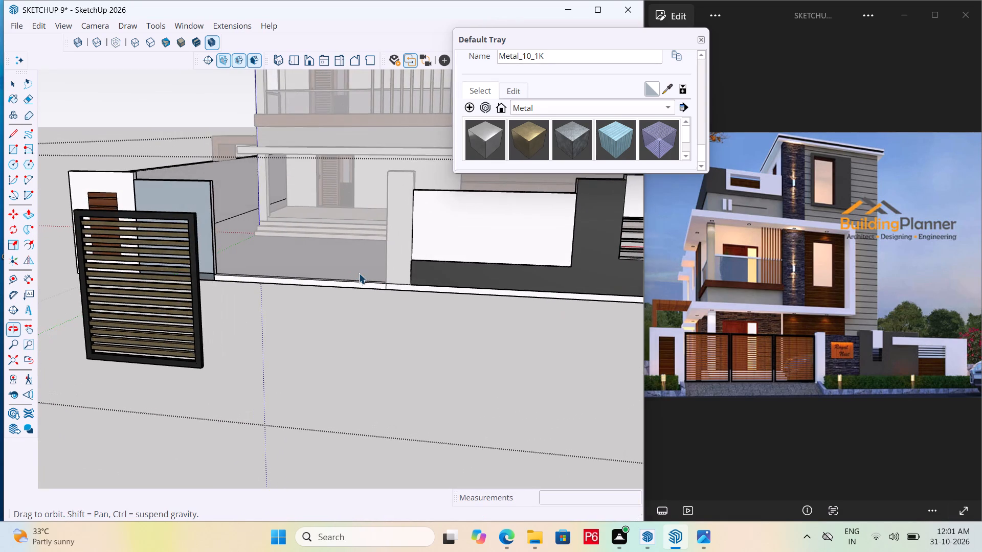
pyautogui.scroll(-5, 410, 261)
pyautogui.moveTo(207, 301); pyautogui.dragTo(155, 311, button='middle')
pyautogui.scroll(4, 155, 311)
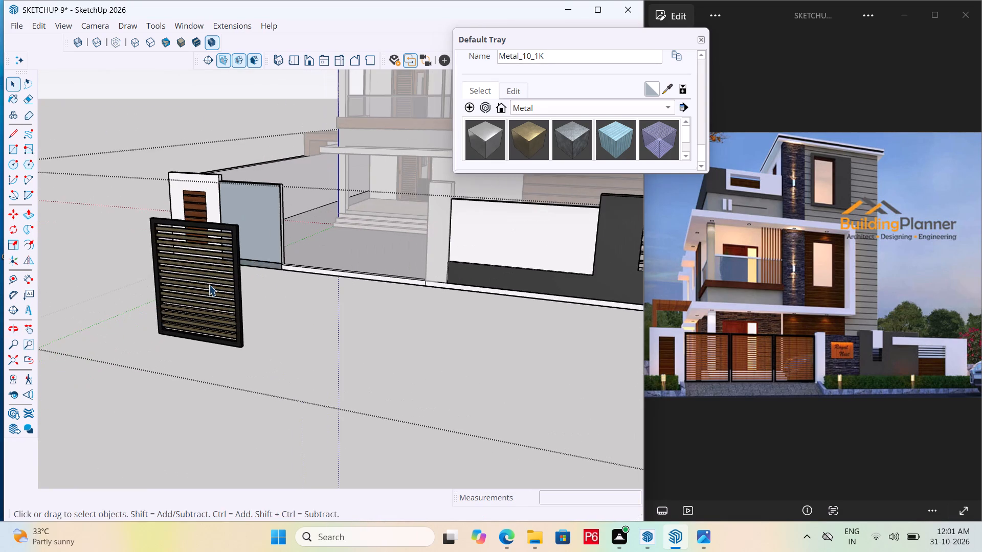
pyautogui.scroll(1, 248, 237)
pyautogui.moveTo(249, 236); pyautogui.dragTo(240, 310, button='middle')
pyautogui.scroll(8, 263, 253)
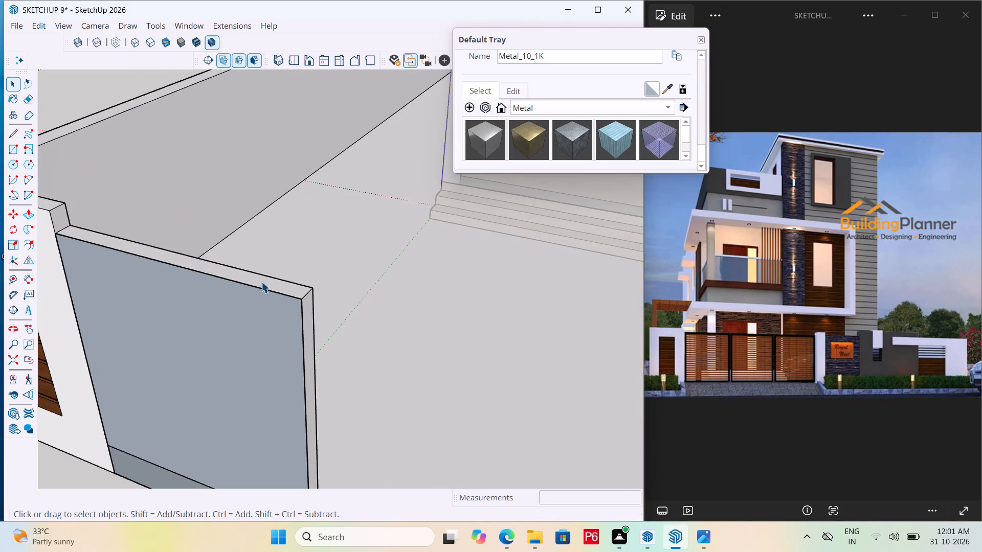
pyautogui.click(263, 278)
pyautogui.press('p')
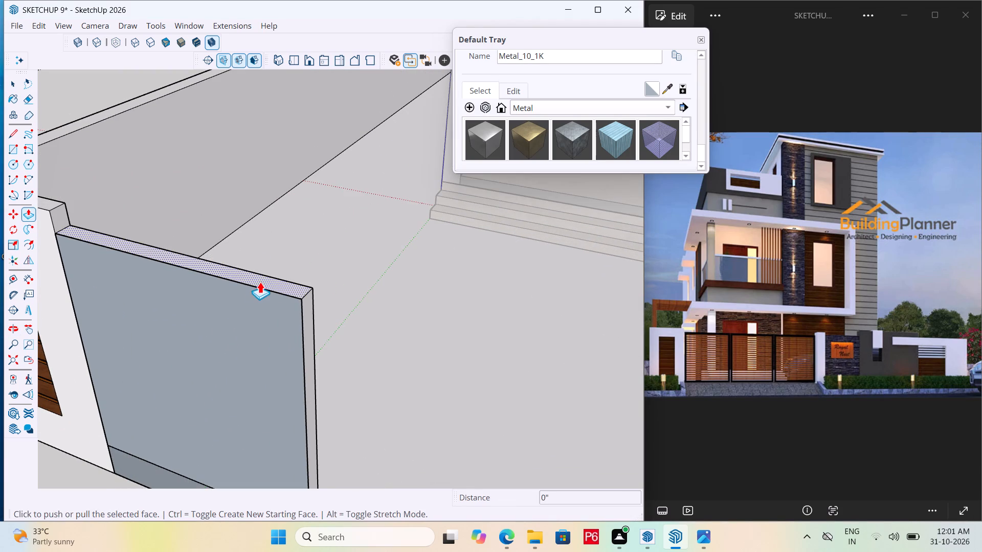
pyautogui.click(263, 280)
pyautogui.scroll(-6, 220, 308)
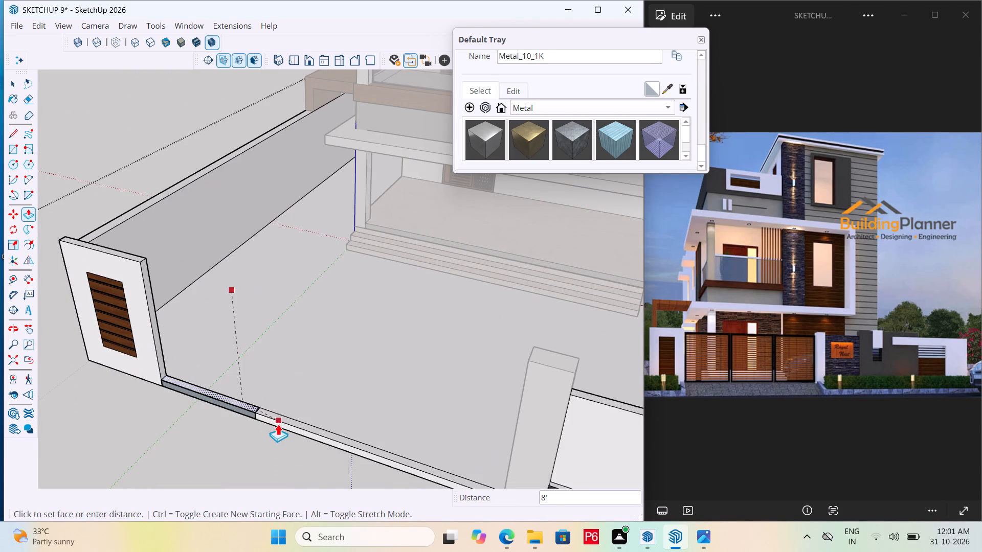
pyautogui.click(280, 419)
# Draw a 7' by 6" rectangle over the front of the blue-grey strip left in the plinth wall.
pyautogui.moveTo(235, 427); pyautogui.dragTo(328, 383, button='middle')
pyautogui.scroll(8, 328, 382)
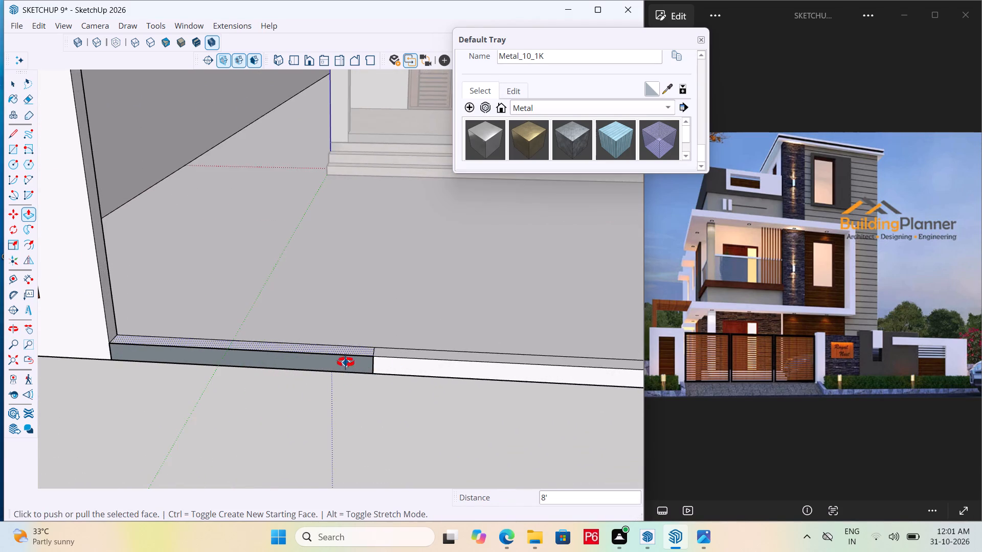
pyautogui.moveTo(346, 363); pyautogui.dragTo(182, 370, button='middle')
pyautogui.press('r')
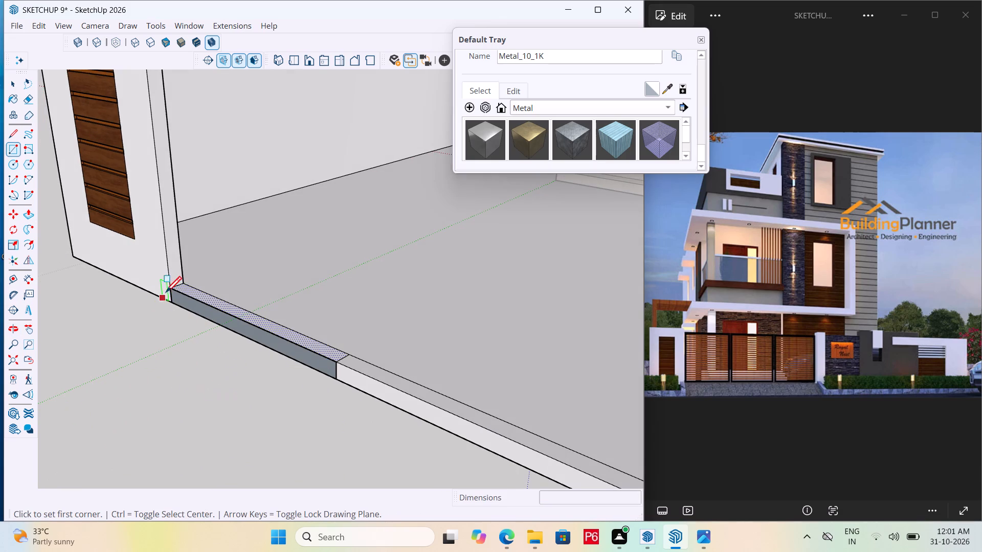
pyautogui.click(169, 291)
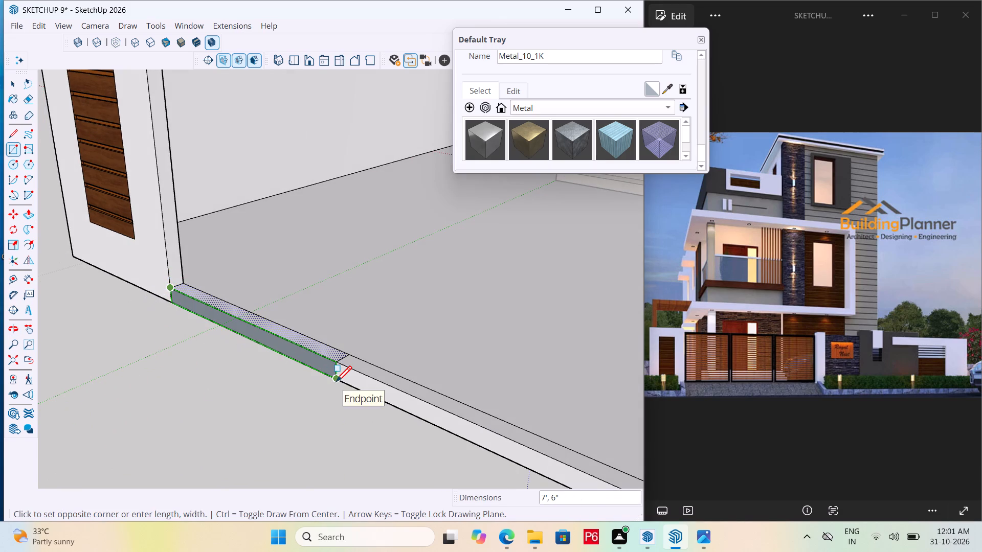
pyautogui.click(336, 383)
# Erase the leftover dividing edges at the strip's end to merge it into the plinth wall.
pyautogui.press('space')
pyautogui.scroll(1, 340, 349)
pyautogui.moveTo(340, 349); pyautogui.dragTo(336, 361, button='middle')
pyautogui.press('r')
pyautogui.press('e')
pyautogui.scroll(5, 344, 376)
pyautogui.moveTo(329, 397); pyautogui.dragTo(340, 410)
pyautogui.moveTo(301, 421); pyautogui.dragTo(325, 426)
pyautogui.scroll(-2, 310, 368)
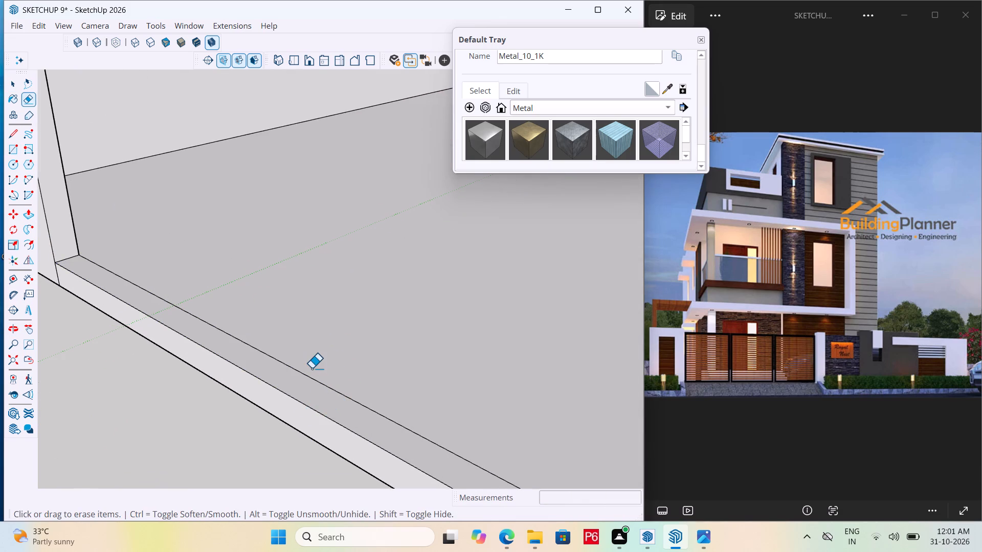
# Save the model after the plinth wall cleanup.
pyautogui.scroll(-3, 311, 369)
pyautogui.hotkey('ctrl', 's')
pyautogui.hotkey('ctrl', 's')
pyautogui.hotkey('ctrl', 's')
pyautogui.hotkey('ctrl', 's')
pyautogui.scroll(-7, 311, 358)
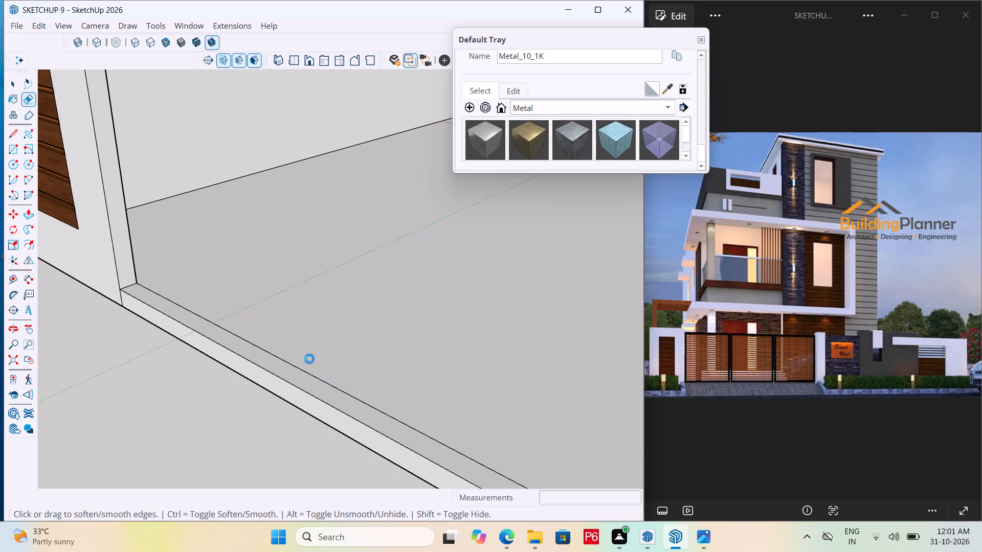
pyautogui.scroll(-6, 309, 359)
pyautogui.press('space')
# Move the slatted gate panel by its lower corner into the wall opening, against the white pillar with the wood inset.
pyautogui.scroll(-11, 254, 282)
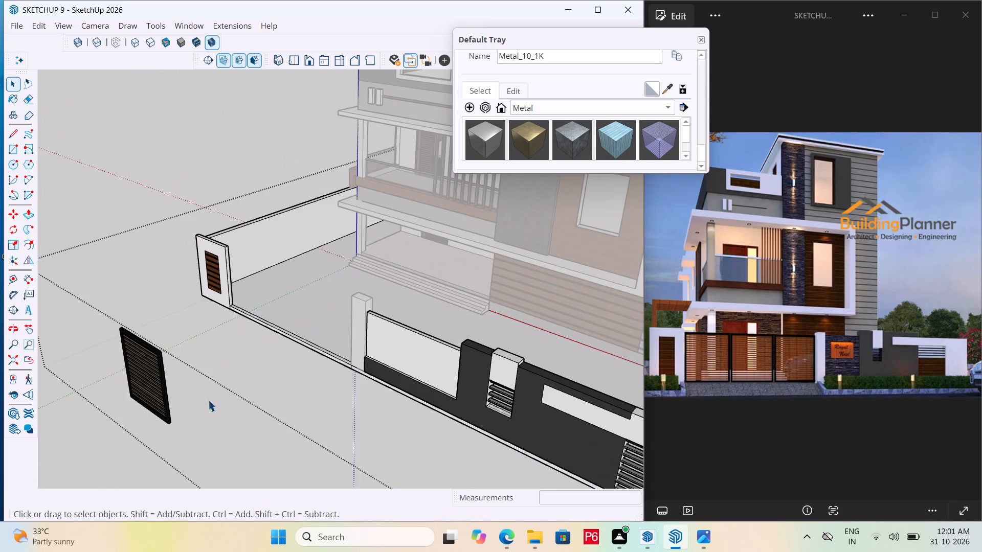
pyautogui.click(211, 395)
pyautogui.click(153, 397)
pyautogui.scroll(2, 83, 398)
pyautogui.moveTo(83, 398); pyautogui.dragTo(394, 387, button='middle')
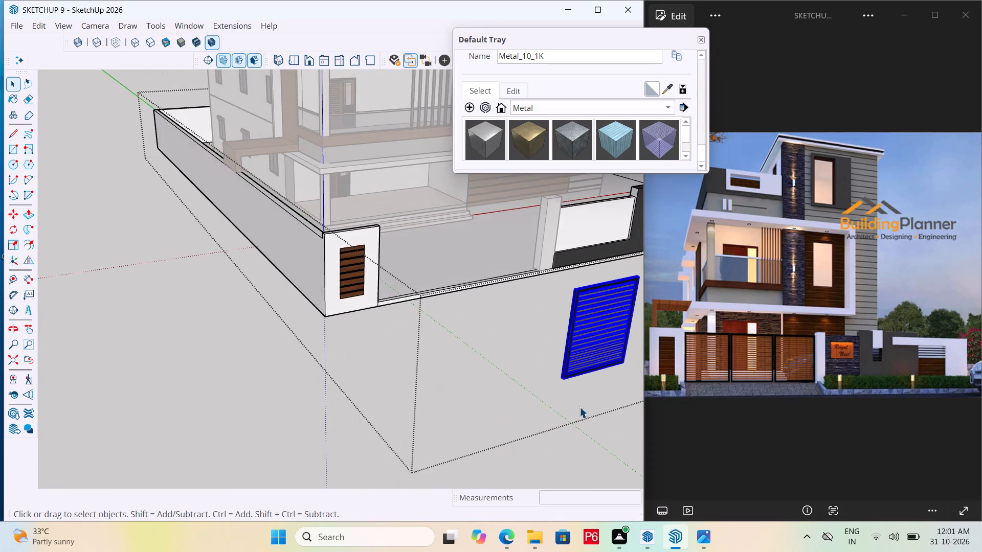
pyautogui.scroll(16, 588, 401)
pyautogui.press('m')
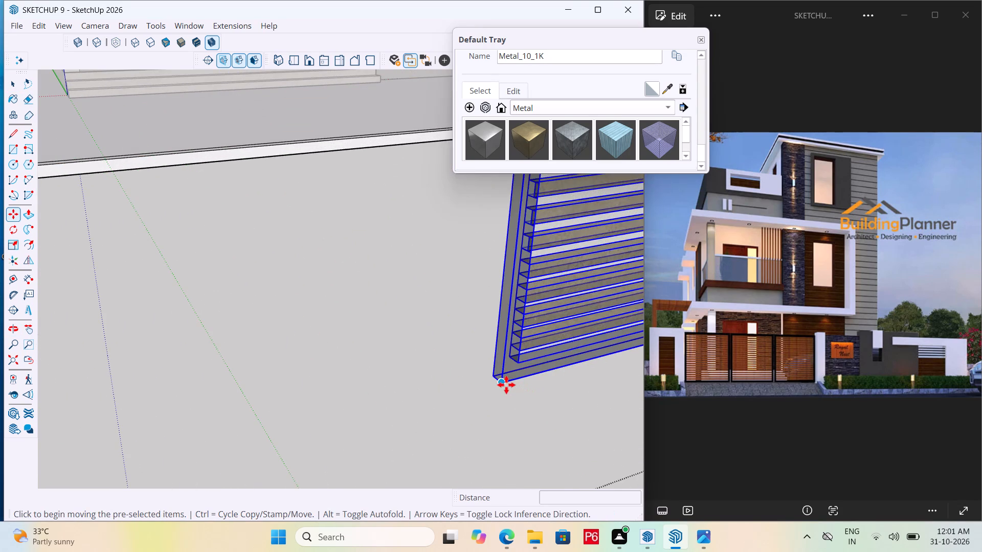
pyautogui.click(506, 385)
pyautogui.scroll(-13, 292, 316)
pyautogui.moveTo(193, 242); pyautogui.dragTo(82, 270, button='middle')
pyautogui.scroll(5, 72, 275)
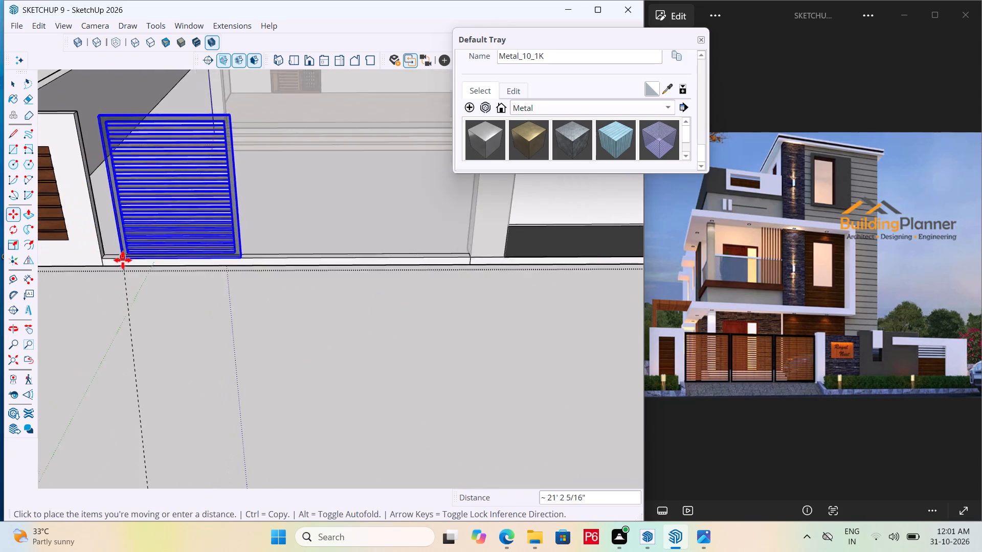
pyautogui.scroll(6, 123, 260)
pyautogui.click(87, 259)
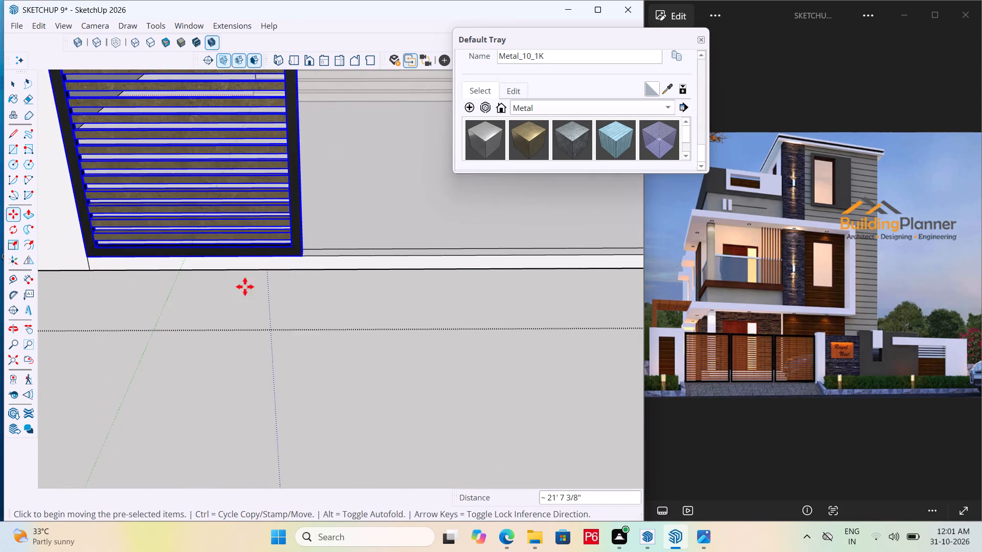
# Save the model with the gate panel placed in the opening.
pyautogui.scroll(-5, 263, 306)
pyautogui.hotkey('ctrl', 's')
pyautogui.hotkey('ctrl', 's')
pyautogui.hotkey('ctrl', 's')
pyautogui.hotkey('ctrl', 's')
pyautogui.hotkey('ctrl', 's')
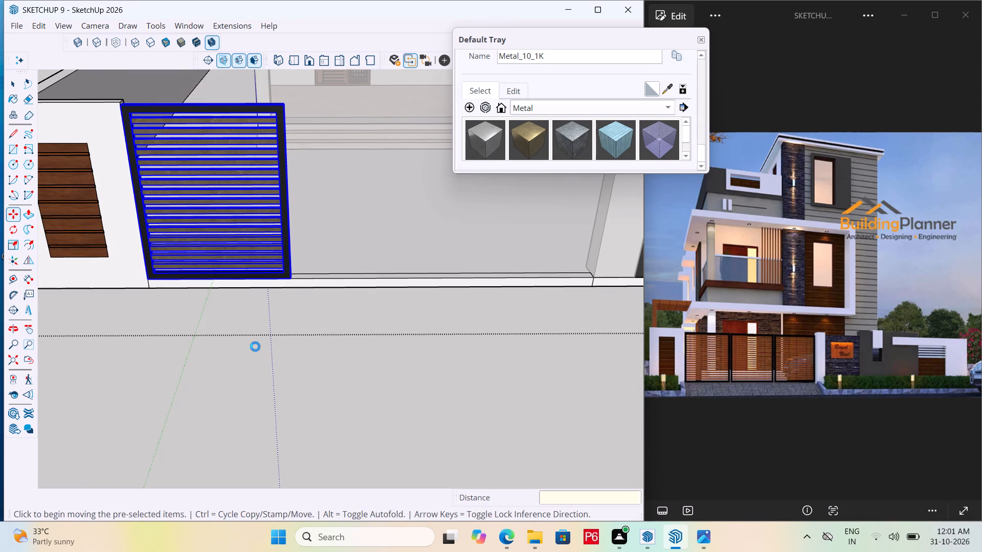
pyautogui.hotkey('ctrl', 's')
# Scale the gate panel's height down slightly, just below the top of the white pillar, and save the model.
pyautogui.scroll(-6, 263, 357)
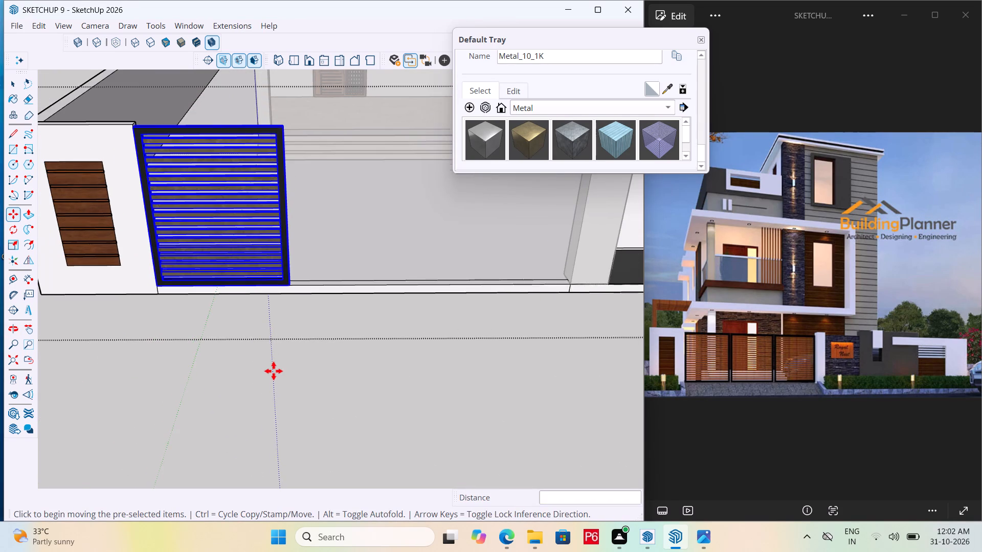
pyautogui.scroll(-2, 274, 371)
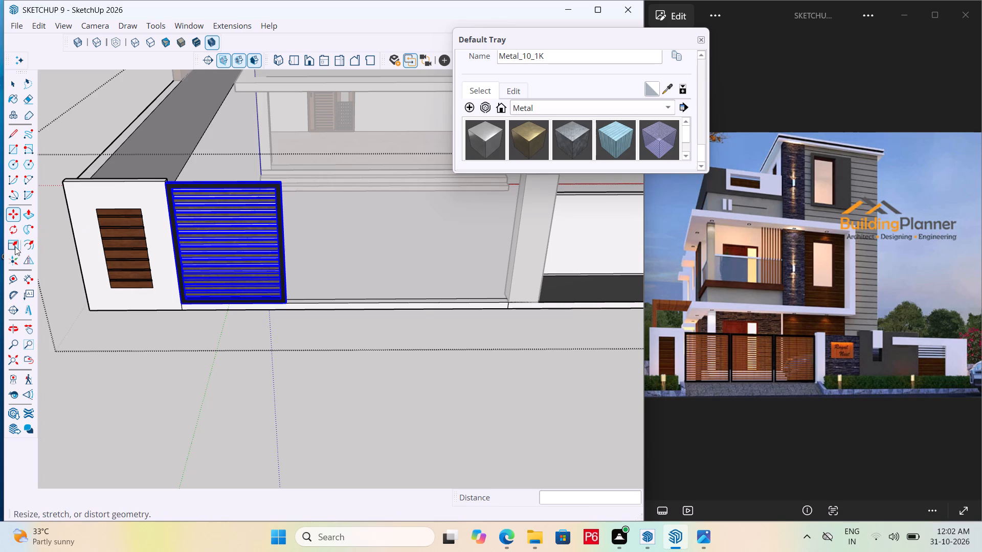
pyautogui.click(15, 242)
pyautogui.scroll(11, 195, 192)
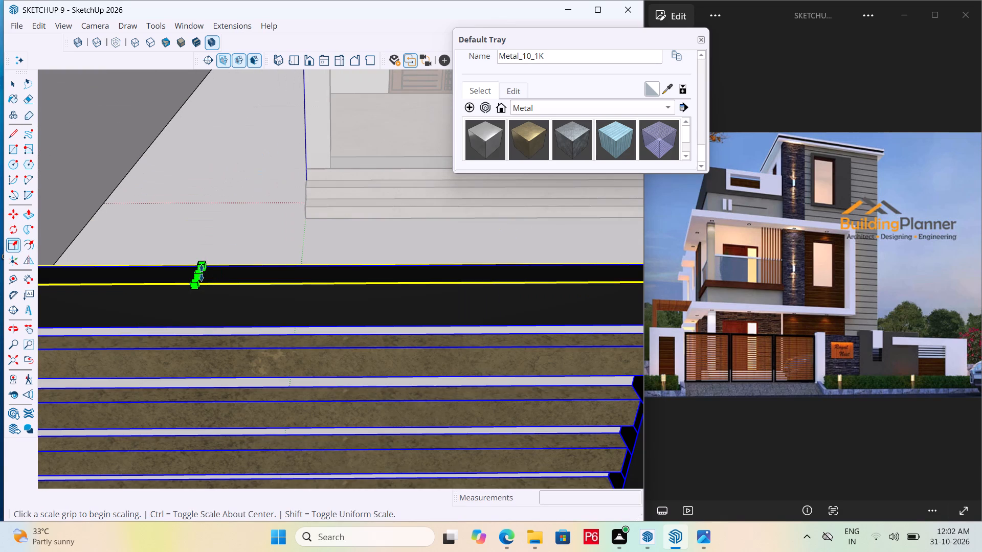
pyautogui.click(202, 273)
pyautogui.click(212, 313)
pyautogui.scroll(-9, 250, 212)
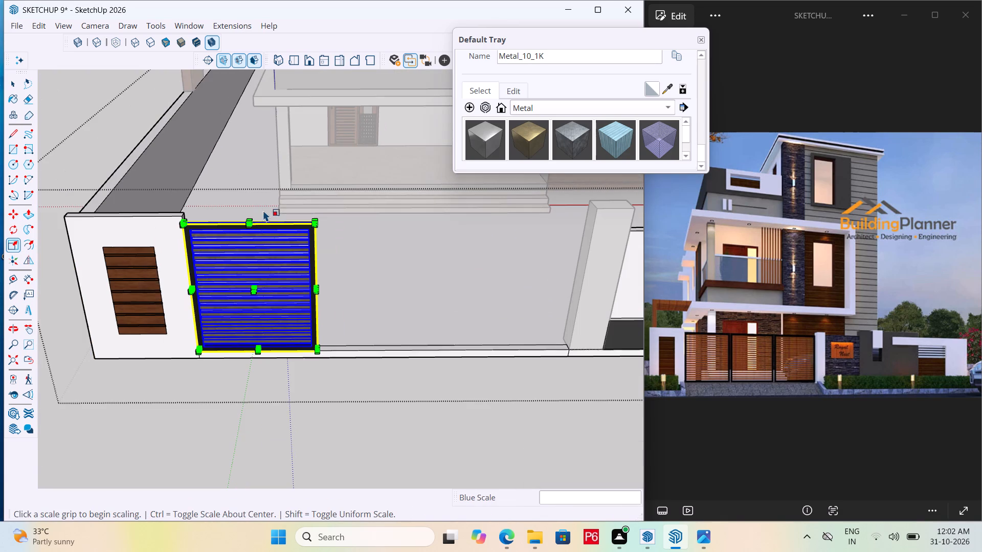
pyautogui.scroll(9, 262, 201)
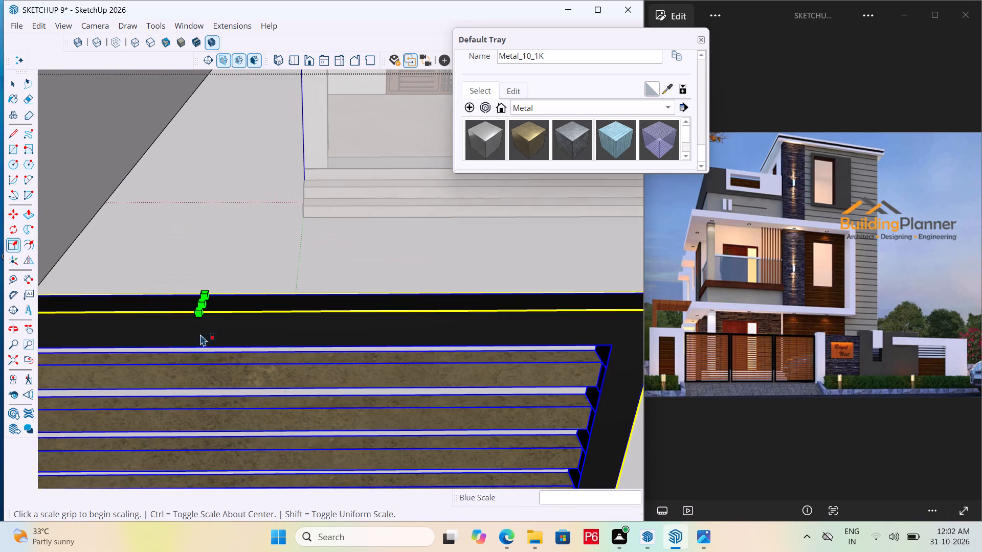
pyautogui.click(161, 370)
pyautogui.moveTo(161, 423); pyautogui.dragTo(161, 414)
pyautogui.scroll(-7, 244, 271)
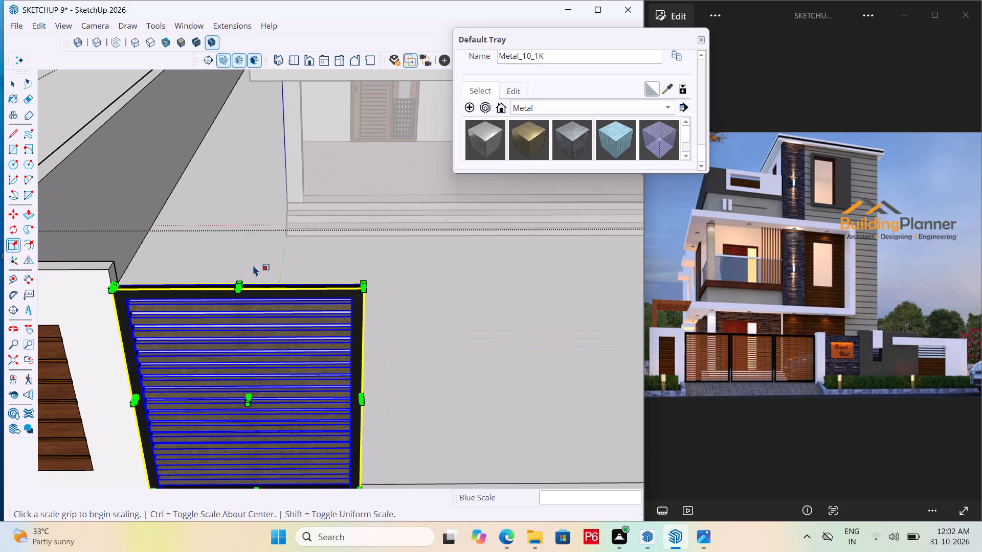
pyautogui.hotkey('ctrl', 's')
pyautogui.hotkey('ctrl', 's')
pyautogui.press('space')
# Delete the short leftover edge on the plinth's front face below the gate panel's outer corner.
pyautogui.scroll(-4, 277, 327)
pyautogui.middleClick(277, 328)
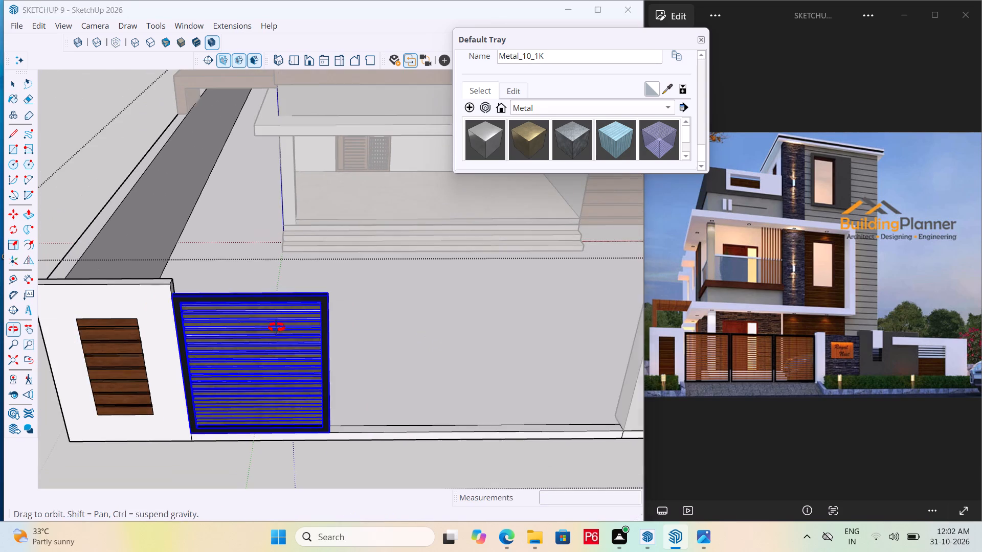
pyautogui.moveTo(275, 334); pyautogui.dragTo(181, 287, button='middle')
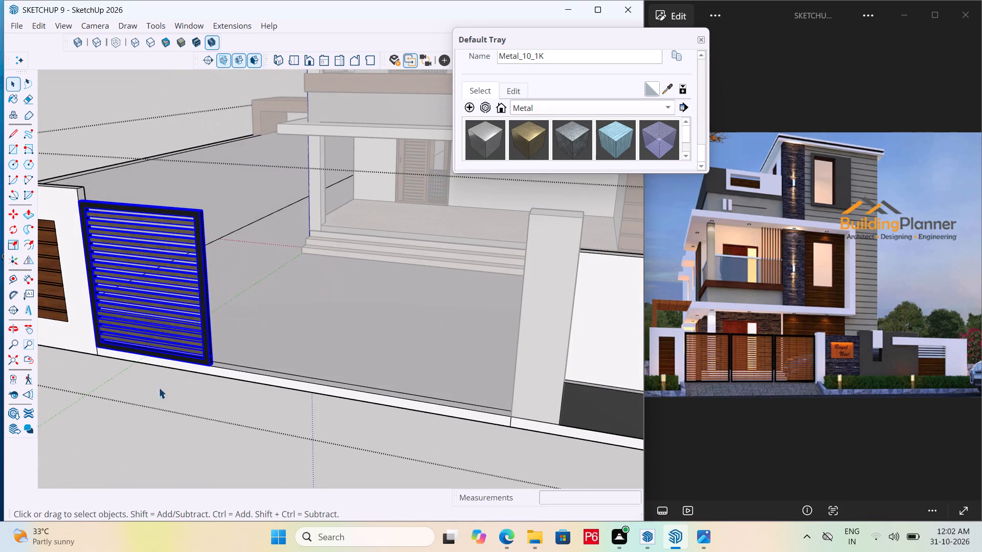
pyautogui.click(151, 400)
pyautogui.scroll(12, 88, 354)
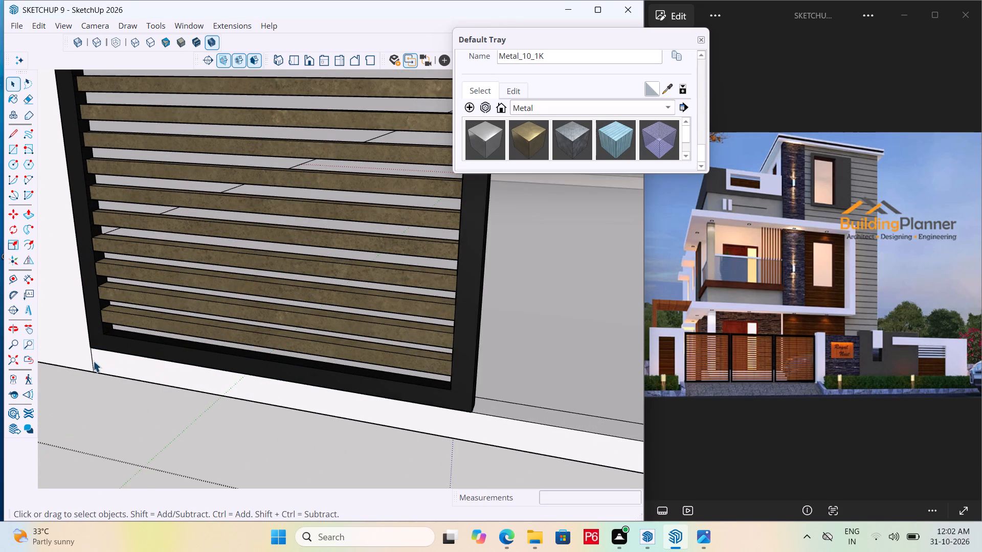
pyautogui.click(93, 361)
pyautogui.press('Delete')
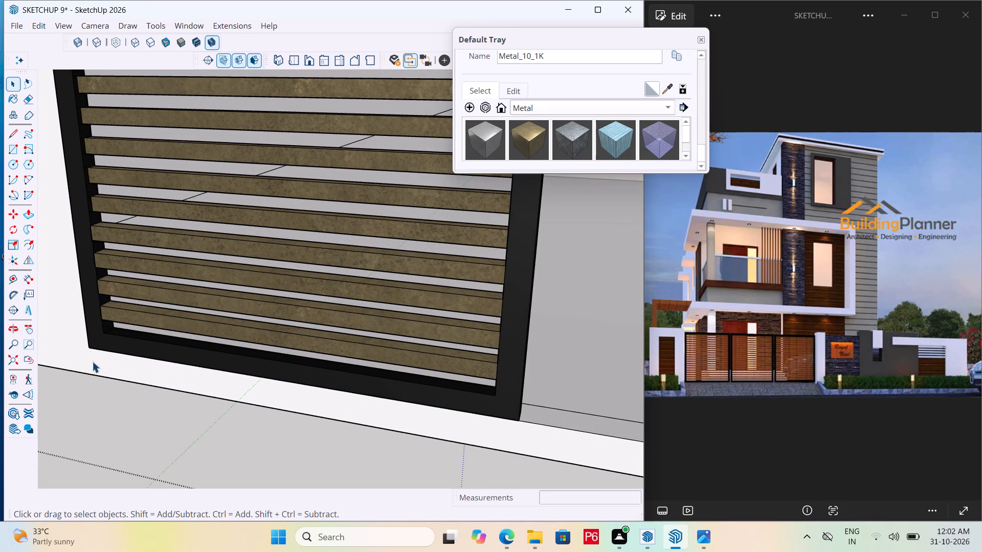
# Copy the gate panel about 7' along the plinth so the second panel sits edge to edge with the first.
pyautogui.scroll(-5, 162, 314)
pyautogui.click(204, 324)
pyautogui.press('m')
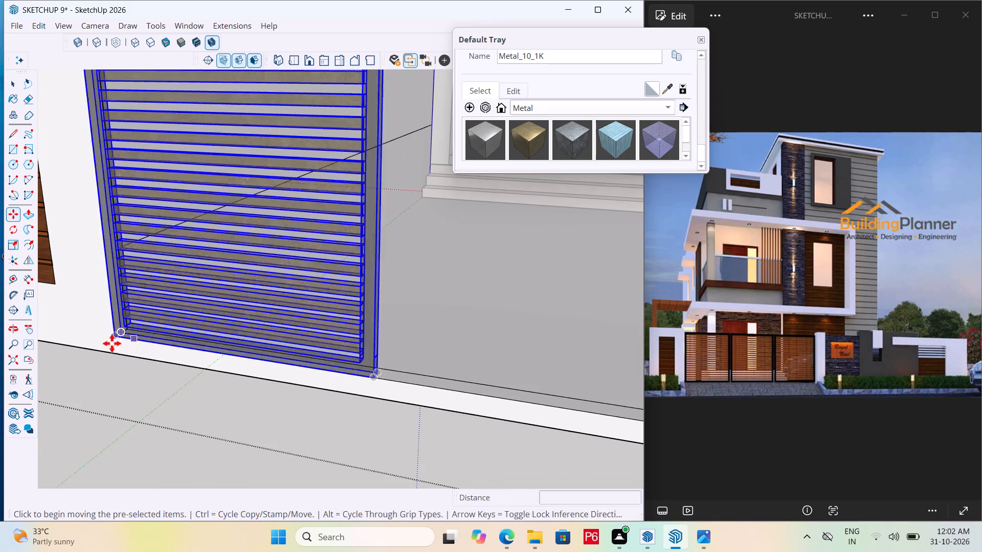
pyautogui.click(114, 334)
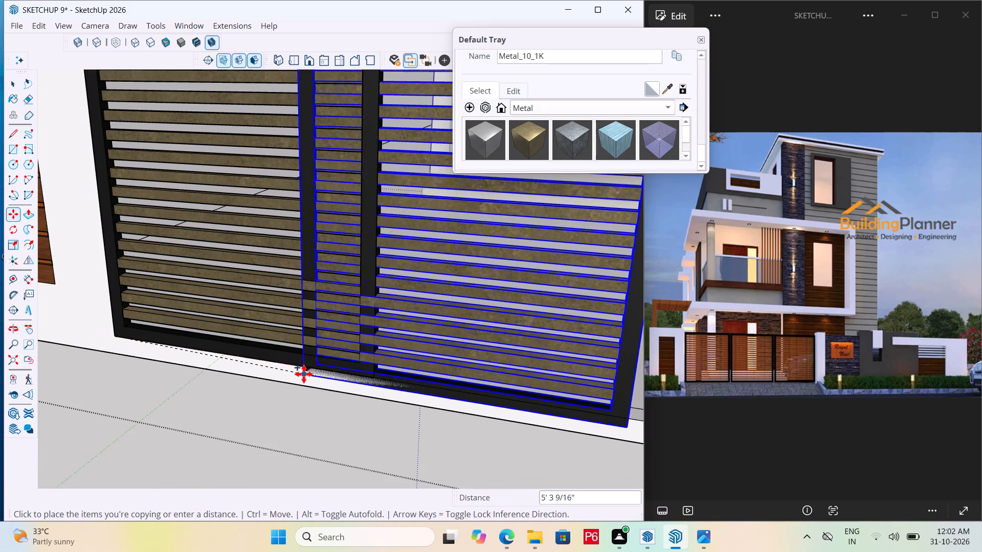
pyautogui.scroll(6, 304, 374)
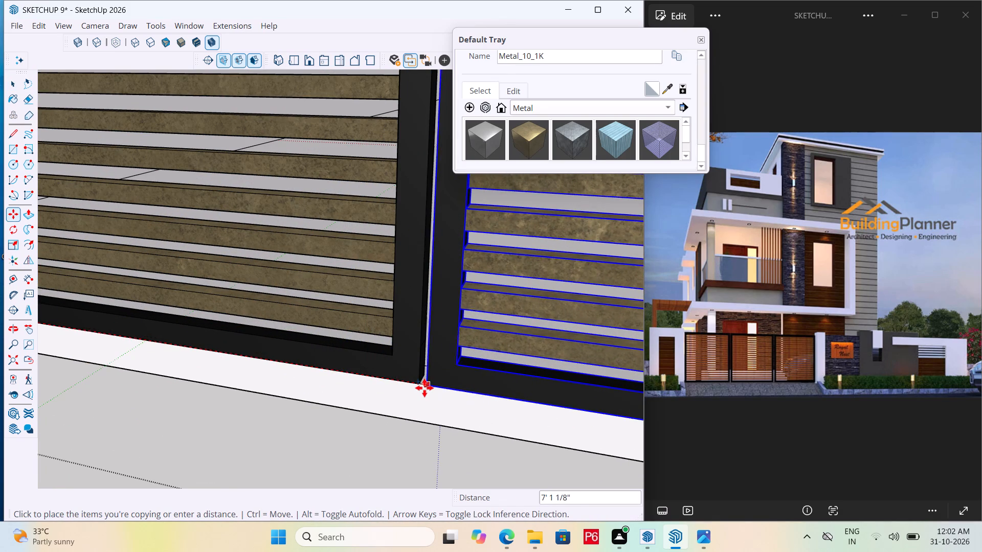
pyautogui.click(425, 388)
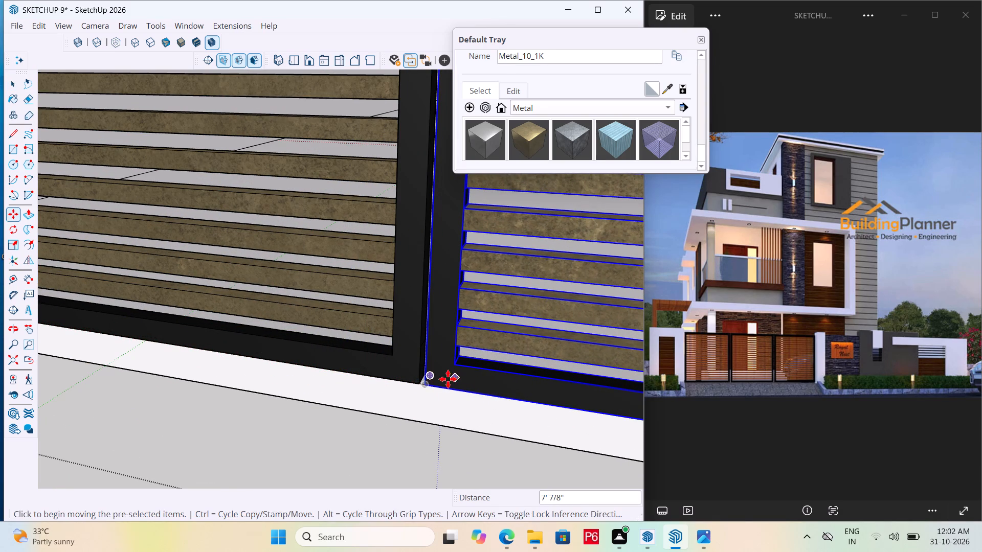
# Copy the second gate panel about 7' along the plinth to add a third panel beside it.
pyautogui.click(428, 385)
pyautogui.scroll(-7, 351, 324)
pyautogui.scroll(-7, 171, 283)
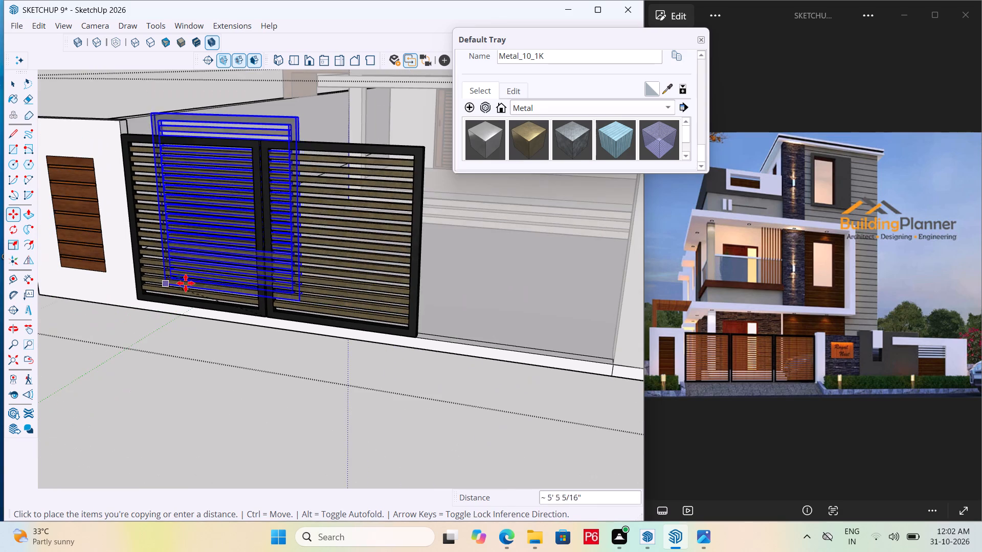
pyautogui.scroll(11, 420, 342)
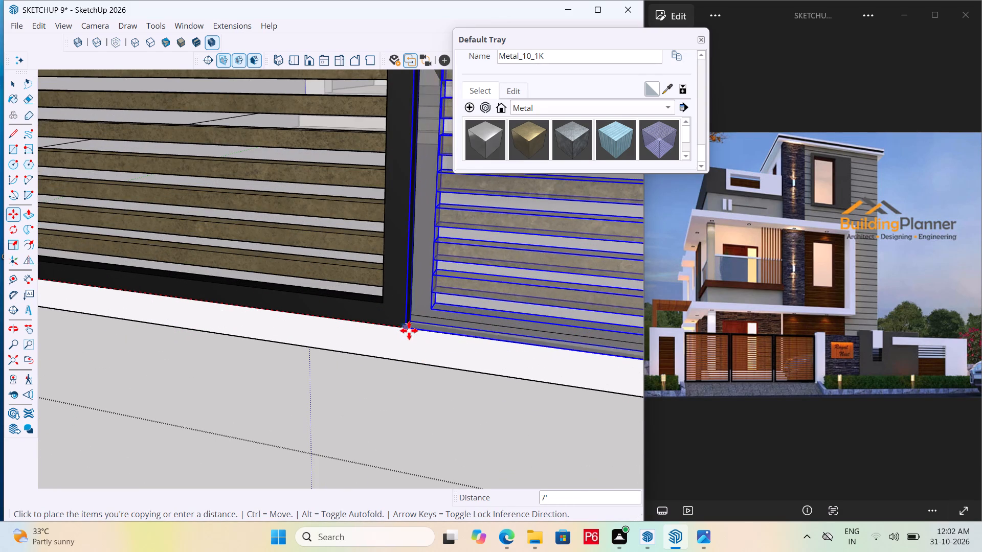
pyautogui.scroll(7, 412, 325)
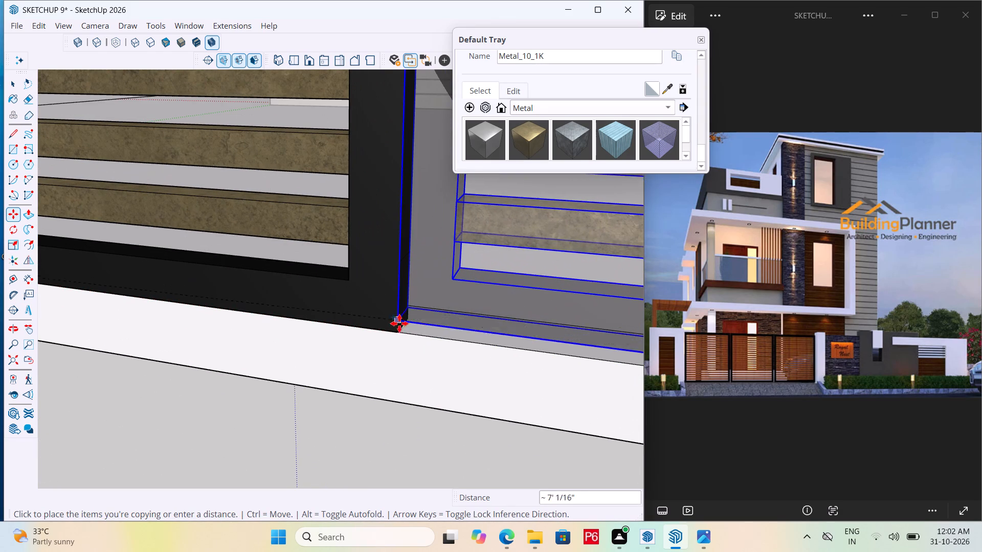
pyautogui.click(400, 332)
# Save the model with the three gate panels in place.
pyautogui.scroll(-7, 448, 341)
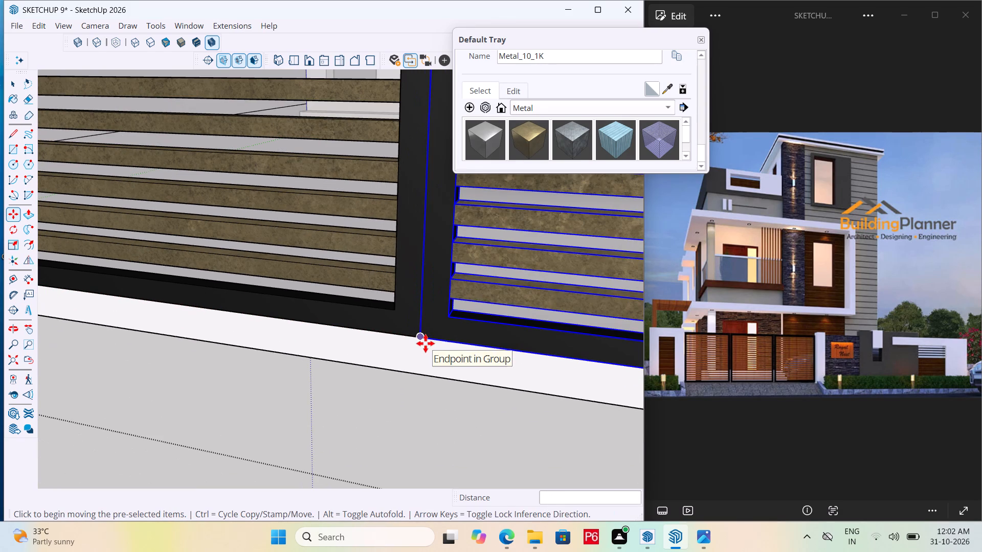
pyautogui.hotkey('ctrl', 's')
pyautogui.hotkey('ctrl', 's')
pyautogui.hotkey('ctrl', 's')
pyautogui.scroll(-7, 376, 347)
pyautogui.press('space')
pyautogui.click(333, 403)
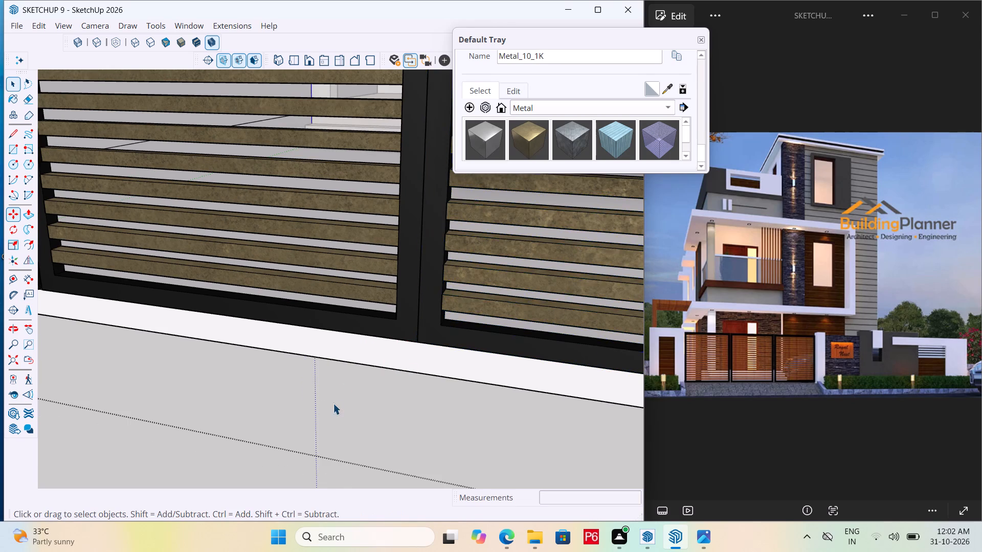
# Scale all three gate panels together along the red axis by about 1.04 to reach the far gate pillar.
pyautogui.scroll(-6, 479, 351)
pyautogui.scroll(-4, 219, 317)
pyautogui.moveTo(235, 331); pyautogui.dragTo(335, 317, button='middle')
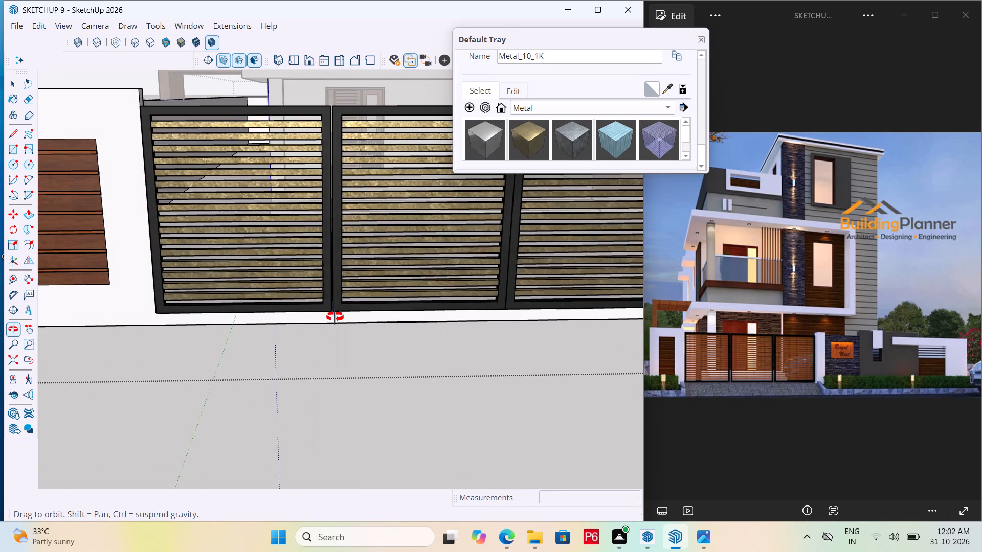
pyautogui.moveTo(335, 317); pyautogui.dragTo(302, 323, button='middle')
pyautogui.scroll(-4, 175, 295)
pyautogui.moveTo(511, 248); pyautogui.dragTo(482, 261, button='middle')
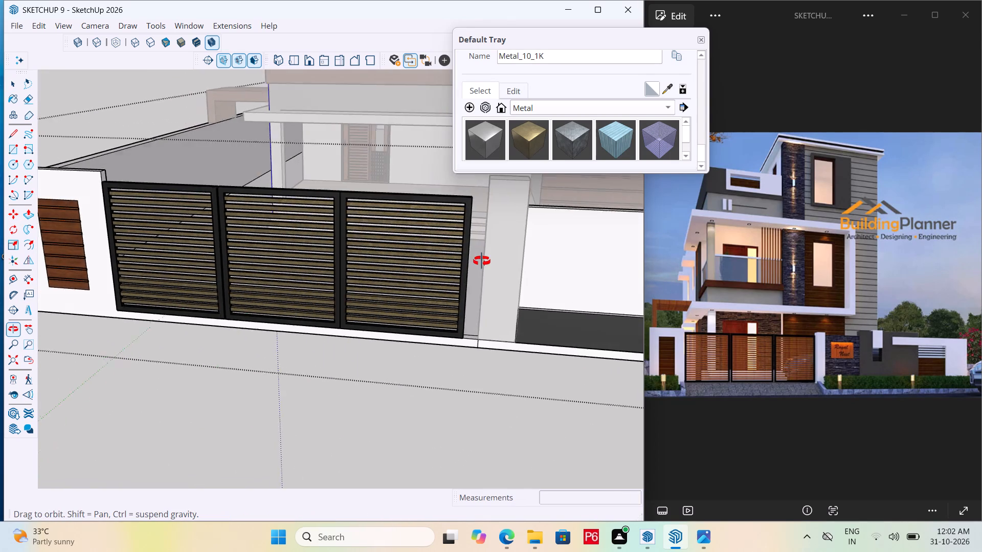
pyautogui.moveTo(482, 261); pyautogui.dragTo(514, 285, button='middle')
pyautogui.scroll(-4, 217, 256)
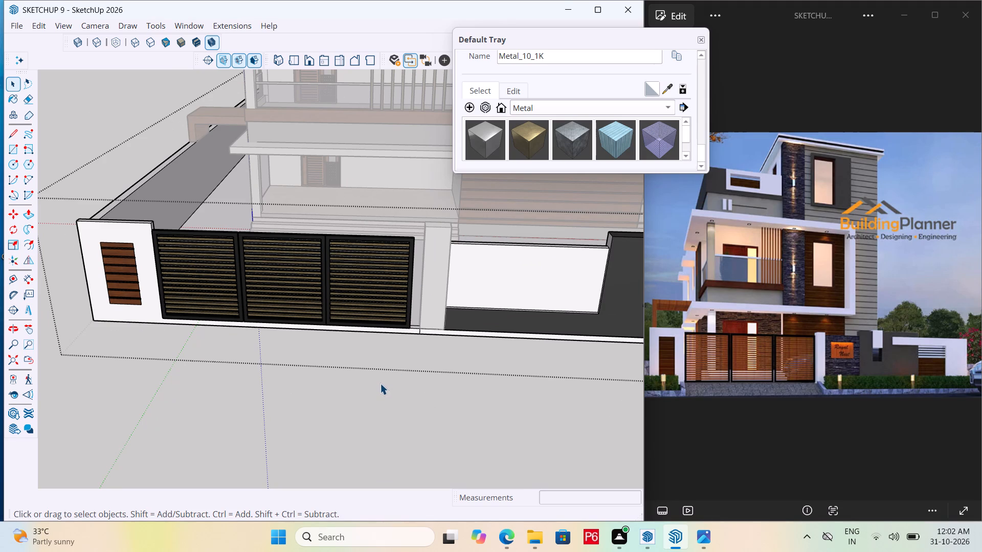
pyautogui.keyDown('ctrl'); pyautogui.click(198, 274); pyautogui.keyUp('ctrl')
pyautogui.keyDown('ctrl'); pyautogui.click(325, 282); pyautogui.keyUp('ctrl')
pyautogui.keyDown('ctrl'); pyautogui.click(279, 276); pyautogui.keyUp('ctrl')
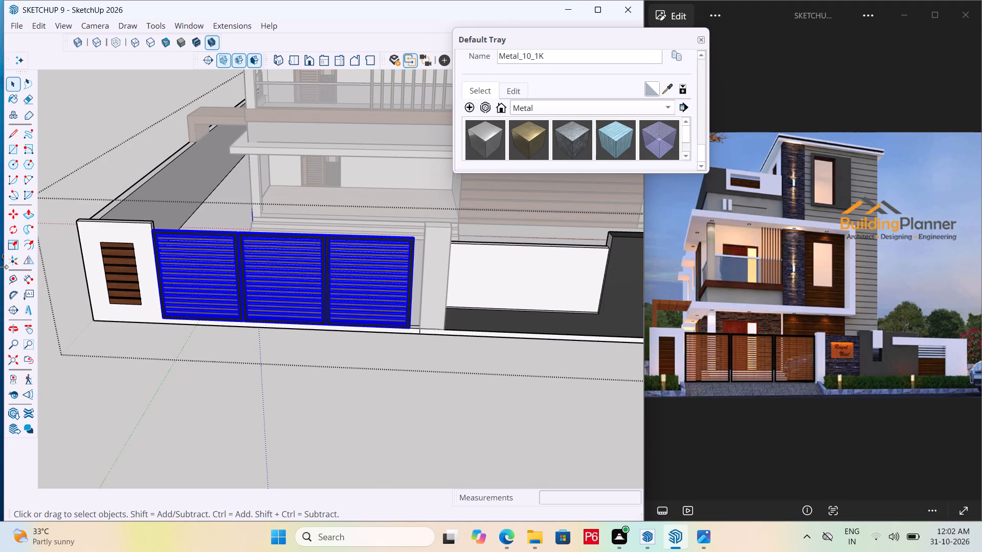
pyautogui.click(15, 243)
pyautogui.scroll(5, 380, 297)
pyautogui.moveTo(450, 284); pyautogui.dragTo(325, 283, button='middle')
pyautogui.scroll(15, 325, 283)
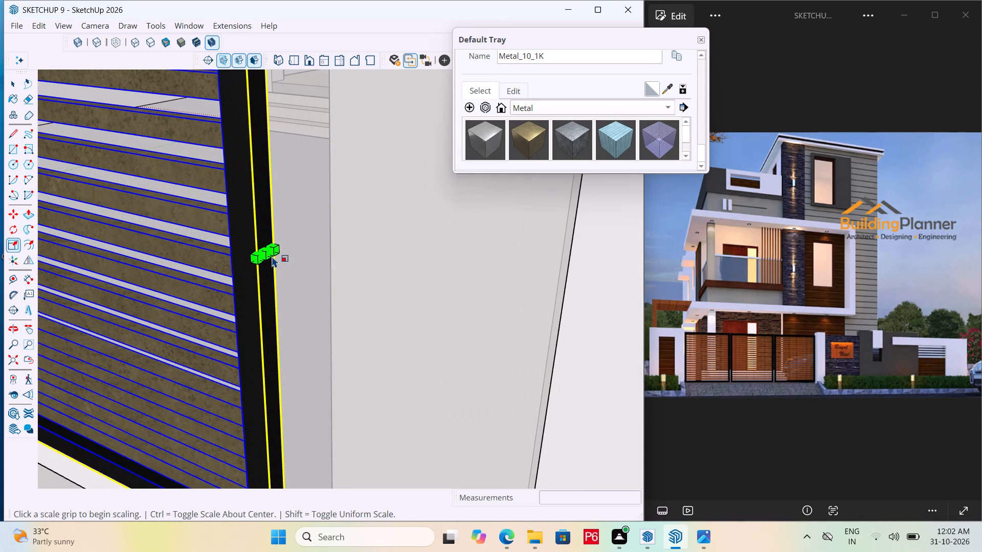
pyautogui.click(267, 256)
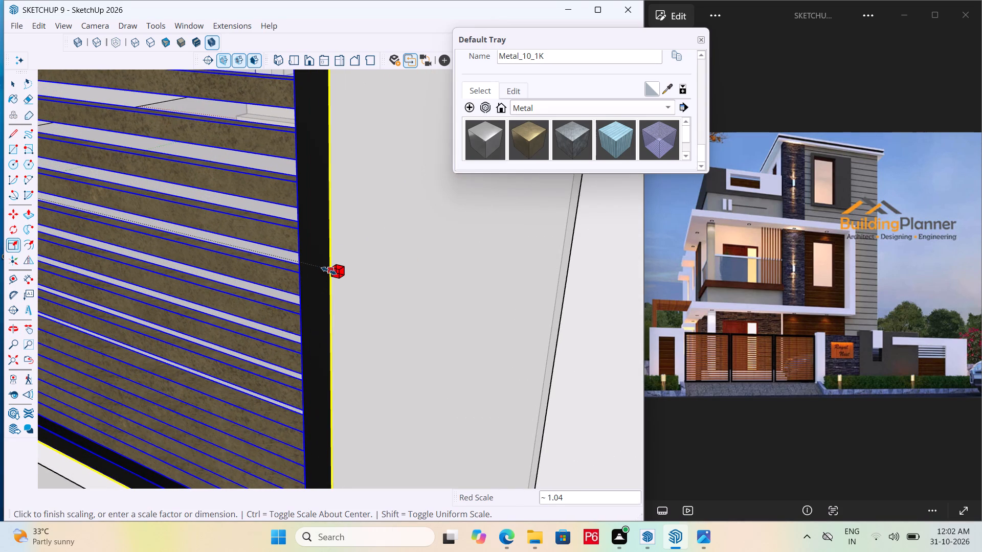
pyautogui.click(331, 274)
pyautogui.scroll(-14, 415, 246)
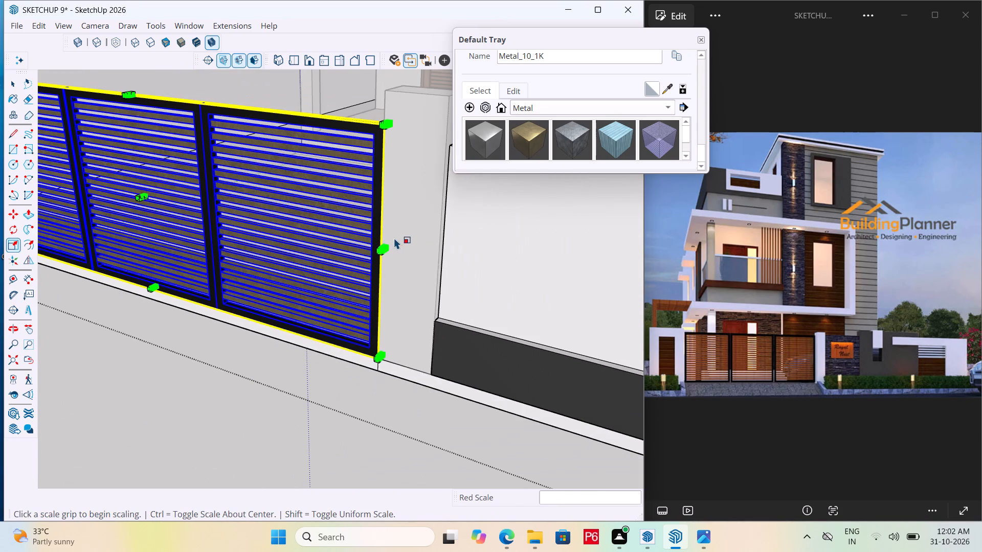
# Save the model with the widened gate and clear the selection.
pyautogui.hotkey('ctrl', 's')
pyautogui.hotkey('ctrl', 's')
pyautogui.hotkey('ctrl', 's')
pyautogui.press('space')
pyautogui.click(236, 415)
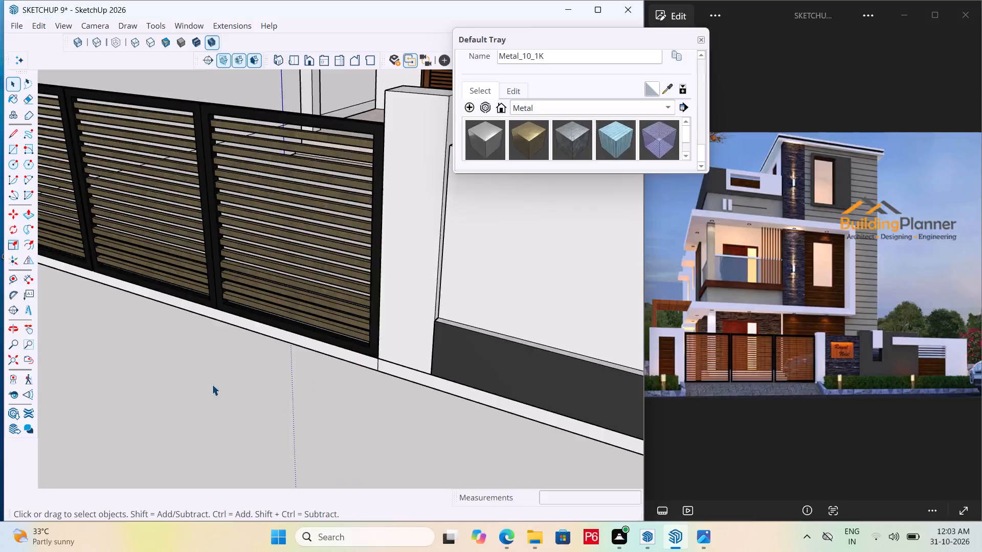
# Review the whole house, boundary wall and gate from the front against the reference image.
pyautogui.press('space')
pyautogui.click(204, 383)
pyautogui.scroll(-14, 322, 243)
pyautogui.scroll(-10, 251, 326)
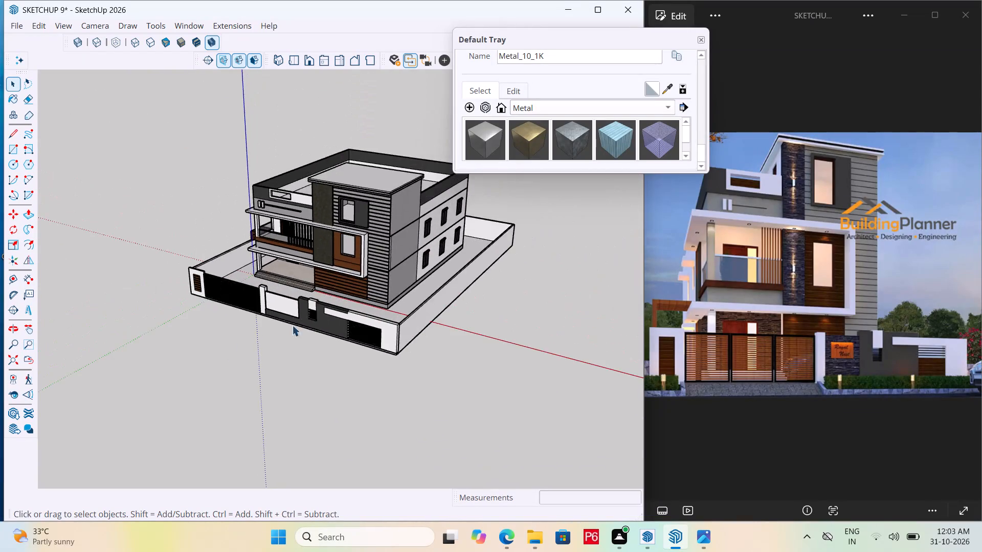
pyautogui.moveTo(305, 324); pyautogui.dragTo(534, 220, button='middle')
pyautogui.moveTo(429, 245); pyautogui.dragTo(423, 288, button='middle')
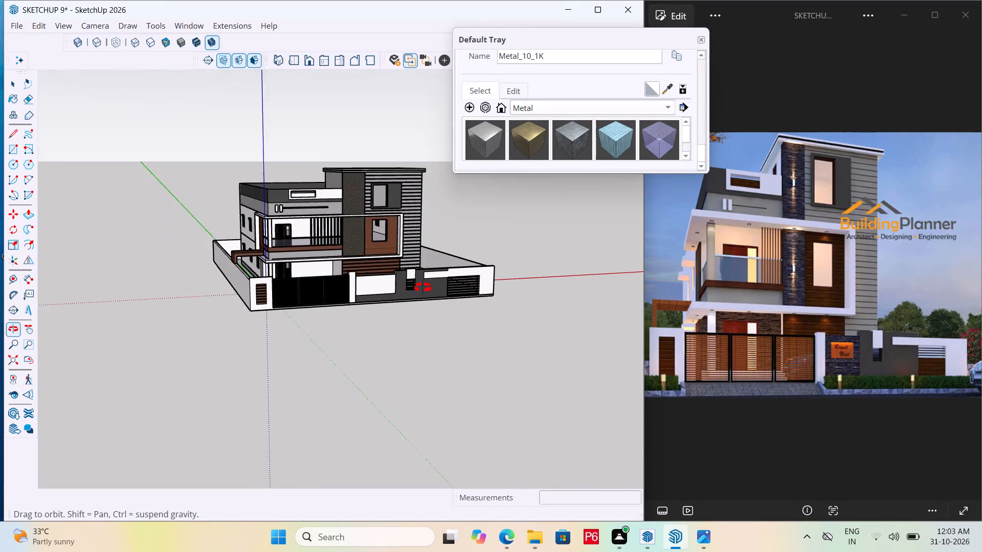
# Examine the gate, the boundary wall and its white front panel from the front and from above against the reference image.
pyautogui.moveTo(423, 288); pyautogui.dragTo(403, 300, button='middle')
pyautogui.scroll(6, 392, 306)
pyautogui.scroll(4, 330, 280)
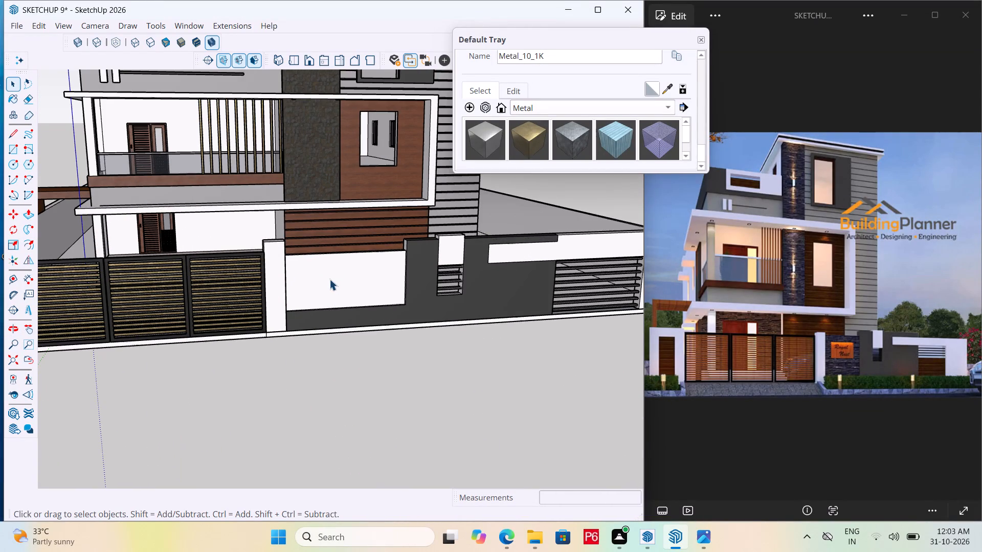
pyautogui.moveTo(314, 277); pyautogui.dragTo(389, 363, button='middle')
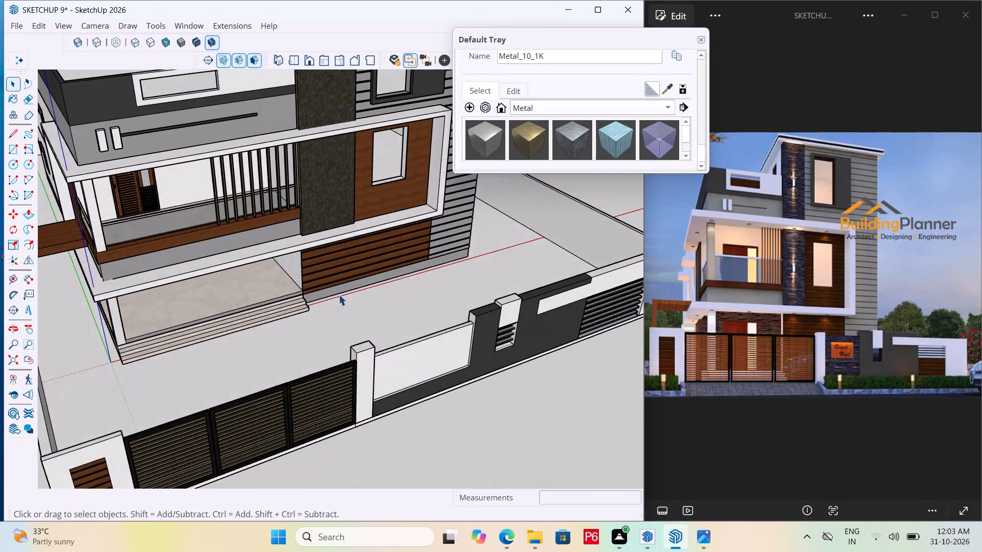
pyautogui.scroll(-7, 338, 289)
pyautogui.scroll(1, 345, 297)
pyautogui.moveTo(345, 297); pyautogui.dragTo(276, 272, button='middle')
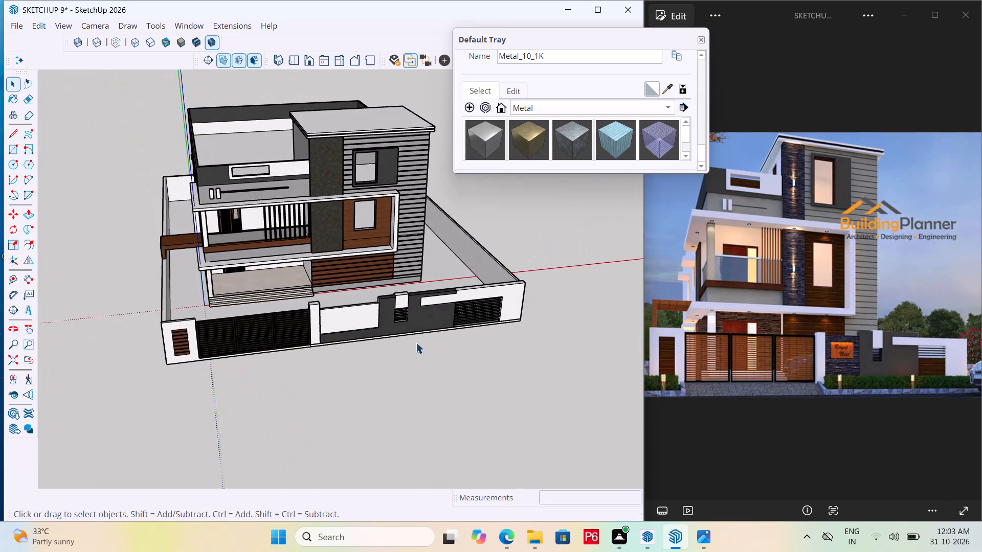
pyautogui.scroll(1, 344, 315)
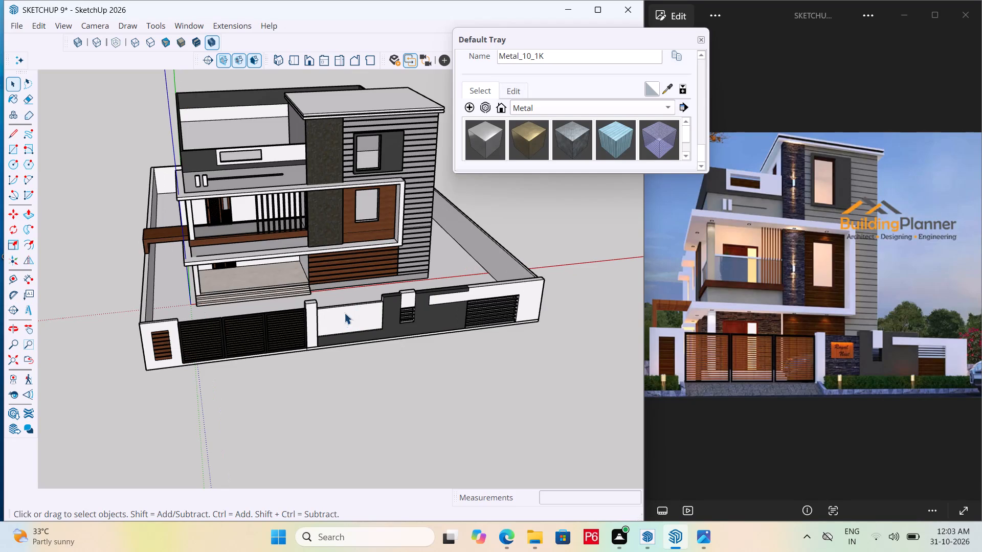
pyautogui.scroll(5, 344, 313)
pyautogui.moveTo(348, 317); pyautogui.dragTo(328, 293, button='middle')
pyautogui.scroll(12, 328, 293)
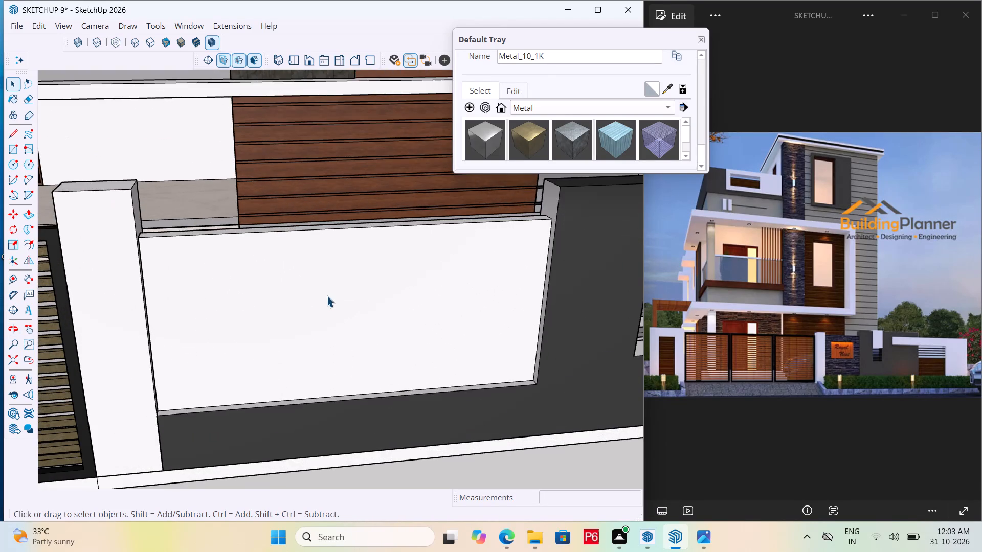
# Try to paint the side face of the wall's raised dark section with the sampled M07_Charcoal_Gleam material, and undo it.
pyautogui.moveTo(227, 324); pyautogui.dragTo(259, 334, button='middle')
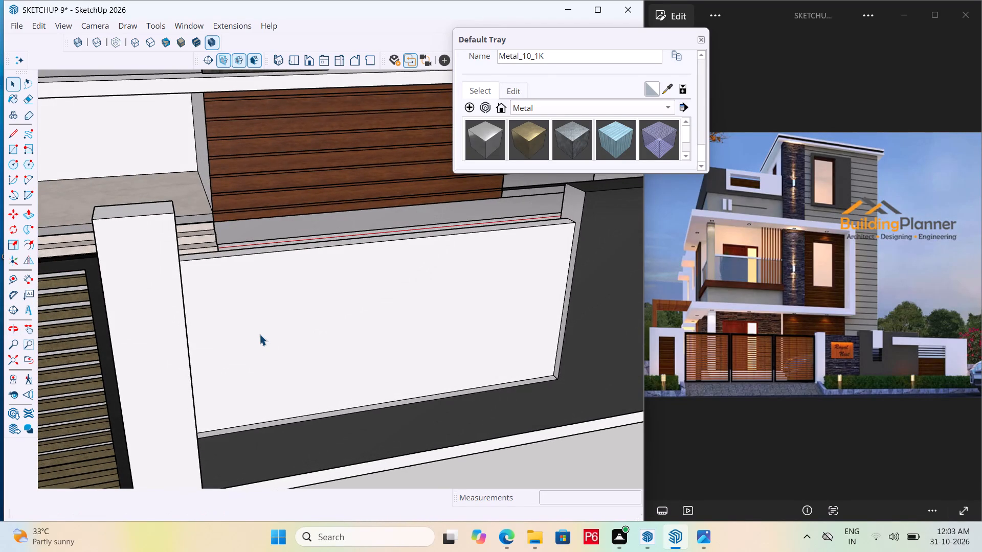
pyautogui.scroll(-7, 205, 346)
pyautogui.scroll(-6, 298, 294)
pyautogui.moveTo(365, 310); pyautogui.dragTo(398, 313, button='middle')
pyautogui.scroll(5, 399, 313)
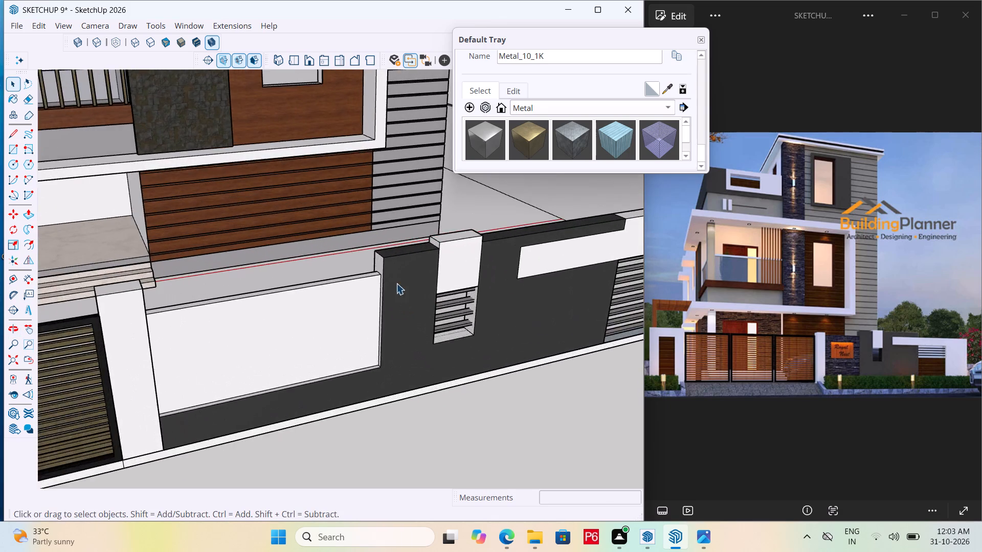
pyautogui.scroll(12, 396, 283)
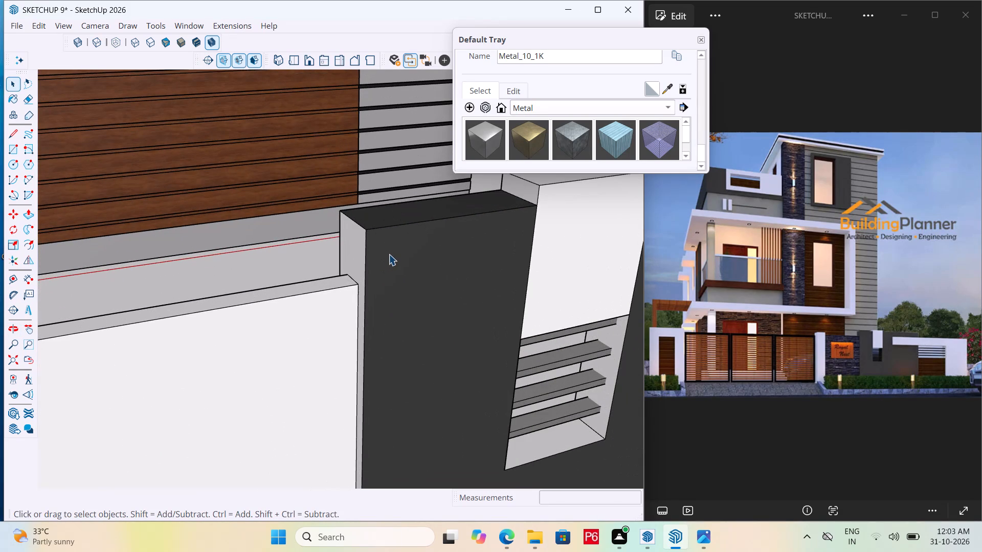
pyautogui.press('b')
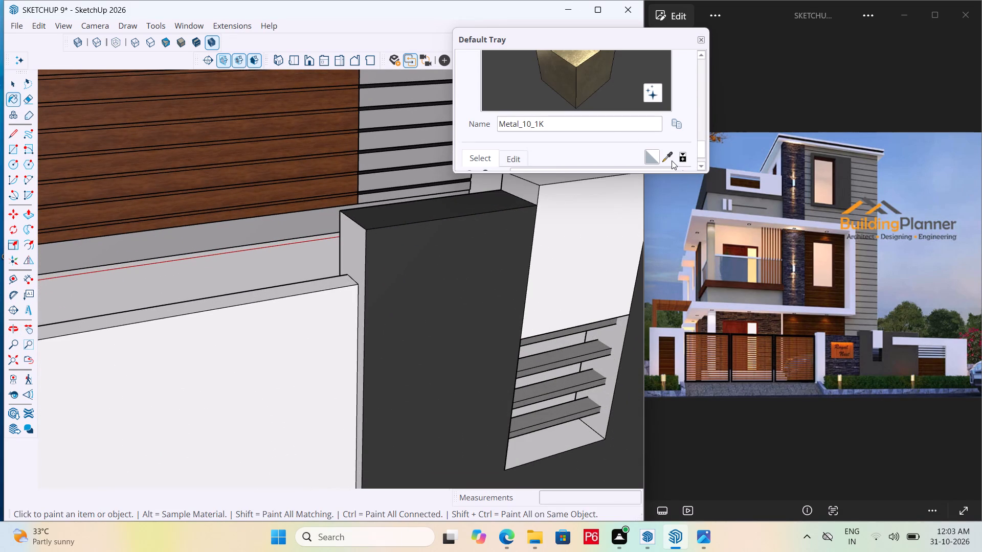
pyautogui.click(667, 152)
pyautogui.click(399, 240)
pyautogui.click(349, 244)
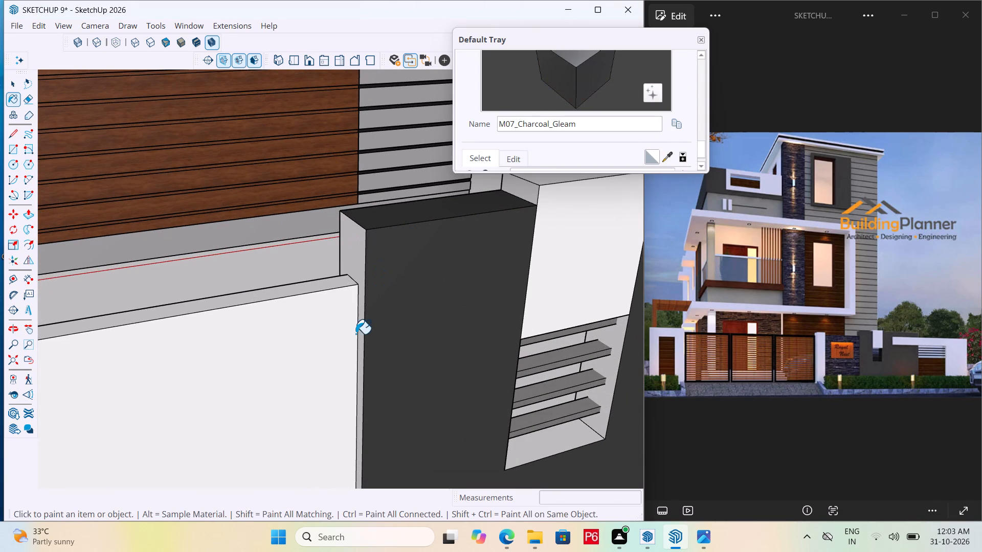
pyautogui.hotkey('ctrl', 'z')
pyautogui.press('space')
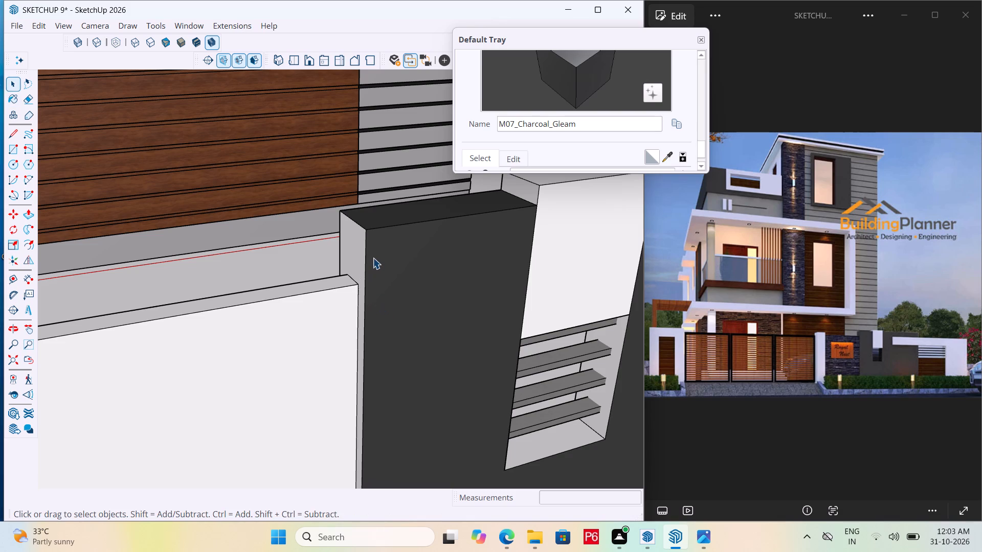
# Open the front wall group and paint the raised section's side face and the white panel's recess edge with M07_Charcoal_Gleam.
pyautogui.tripleClick(373, 258)
pyautogui.click(369, 256)
pyautogui.doubleClick(382, 253)
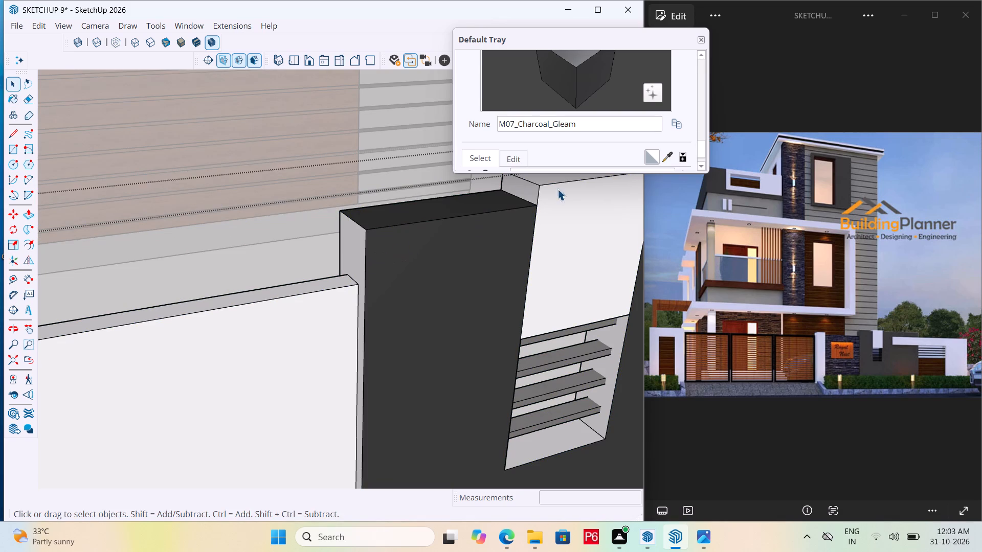
pyautogui.click(668, 152)
pyautogui.click(422, 249)
pyautogui.click(361, 243)
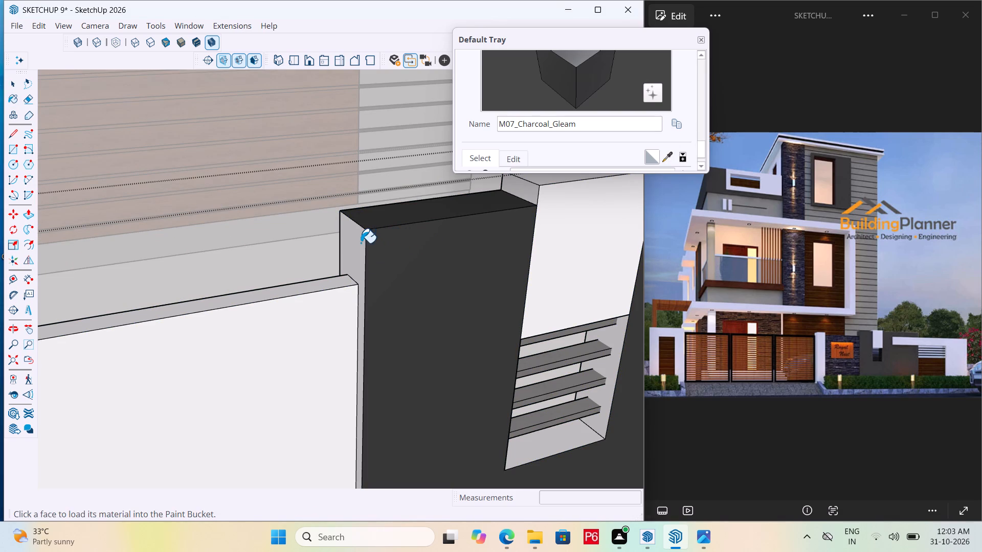
pyautogui.scroll(-6, 318, 309)
pyautogui.scroll(-6, 406, 271)
pyautogui.scroll(12, 340, 398)
pyautogui.moveTo(376, 384); pyautogui.dragTo(442, 446, button='middle')
pyautogui.scroll(2, 441, 436)
pyautogui.click(381, 336)
pyautogui.scroll(-14, 509, 340)
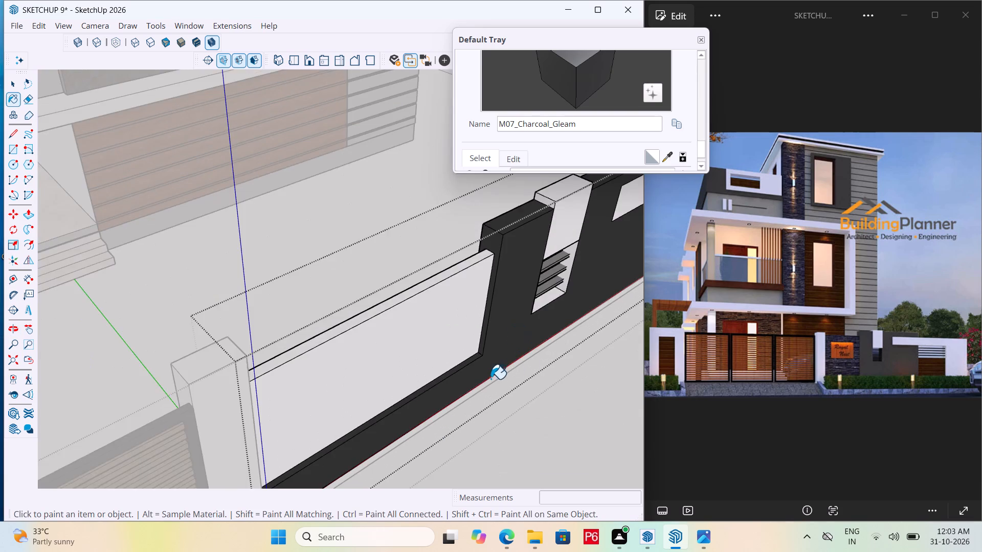
# Paint the inner side face of the small slatted opening with M07_Charcoal_Gleam.
pyautogui.scroll(-6, 494, 383)
pyautogui.moveTo(461, 403); pyautogui.dragTo(0, 428, button='middle')
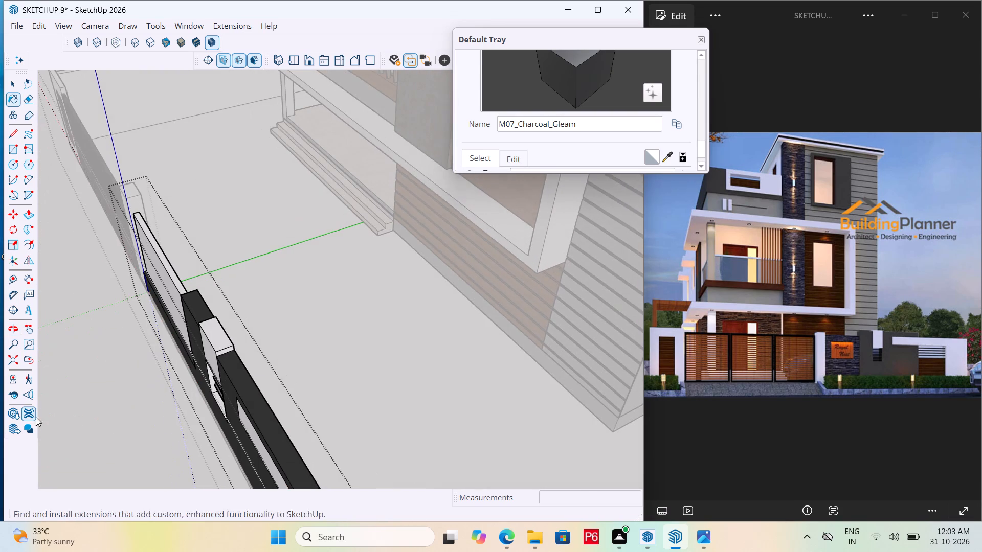
pyautogui.moveTo(377, 387); pyautogui.dragTo(191, 384, button='middle')
pyautogui.moveTo(120, 393); pyautogui.dragTo(500, 305, button='middle')
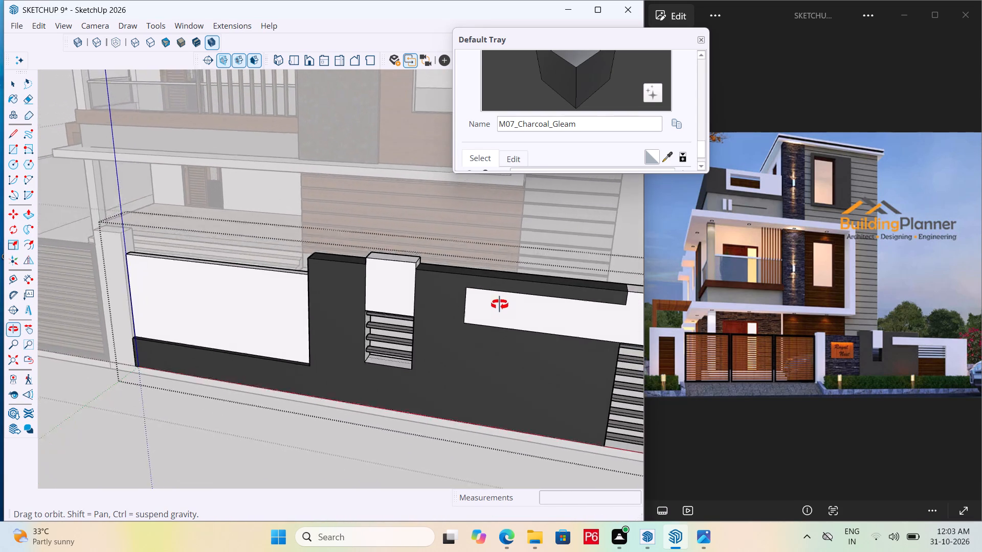
pyautogui.moveTo(500, 305); pyautogui.dragTo(369, 263, button='middle')
pyautogui.scroll(5, 422, 305)
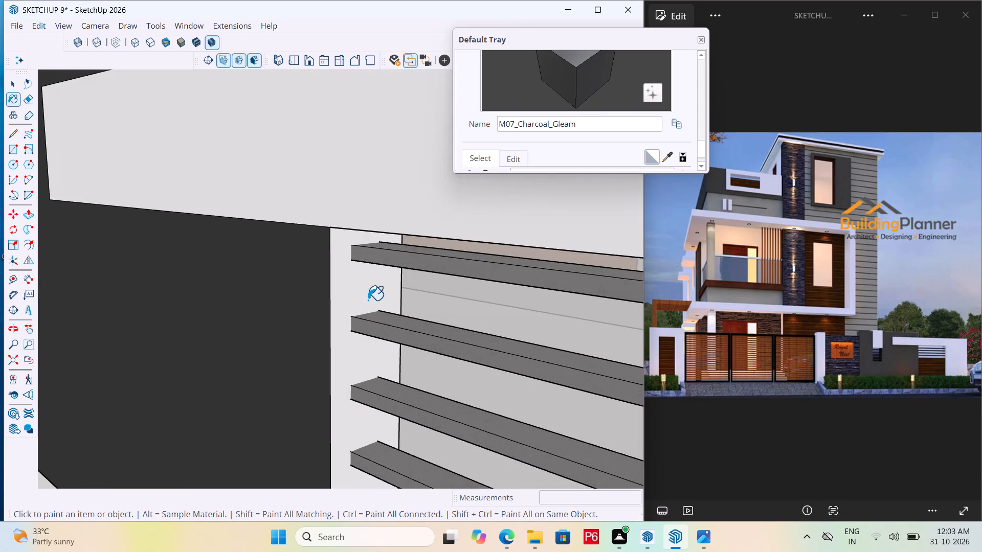
pyautogui.click(364, 294)
pyautogui.scroll(-13, 368, 300)
pyautogui.scroll(-3, 321, 346)
# Save the model with the charcoal side faces painted and leave the Paint Bucket tool.
pyautogui.hotkey('ctrl', 's')
pyautogui.hotkey('ctrl', 's')
pyautogui.hotkey('ctrl', 's')
pyautogui.hotkey('ctrl', 's')
pyautogui.hotkey('ctrl', 's')
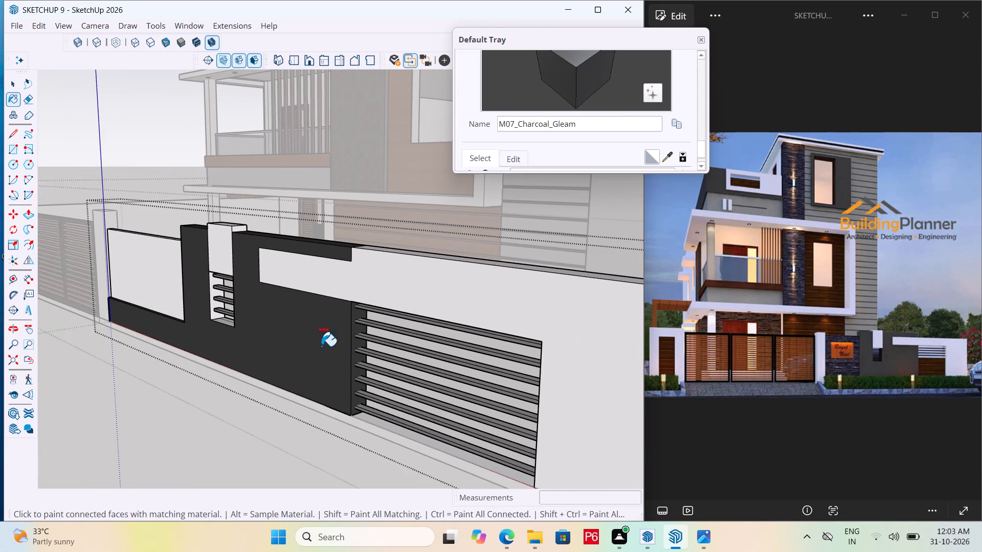
pyautogui.hotkey('ctrl', 's')
pyautogui.hotkey('ctrl', 's')
pyautogui.hotkey('ctrl', 's')
pyautogui.hotkey('ctrl', 's')
pyautogui.hotkey('ctrl', 's')
pyautogui.press('space')
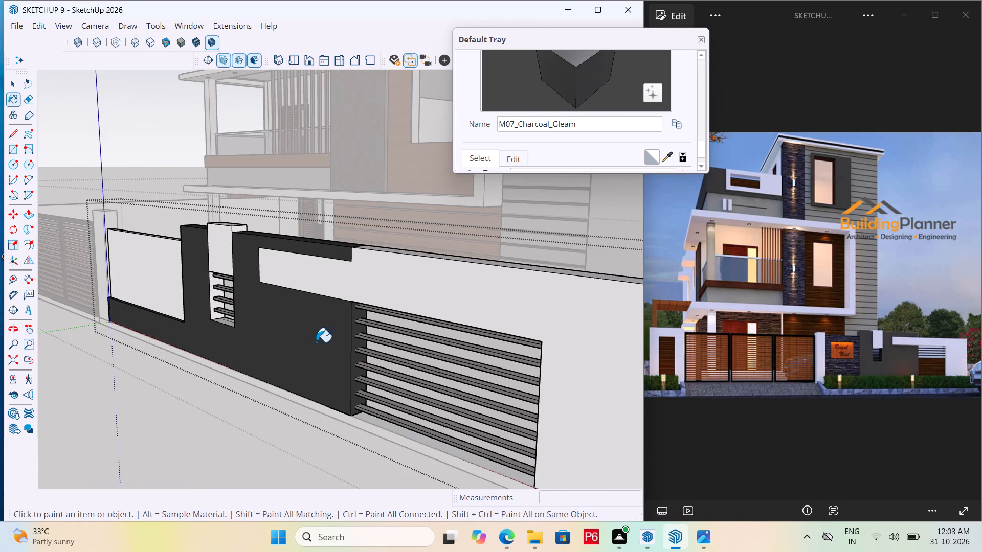
pyautogui.scroll(-7, 302, 335)
pyautogui.press('space')
# Paint the front face of the white panel beside the gate pillar with Plaster_06_1K from the Plaster materials.
pyautogui.scroll(-4, 234, 340)
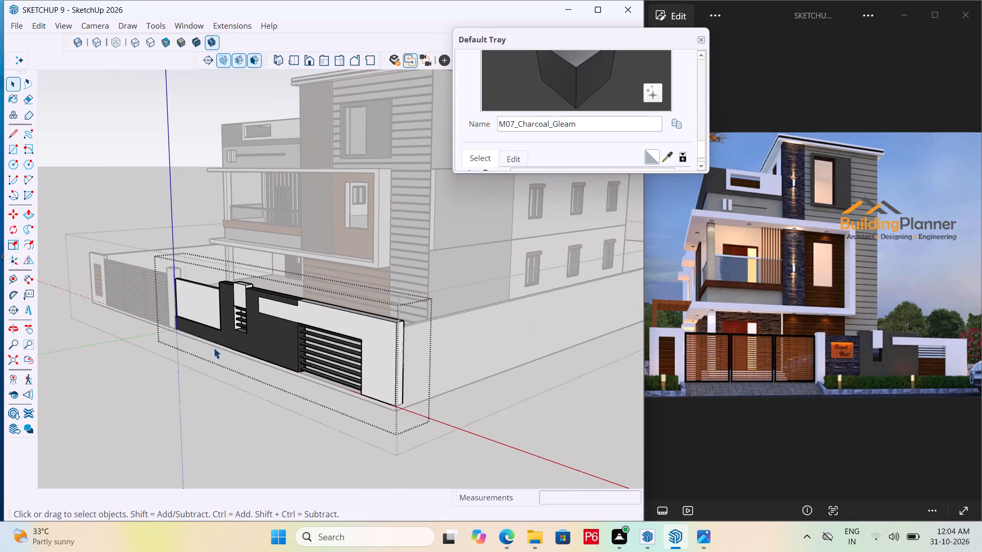
pyautogui.moveTo(213, 349); pyautogui.dragTo(394, 343, button='middle')
pyautogui.scroll(6, 369, 278)
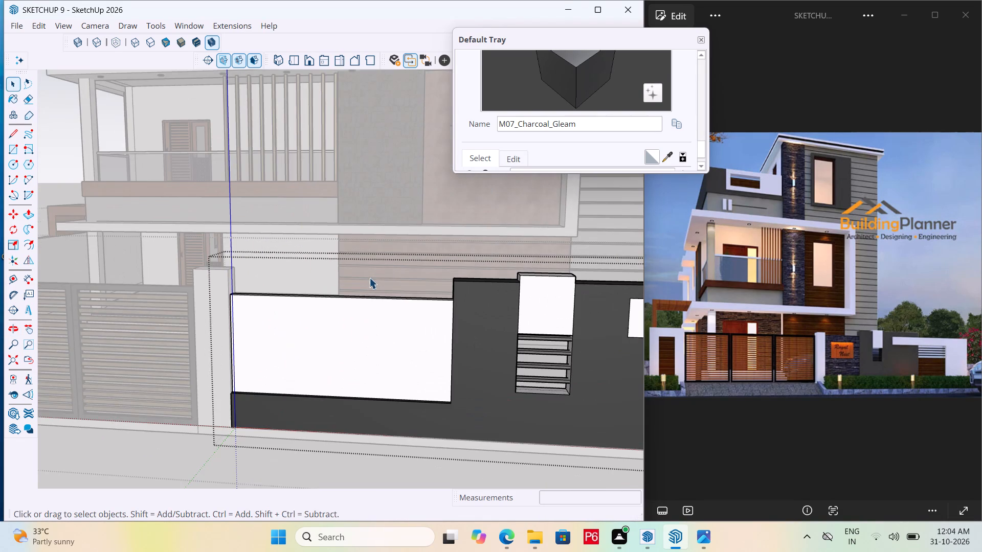
pyautogui.moveTo(276, 314); pyautogui.dragTo(365, 383, button='middle')
pyautogui.scroll(-4, 249, 262)
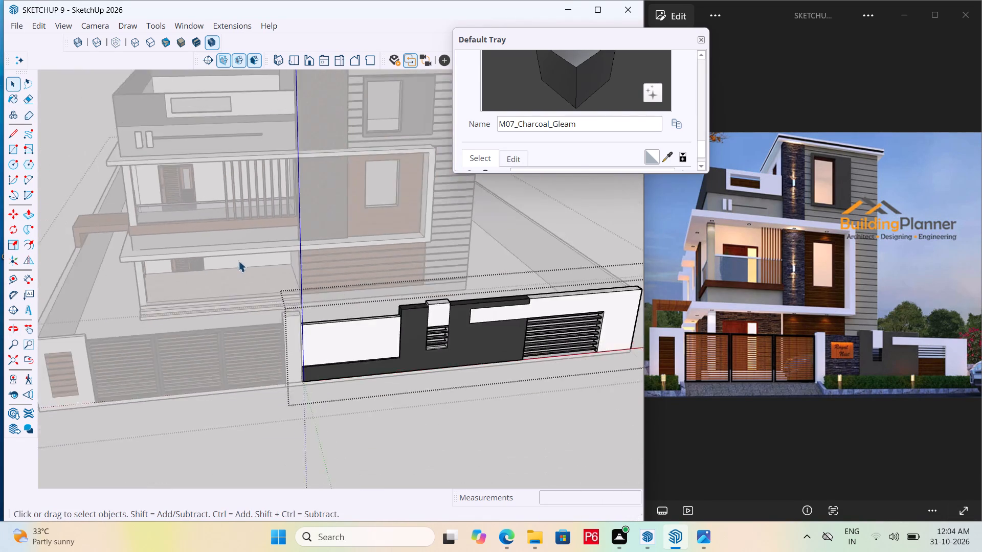
pyautogui.scroll(-3, 238, 261)
pyautogui.moveTo(296, 333); pyautogui.dragTo(316, 364, button='middle')
pyautogui.scroll(11, 316, 364)
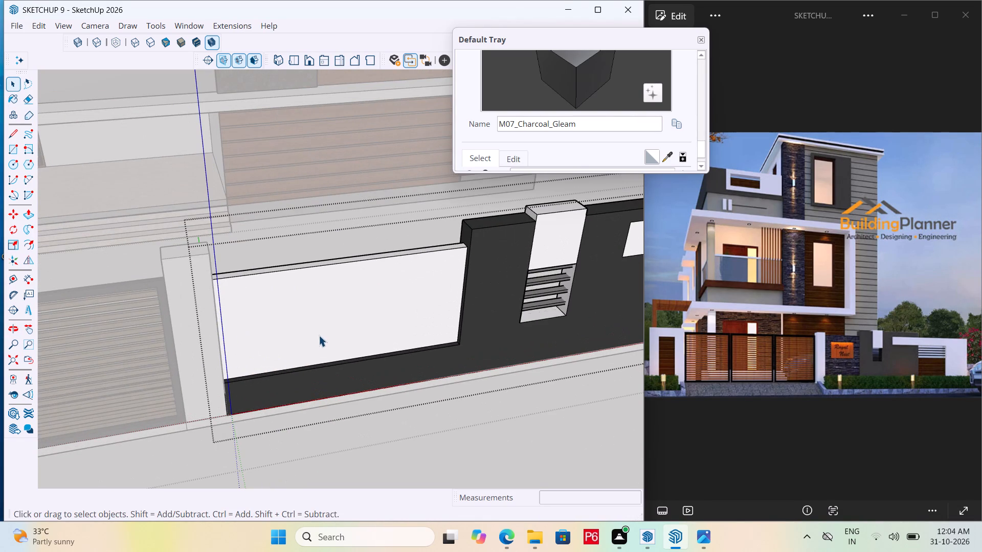
pyautogui.press('b')
pyautogui.scroll(-2, 554, 125)
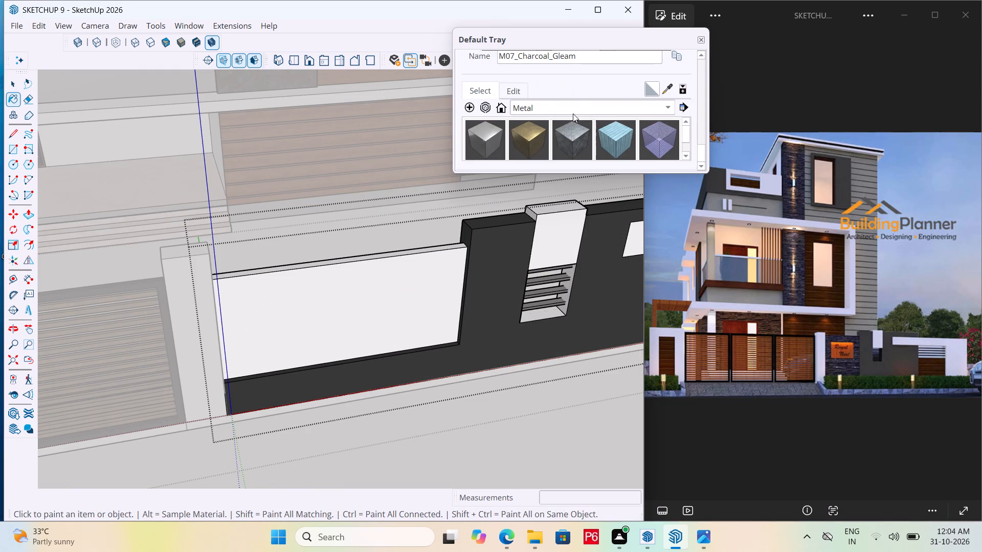
pyautogui.click(586, 107)
pyautogui.click(569, 118)
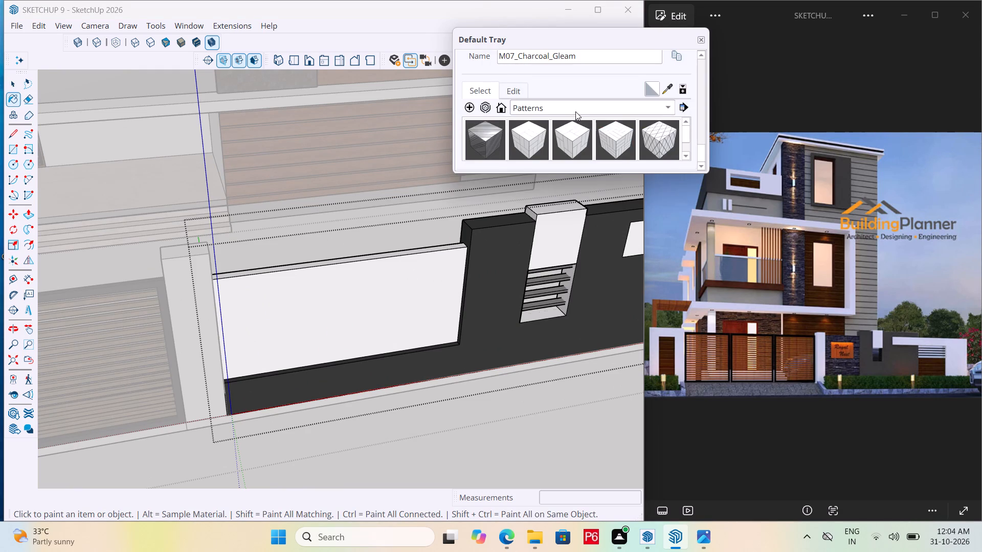
pyautogui.click(575, 111)
pyautogui.click(575, 126)
pyautogui.click(585, 110)
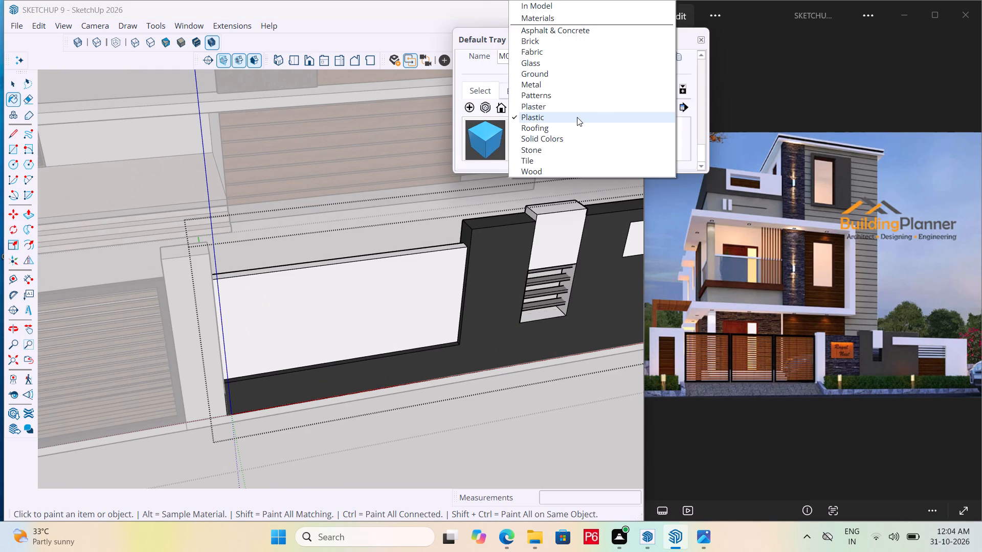
pyautogui.doubleClick(578, 112)
pyautogui.click(582, 107)
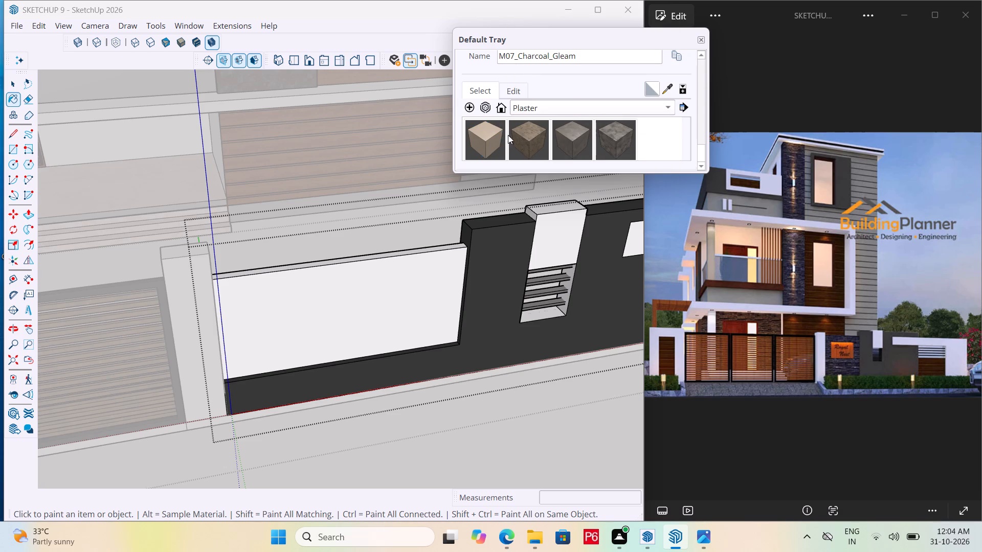
pyautogui.click(609, 135)
pyautogui.click(326, 281)
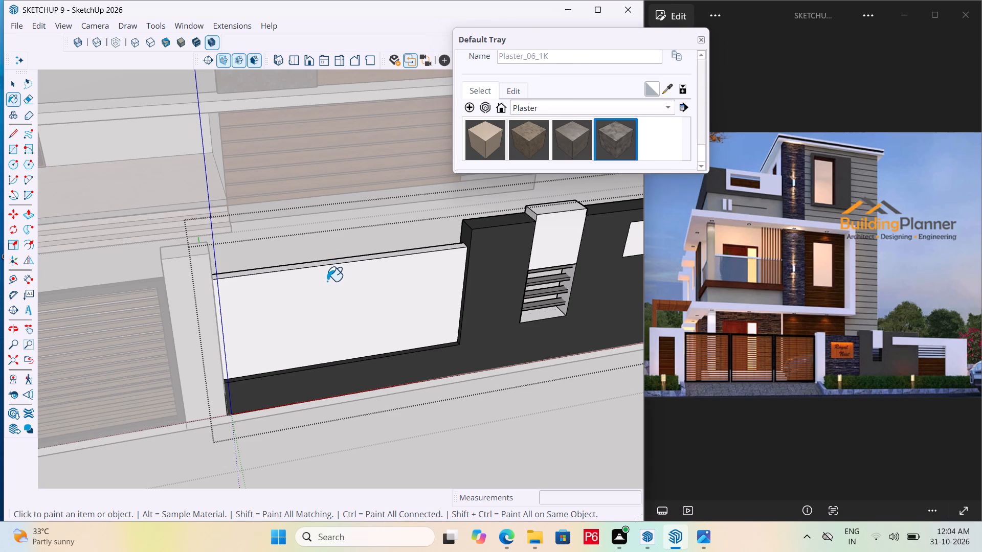
# Paint the top and rear faces of the plastered wall panel with Plaster_06_1K.
pyautogui.moveTo(330, 304); pyautogui.dragTo(318, 251, button='middle')
pyautogui.scroll(-7, 295, 292)
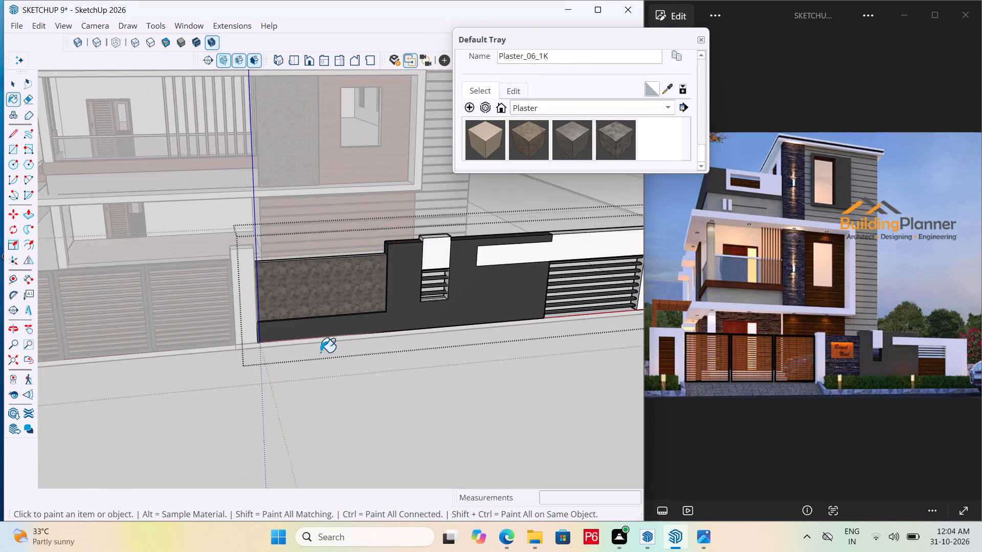
pyautogui.scroll(-7, 368, 378)
pyautogui.scroll(6, 364, 374)
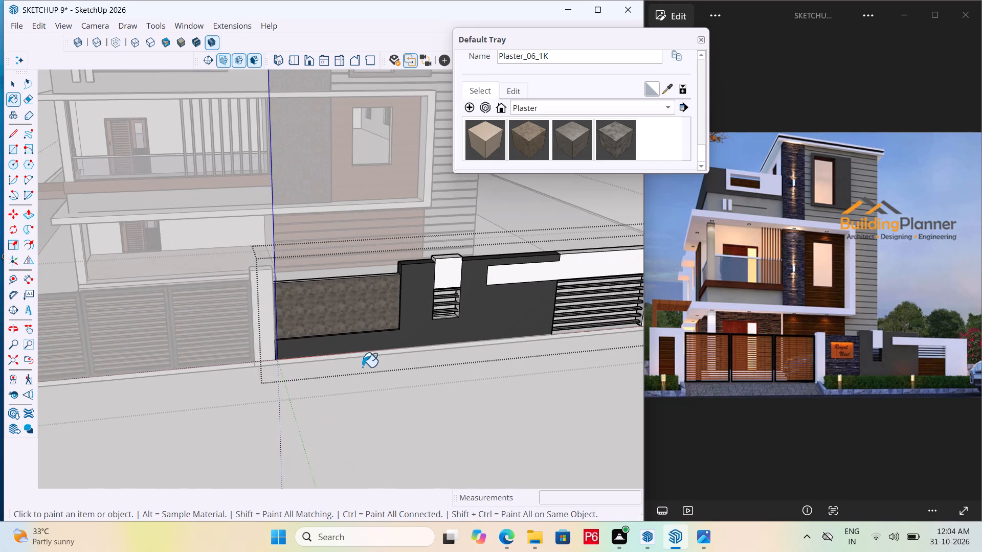
pyautogui.scroll(7, 326, 319)
pyautogui.moveTo(349, 295); pyautogui.dragTo(491, 397, button='middle')
pyautogui.scroll(5, 490, 371)
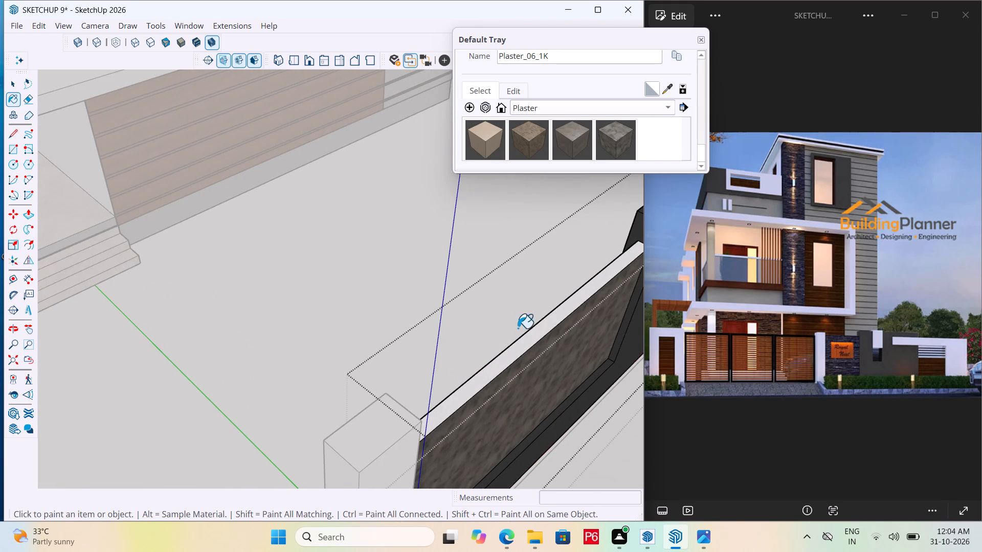
pyautogui.click(526, 343)
pyautogui.scroll(-8, 245, 366)
pyautogui.moveTo(300, 409); pyautogui.dragTo(471, 416, button='middle')
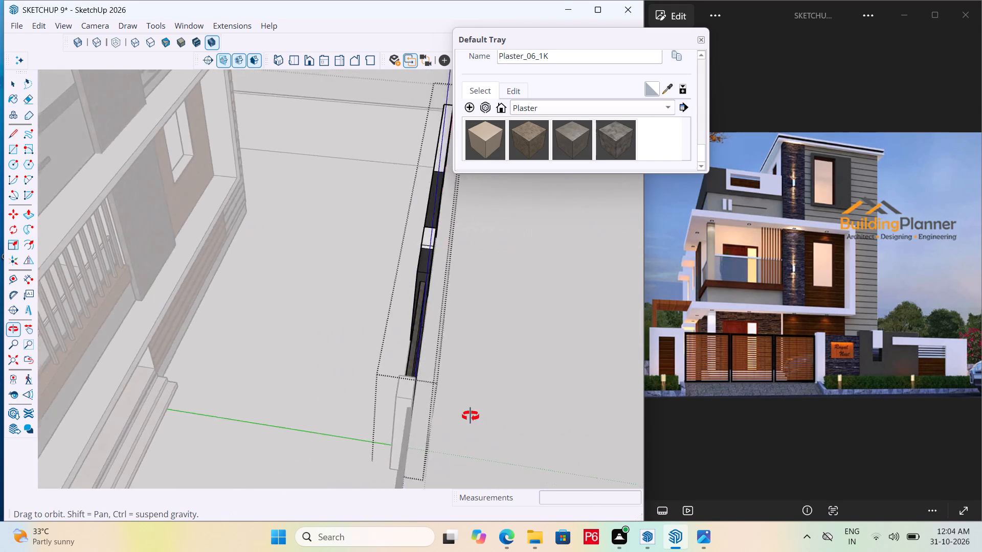
pyautogui.moveTo(471, 416); pyautogui.dragTo(553, 399, button='middle')
pyautogui.scroll(6, 433, 339)
pyautogui.click(427, 329)
pyautogui.moveTo(555, 358); pyautogui.dragTo(388, 344, button='middle')
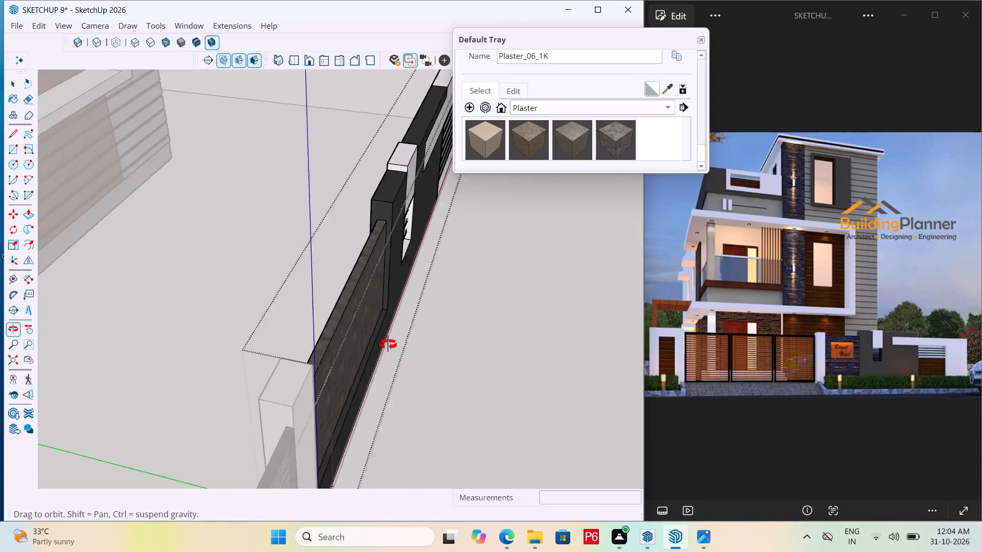
pyautogui.moveTo(388, 344); pyautogui.dragTo(308, 332, button='middle')
pyautogui.moveTo(242, 332); pyautogui.dragTo(536, 367, button='middle')
pyautogui.moveTo(536, 367); pyautogui.dragTo(178, 330, button='middle')
# Save the model with the plastered wall panel and leave the Paint Bucket tool.
pyautogui.hotkey('ctrl', 's')
pyautogui.hotkey('ctrl', 's')
pyautogui.hotkey('ctrl', 's')
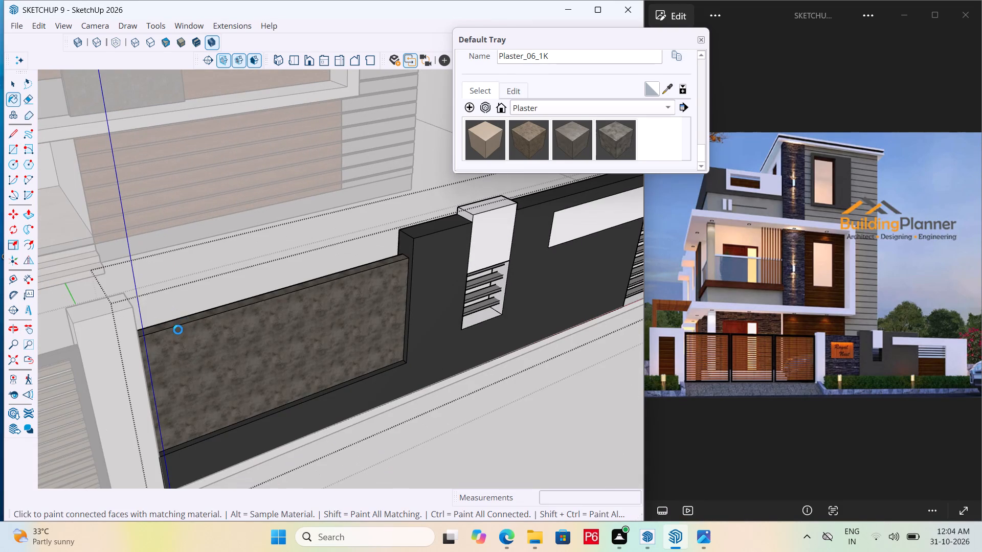
pyautogui.hotkey('ctrl', 's')
pyautogui.hotkey('ctrl', 's')
pyautogui.hotkey('ctrl', 's')
pyautogui.hotkey('ctrl', 's')
pyautogui.hotkey('ctrl', 'space')
pyautogui.scroll(-6, 343, 324)
pyautogui.press('space')
pyautogui.scroll(-1, 343, 324)
# Leave the wall group and examine the plastered panel and charcoal boundary wall beside the gate from the front.
pyautogui.scroll(-2, 343, 324)
pyautogui.scroll(-3, 300, 335)
pyautogui.moveTo(291, 338); pyautogui.dragTo(287, 327, button='middle')
pyautogui.click(384, 385)
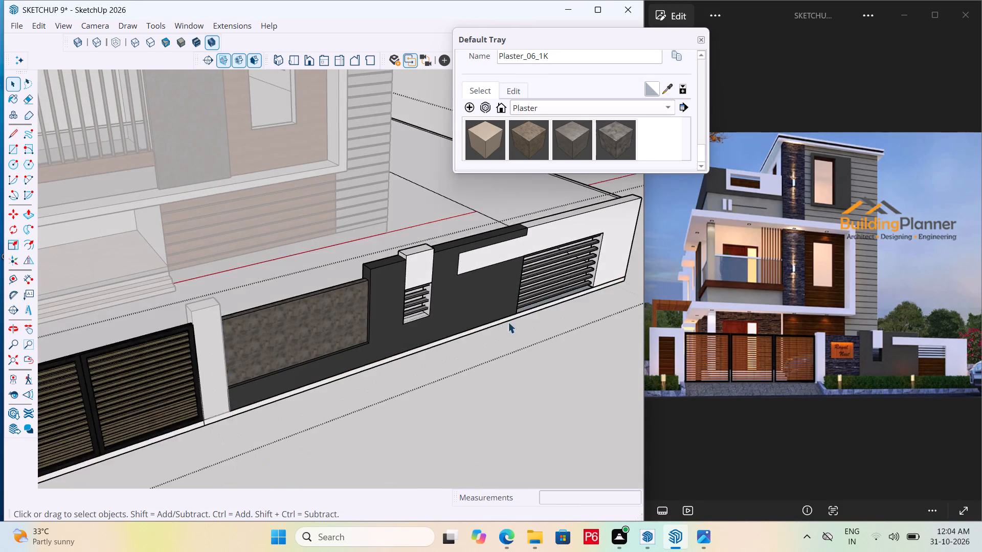
pyautogui.scroll(-8, 491, 307)
pyautogui.moveTo(285, 305); pyautogui.dragTo(208, 278, button='middle')
pyautogui.scroll(6, 280, 300)
pyautogui.moveTo(543, 470); pyautogui.dragTo(528, 449)
pyautogui.click(485, 433)
pyautogui.click(477, 428)
# Inside the boundary wall group, draw a nameplate rectangle about 6' 6" by 4' on the plastered panel's front face.
pyautogui.scroll(3, 394, 310)
pyautogui.click(387, 316)
pyautogui.doubleClick(370, 304)
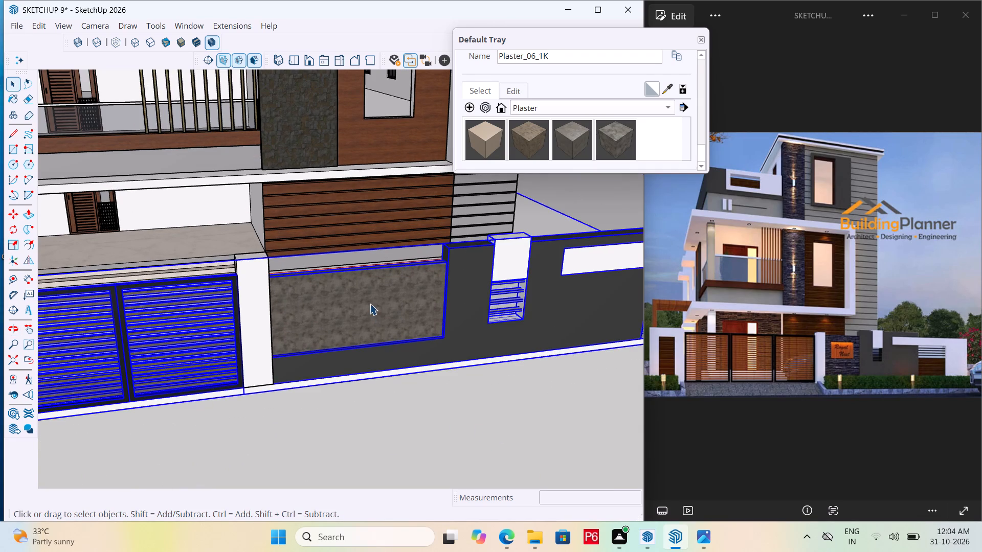
pyautogui.click(343, 292)
pyautogui.moveTo(372, 298); pyautogui.dragTo(306, 304, button='middle')
pyautogui.doubleClick(300, 304)
pyautogui.moveTo(262, 303); pyautogui.dragTo(253, 303, button='middle')
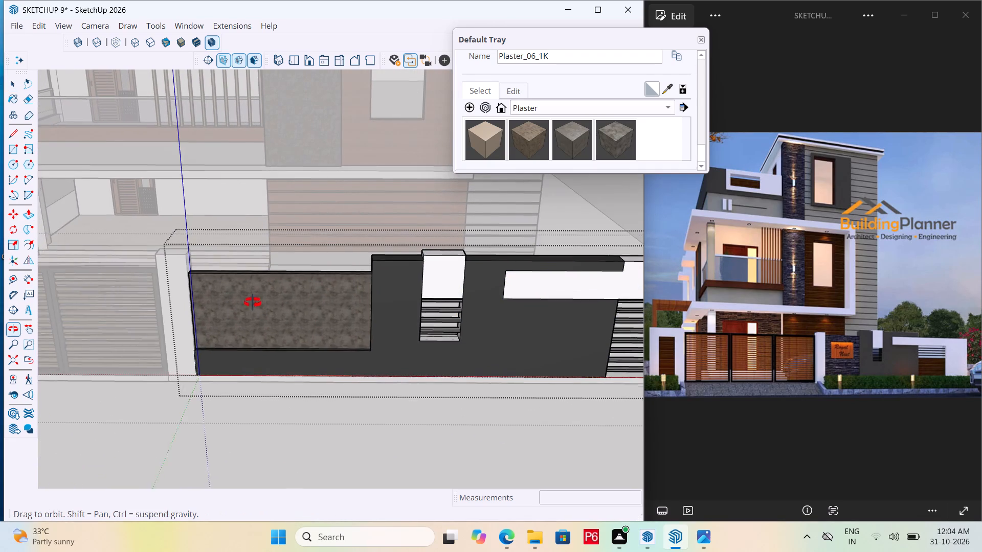
pyautogui.moveTo(253, 303); pyautogui.dragTo(219, 303, button='middle')
pyautogui.scroll(6, 219, 303)
pyautogui.press('r')
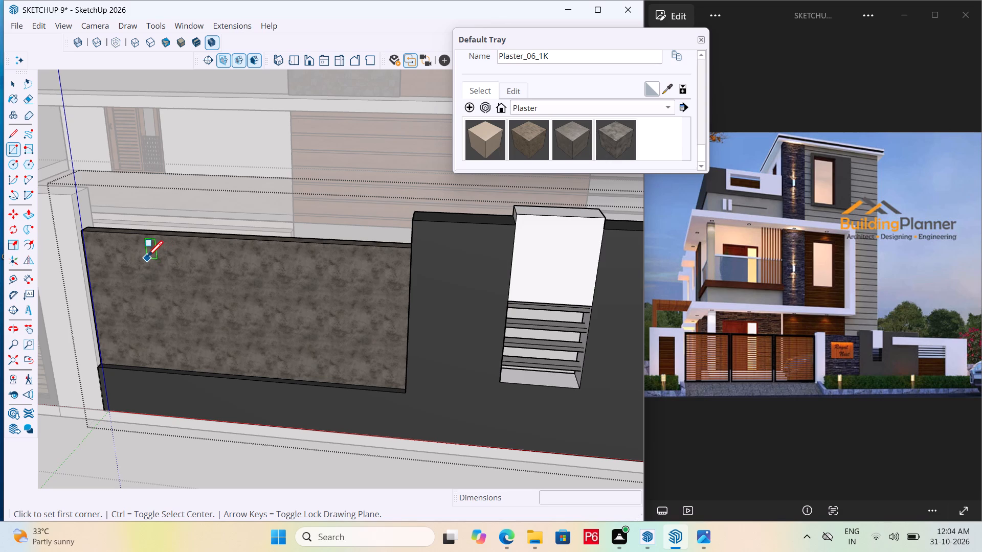
pyautogui.click(149, 259)
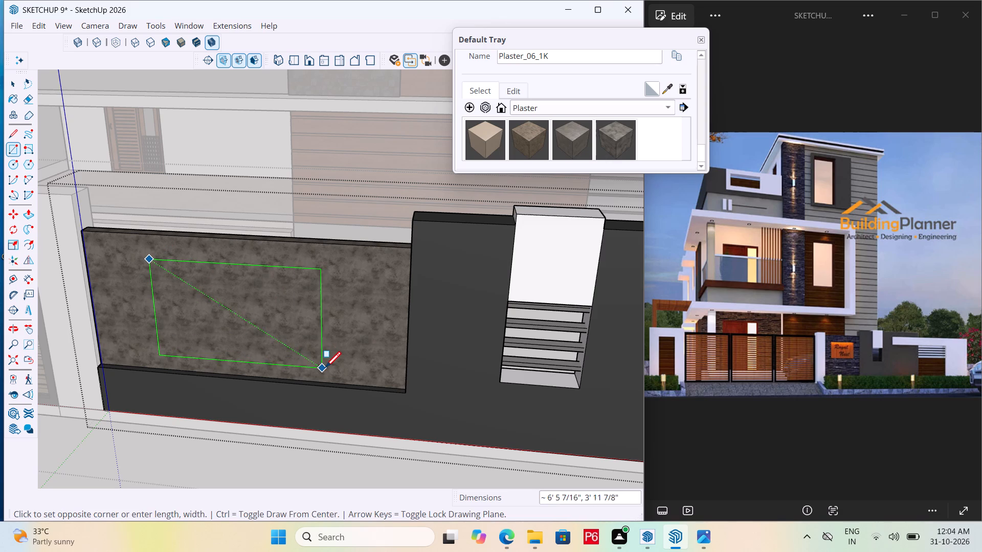
pyautogui.click(329, 364)
pyautogui.press('space')
# Make the nameplate rectangle's face and its edges into a group.
pyautogui.click(276, 312)
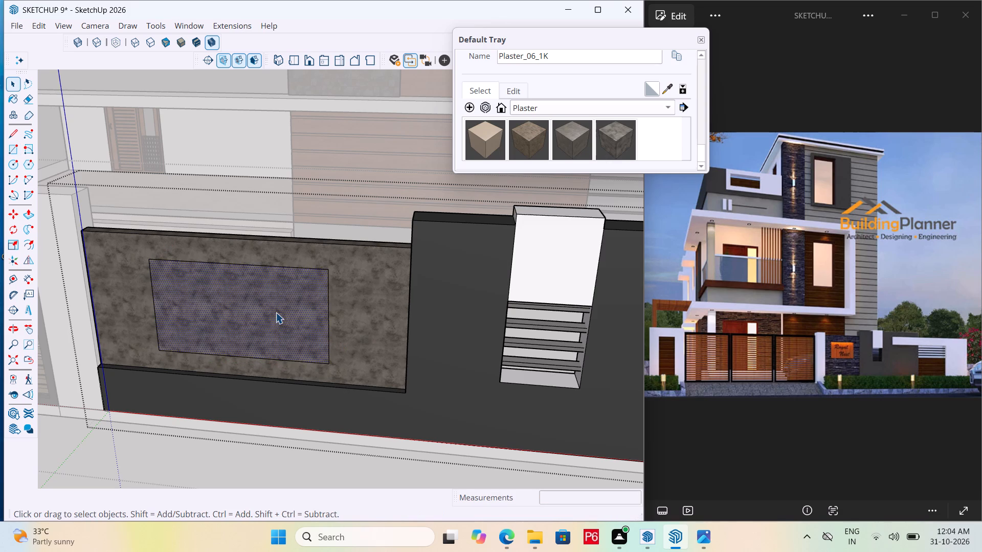
pyautogui.tripleClick(276, 312)
pyautogui.click(272, 302)
pyautogui.doubleClick(263, 296)
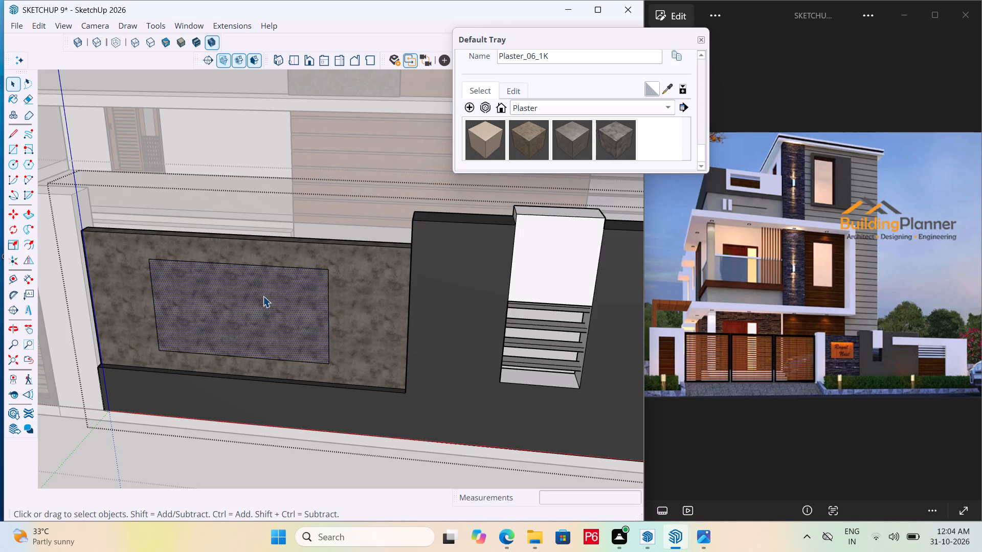
pyautogui.rightClick(263, 296)
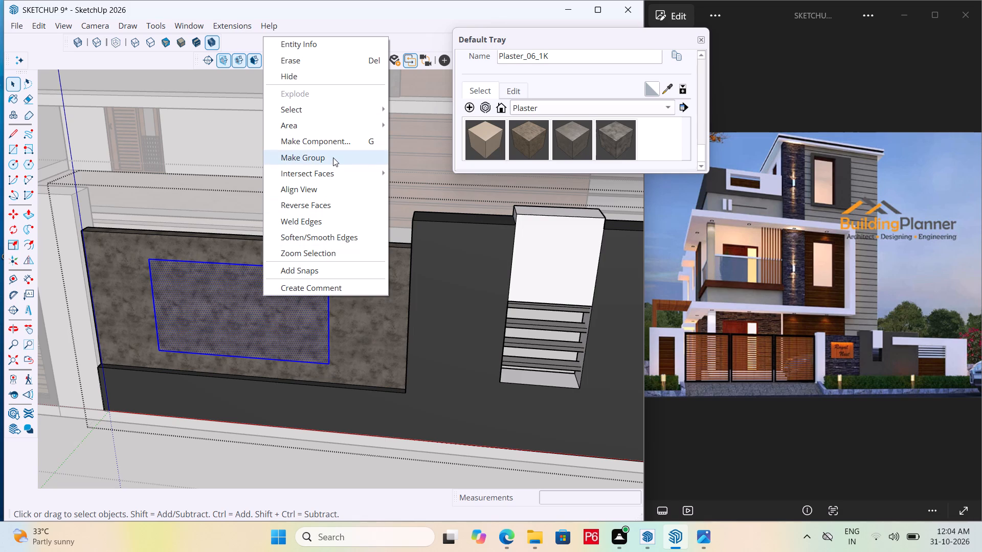
pyautogui.click(333, 157)
# Inside the nameplate group, try Wood_Floor_01_1K on the face, and finish it with Plywood_01_1K from the Wood materials.
pyautogui.doubleClick(291, 313)
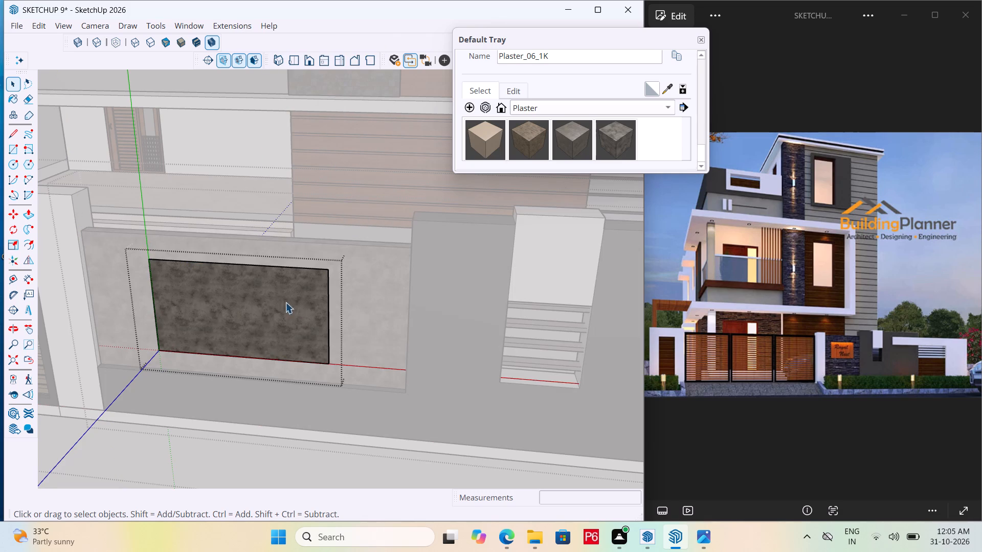
pyautogui.click(280, 298)
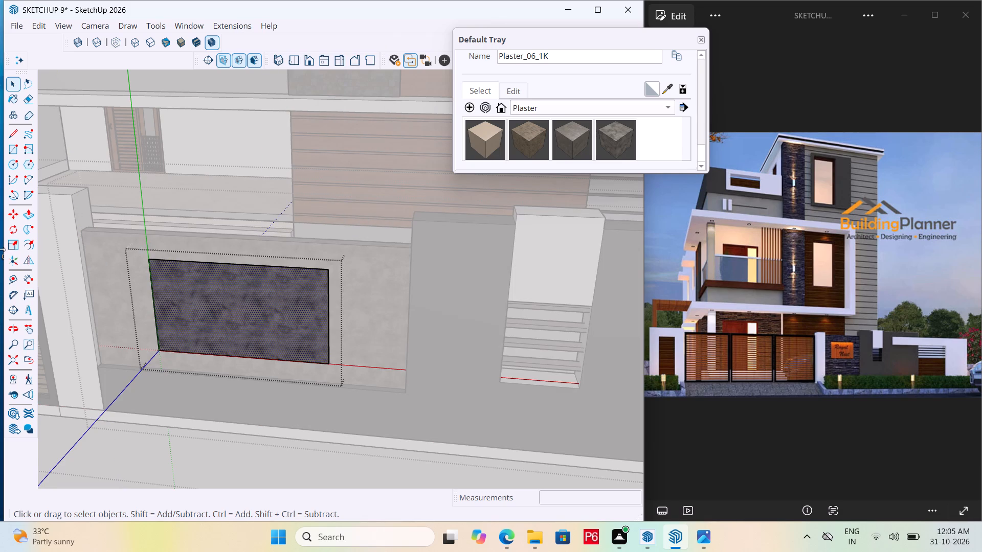
pyautogui.press('b')
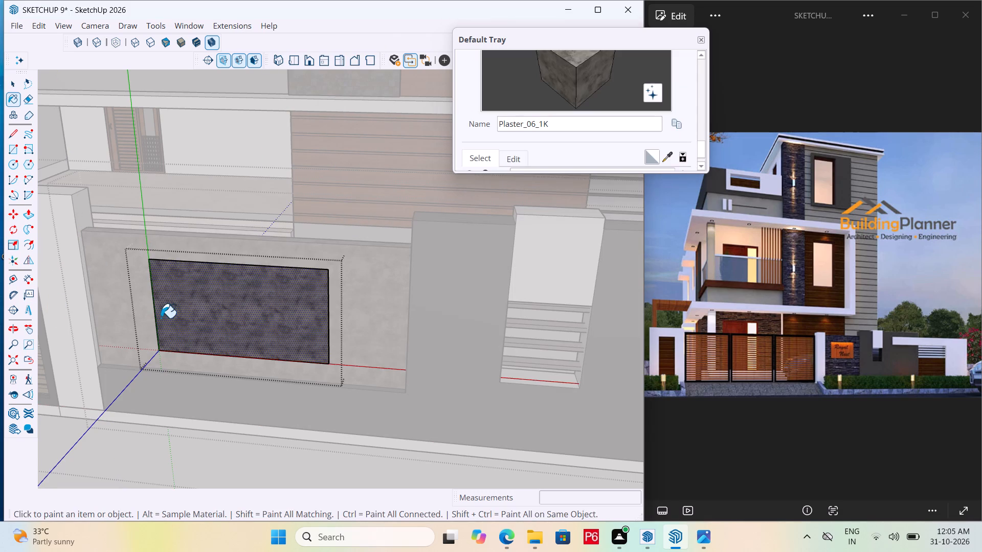
pyautogui.scroll(-3, 550, 146)
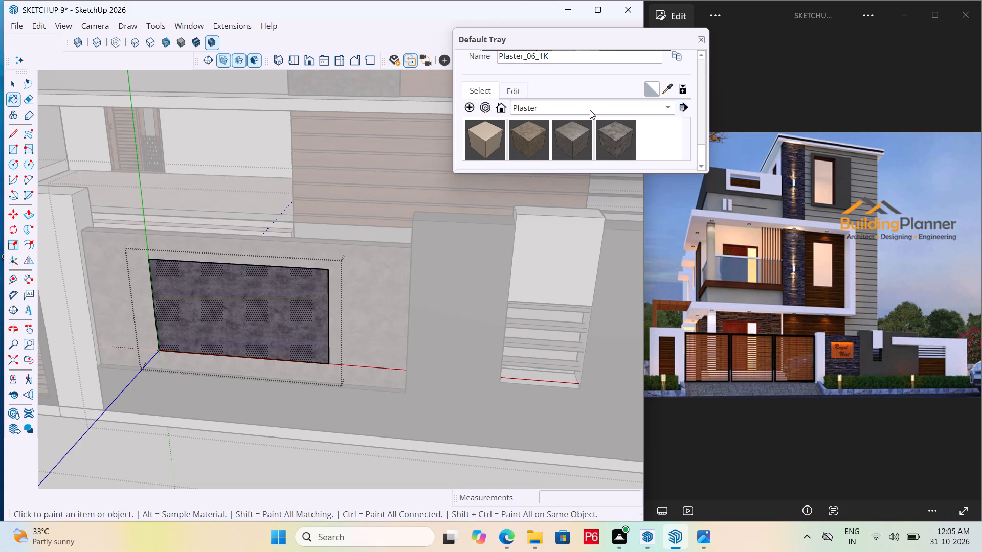
pyautogui.click(590, 111)
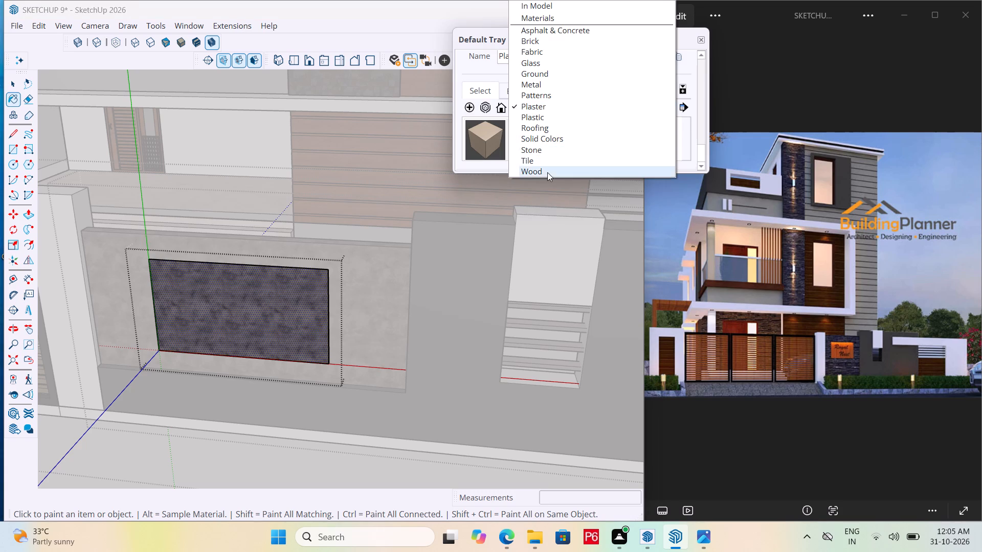
pyautogui.click(547, 172)
pyautogui.scroll(-2, 588, 144)
pyautogui.scroll(2, 533, 145)
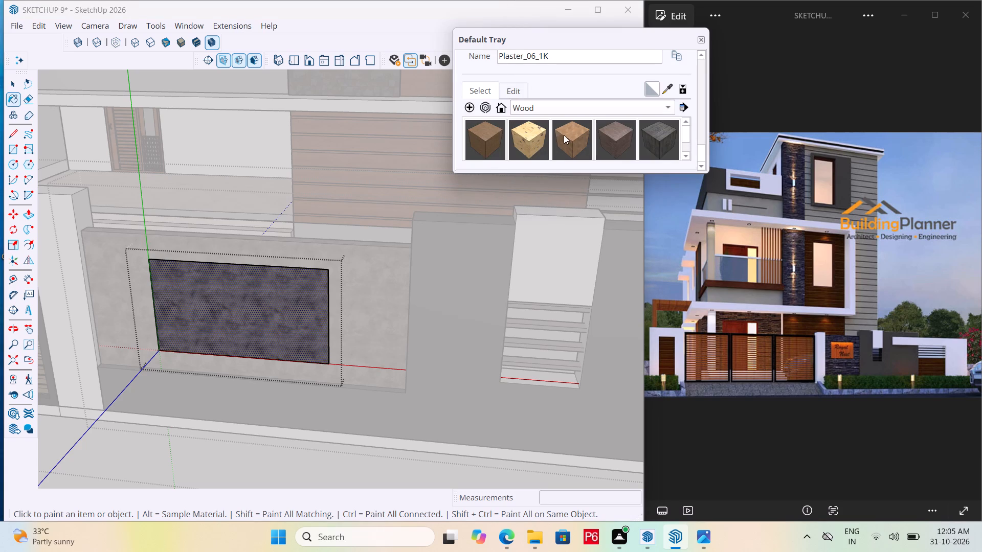
pyautogui.click(568, 132)
pyautogui.click(300, 291)
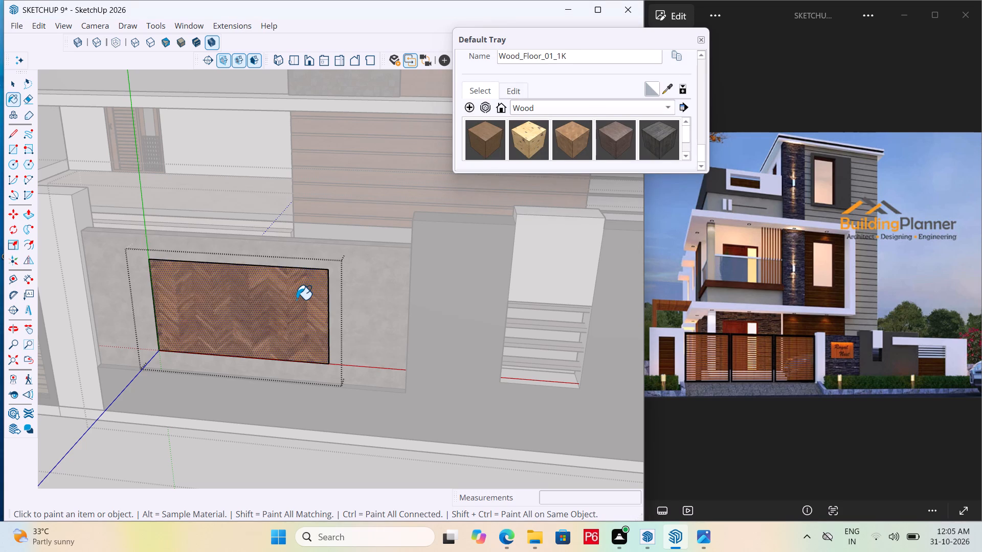
pyautogui.click(488, 140)
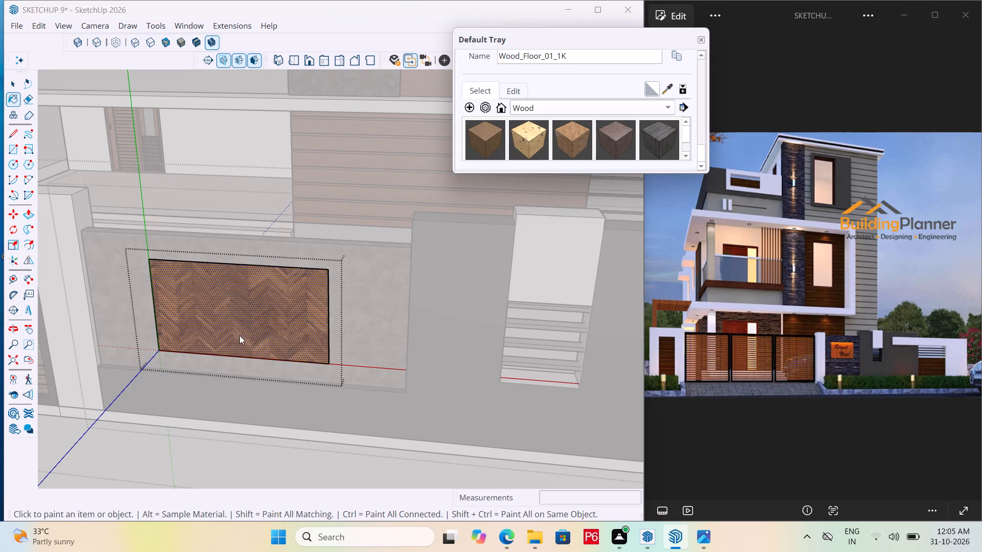
pyautogui.click(255, 313)
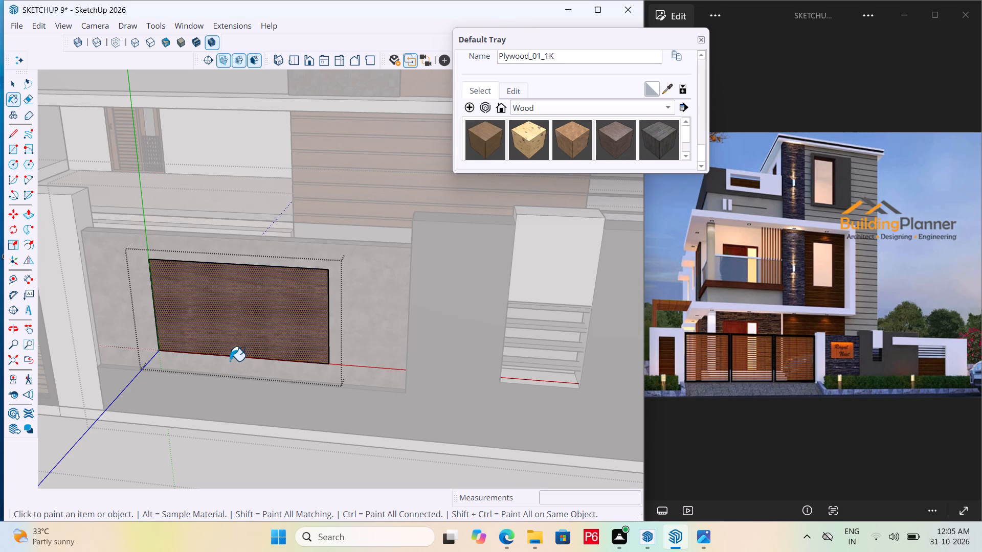
# Push/Pull the plywood nameplate face outward about 1 7/8" from the plastered panel.
pyautogui.press('p')
pyautogui.click(264, 331)
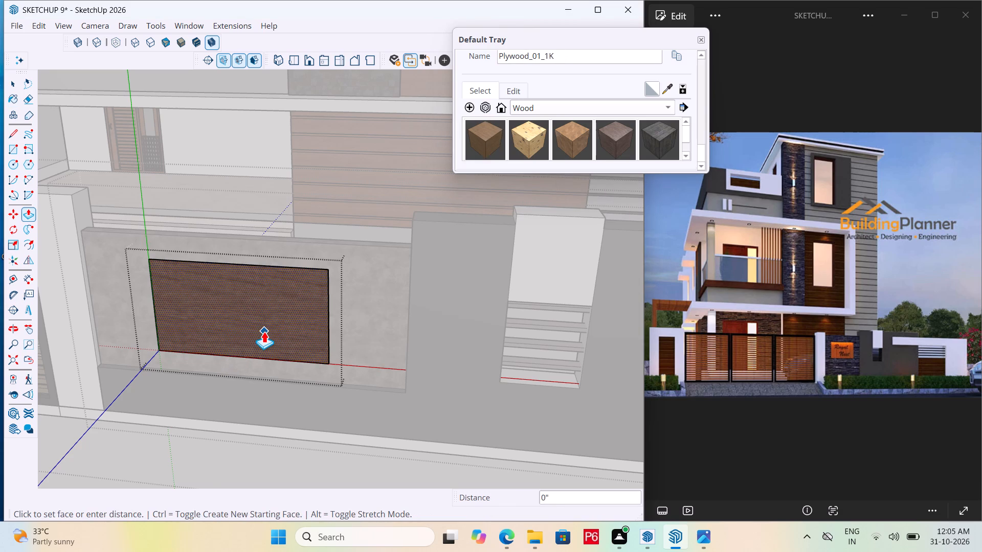
pyautogui.moveTo(263, 335); pyautogui.dragTo(155, 344, button='middle')
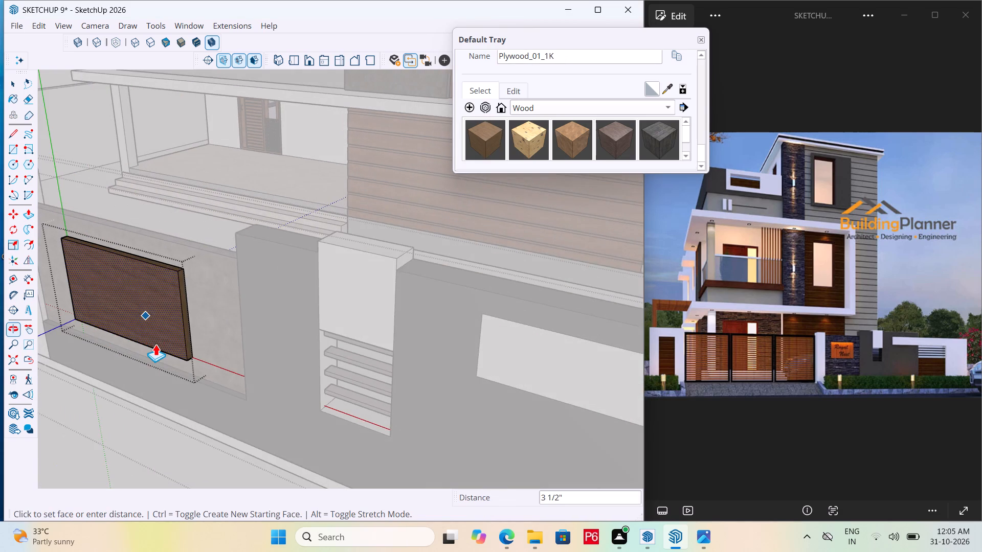
pyautogui.scroll(3, 155, 344)
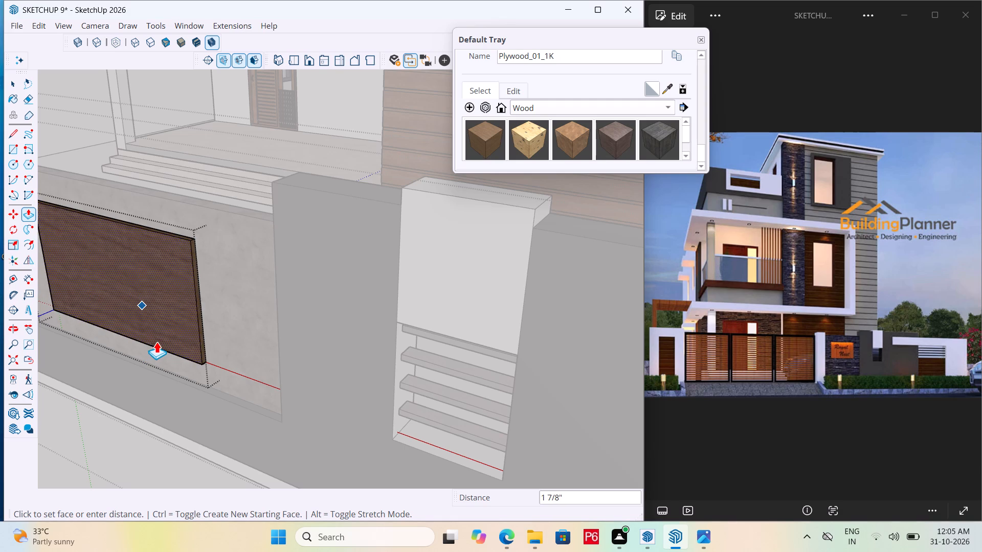
pyautogui.click(157, 341)
# Save the model with the extruded nameplate and leave the Push/Pull tool.
pyautogui.scroll(-2, 228, 332)
pyautogui.hotkey('ctrl', 's')
pyautogui.hotkey('ctrl', 's')
pyautogui.keyDown('ctrl'); pyautogui.scroll(-5, 260, 306); pyautogui.keyUp('ctrl')
pyautogui.hotkey('ctrl', 's')
pyautogui.hotkey('ctrl', 's')
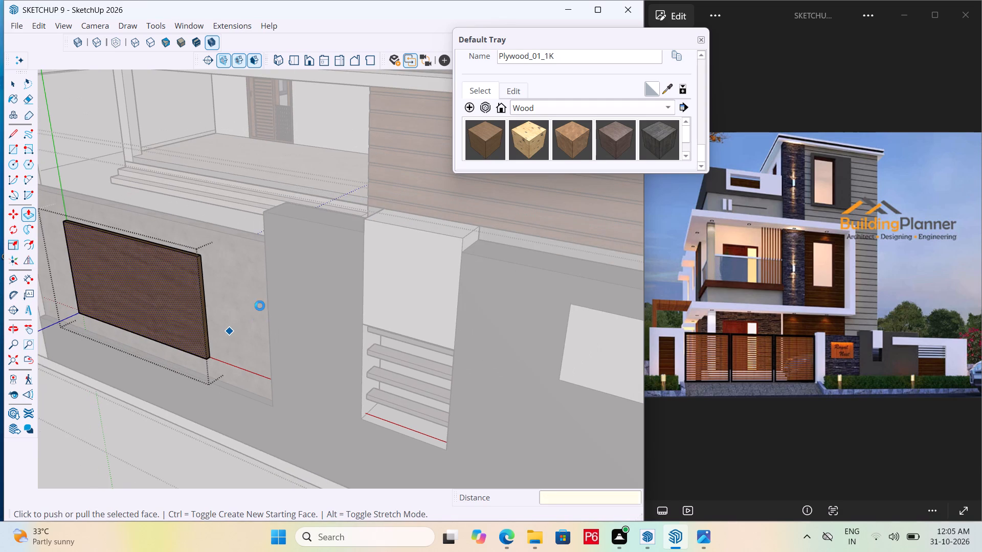
pyautogui.hotkey('ctrl', 's')
pyautogui.hotkey('ctrl', 's')
pyautogui.press('space')
pyautogui.scroll(-5, 299, 291)
pyautogui.press('space')
pyautogui.scroll(-7, 209, 366)
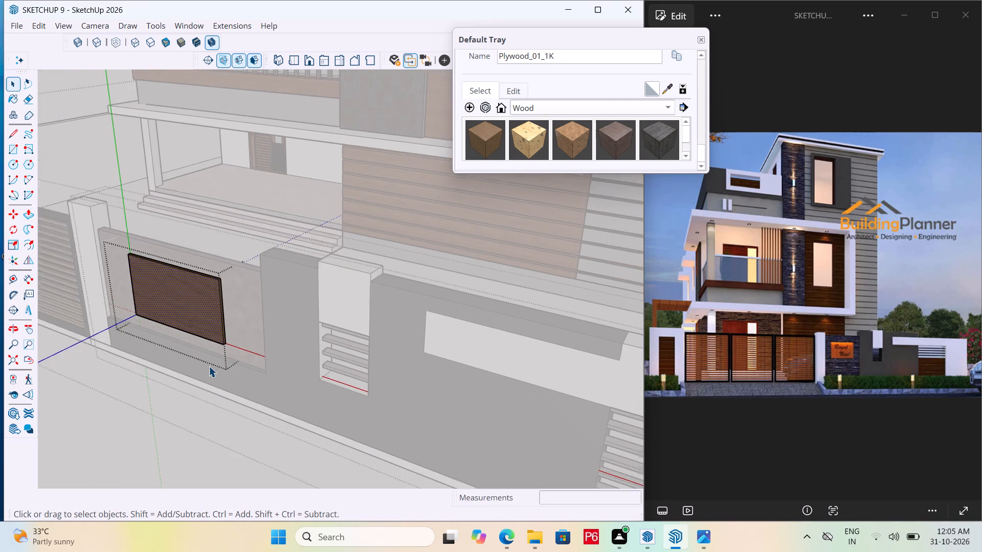
# Close the nested nameplate and wall groups back to the top level of the model, saving again.
pyautogui.scroll(-3, 210, 362)
pyautogui.click(145, 420)
pyautogui.moveTo(151, 409); pyautogui.dragTo(328, 399, button='middle')
pyautogui.click(311, 434)
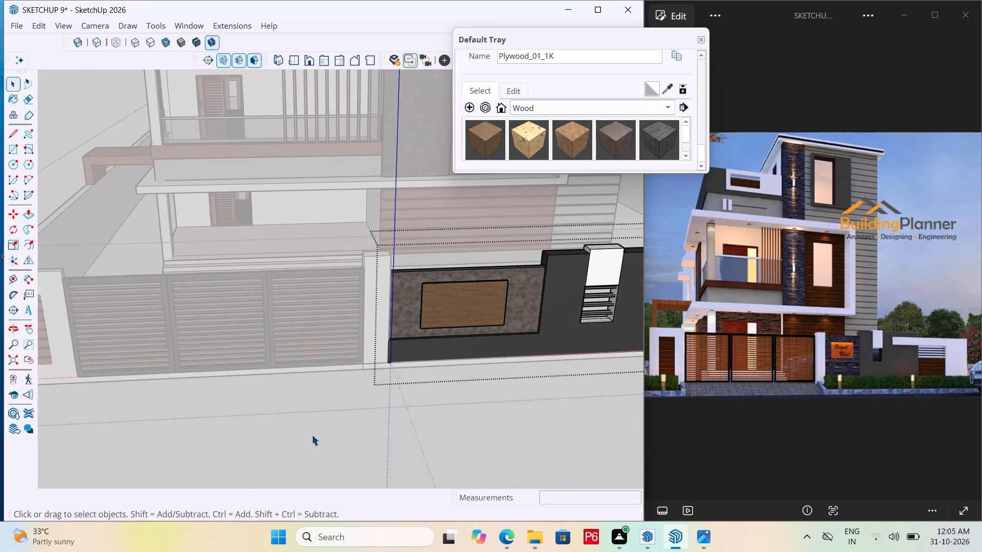
pyautogui.click(320, 419)
pyautogui.hotkey('ctrl', 's')
pyautogui.hotkey('ctrl', 's')
pyautogui.hotkey('ctrl', 's')
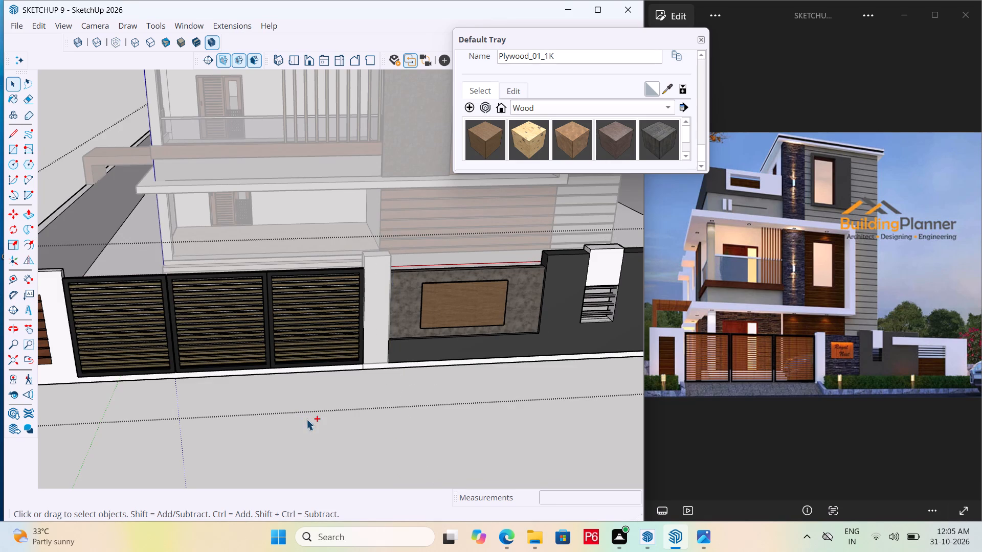
pyautogui.hotkey('ctrl', 's')
pyautogui.hotkey('ctrl', 's')
pyautogui.hotkey('ctrl', 's')
pyautogui.hotkey('ctrl', 's')
pyautogui.hotkey('ctrl', 's')
pyautogui.press('space')
pyautogui.tripleClick(389, 425)
pyautogui.click(439, 432)
pyautogui.click(358, 421)
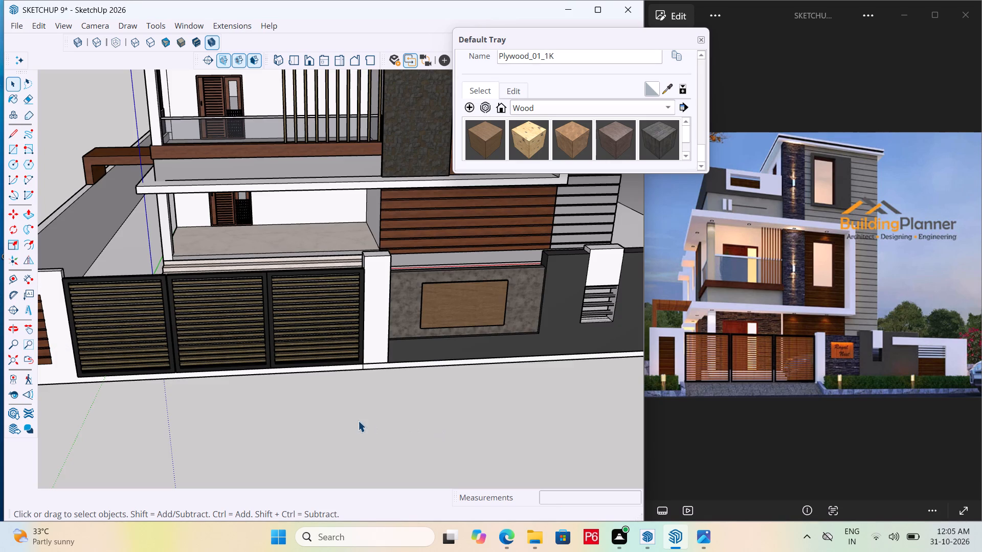
# Examine the whole house front and boundary wall with the wooden nameplate in place.
pyautogui.scroll(-7, 390, 410)
pyautogui.click(414, 413)
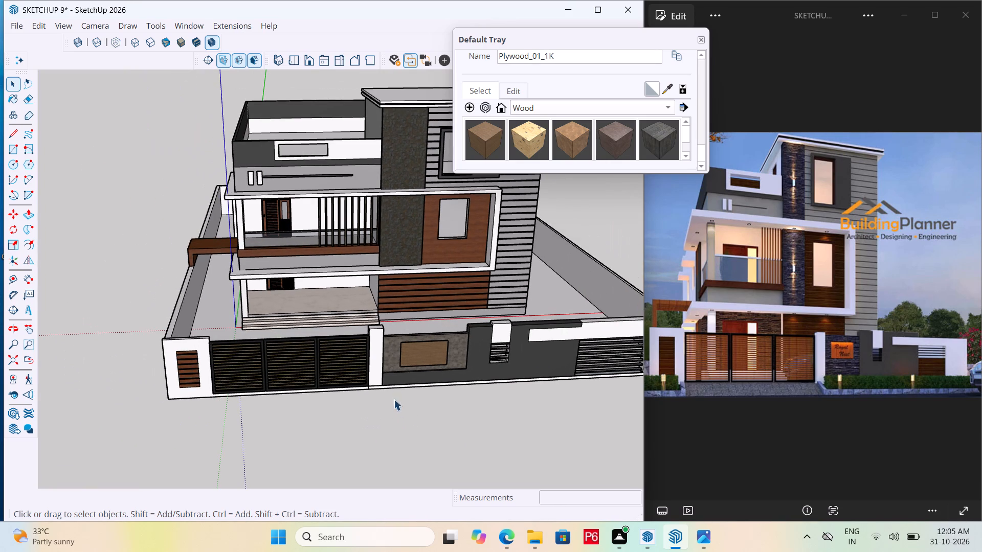
pyautogui.scroll(1, 404, 369)
pyautogui.moveTo(406, 368); pyautogui.dragTo(416, 362, button='middle')
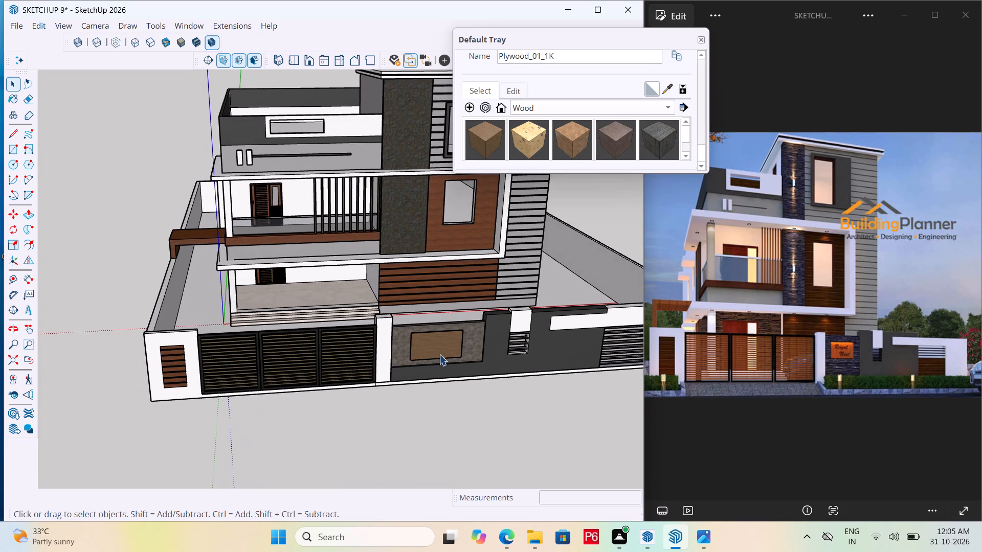
pyautogui.moveTo(440, 365); pyautogui.dragTo(428, 170, button='middle')
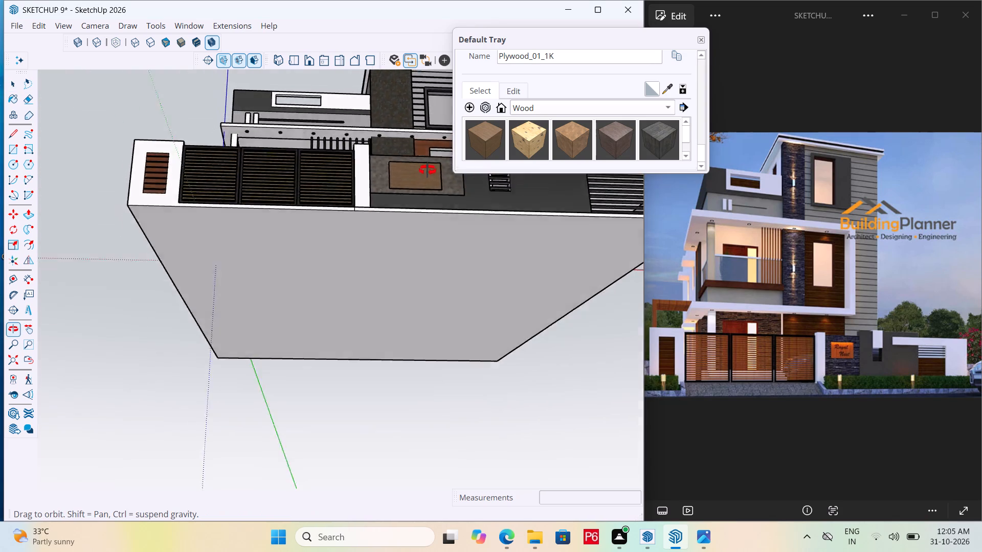
pyautogui.moveTo(428, 170); pyautogui.dragTo(477, 353, button='middle')
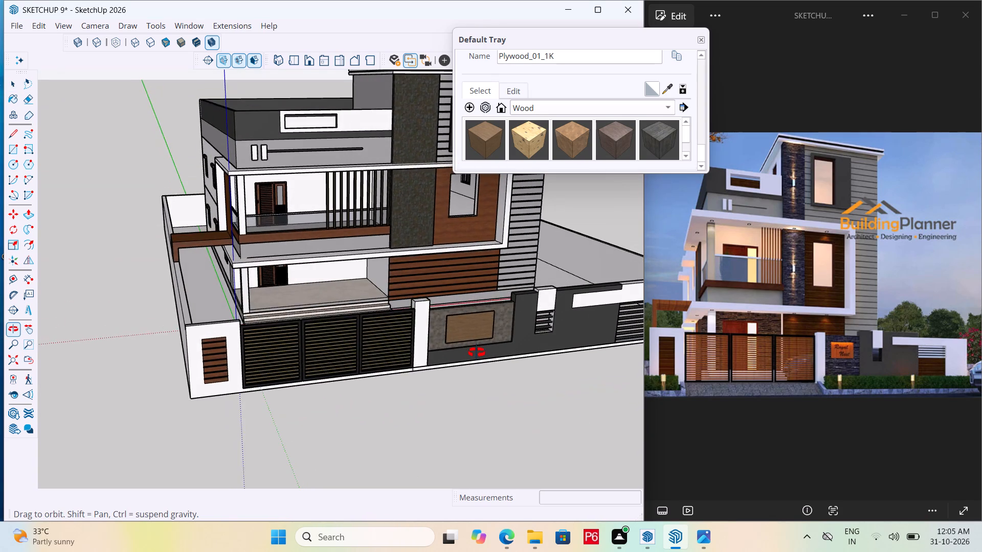
pyautogui.moveTo(477, 353); pyautogui.dragTo(476, 347, button='middle')
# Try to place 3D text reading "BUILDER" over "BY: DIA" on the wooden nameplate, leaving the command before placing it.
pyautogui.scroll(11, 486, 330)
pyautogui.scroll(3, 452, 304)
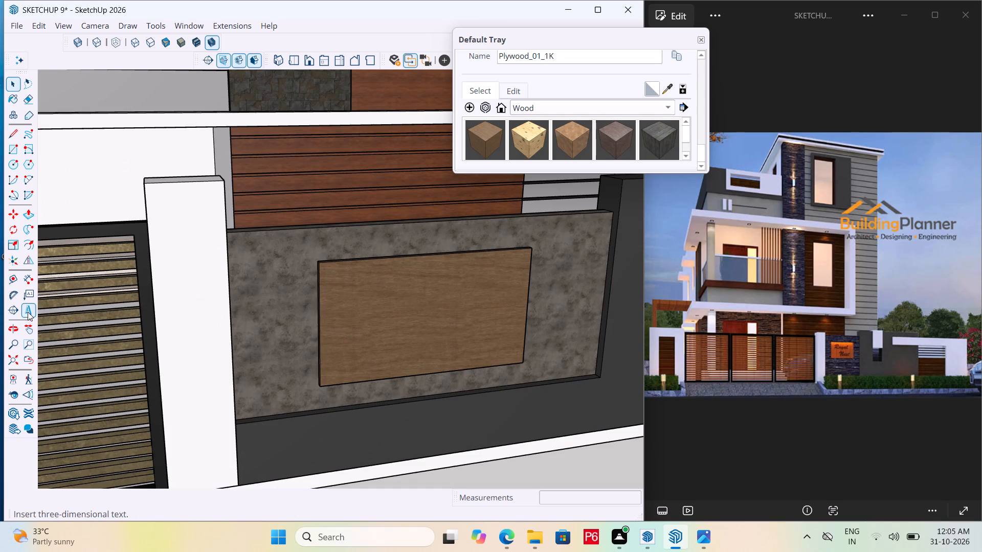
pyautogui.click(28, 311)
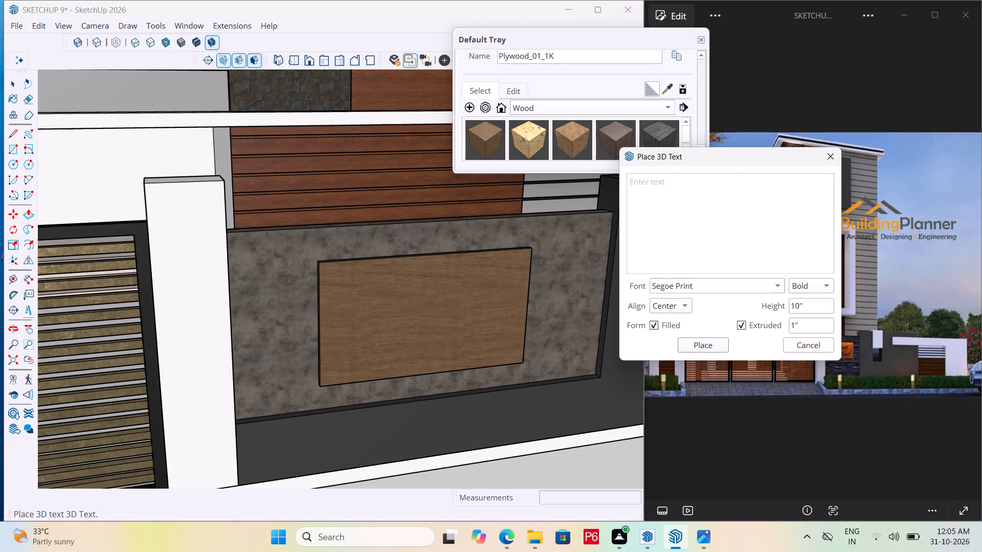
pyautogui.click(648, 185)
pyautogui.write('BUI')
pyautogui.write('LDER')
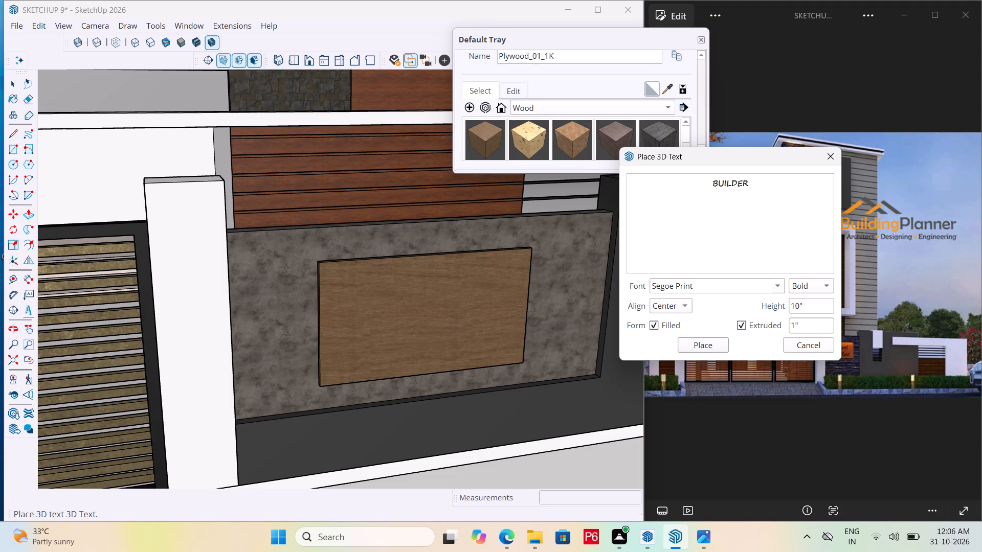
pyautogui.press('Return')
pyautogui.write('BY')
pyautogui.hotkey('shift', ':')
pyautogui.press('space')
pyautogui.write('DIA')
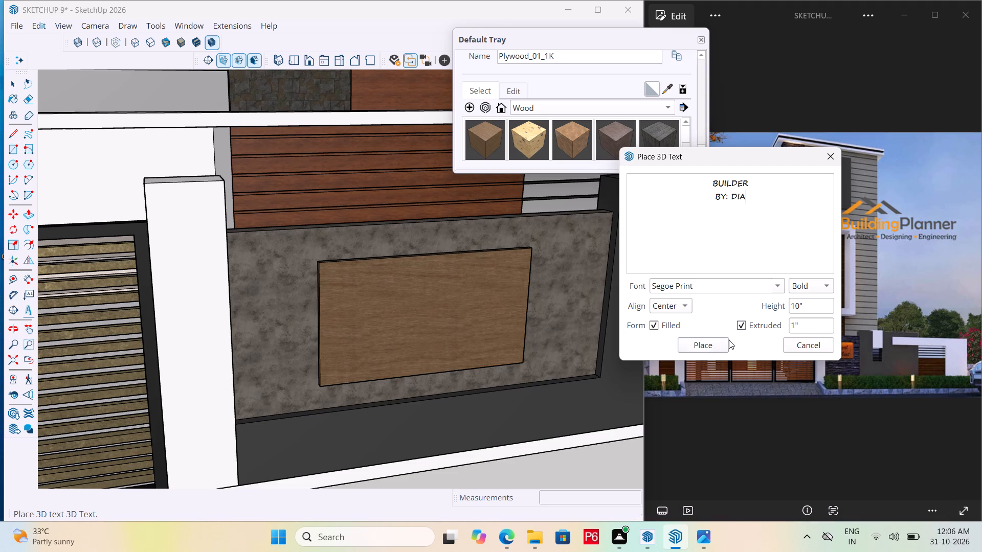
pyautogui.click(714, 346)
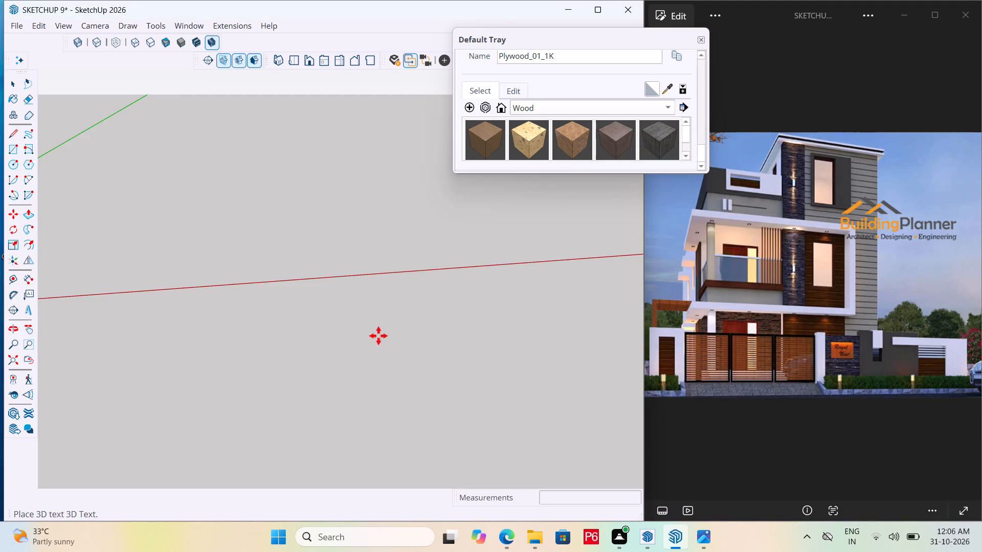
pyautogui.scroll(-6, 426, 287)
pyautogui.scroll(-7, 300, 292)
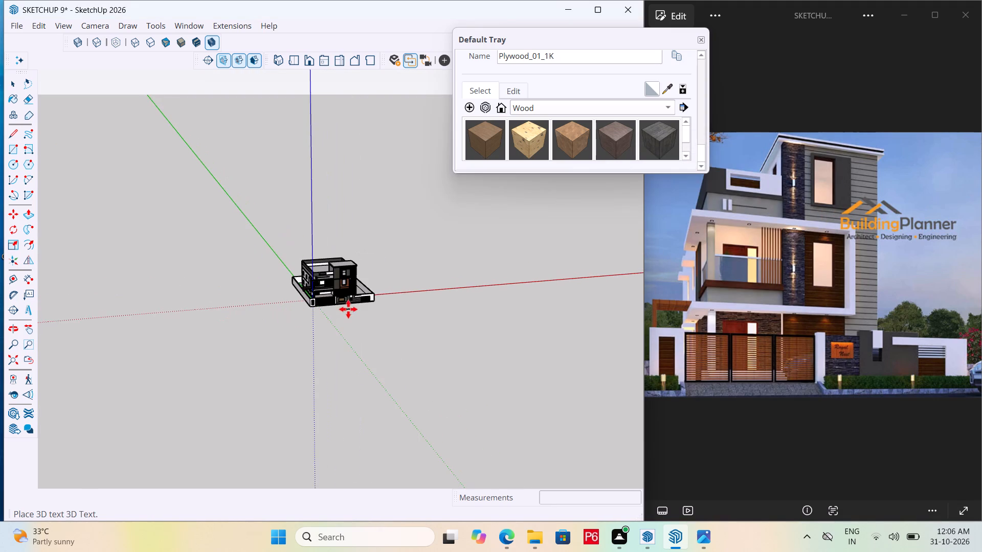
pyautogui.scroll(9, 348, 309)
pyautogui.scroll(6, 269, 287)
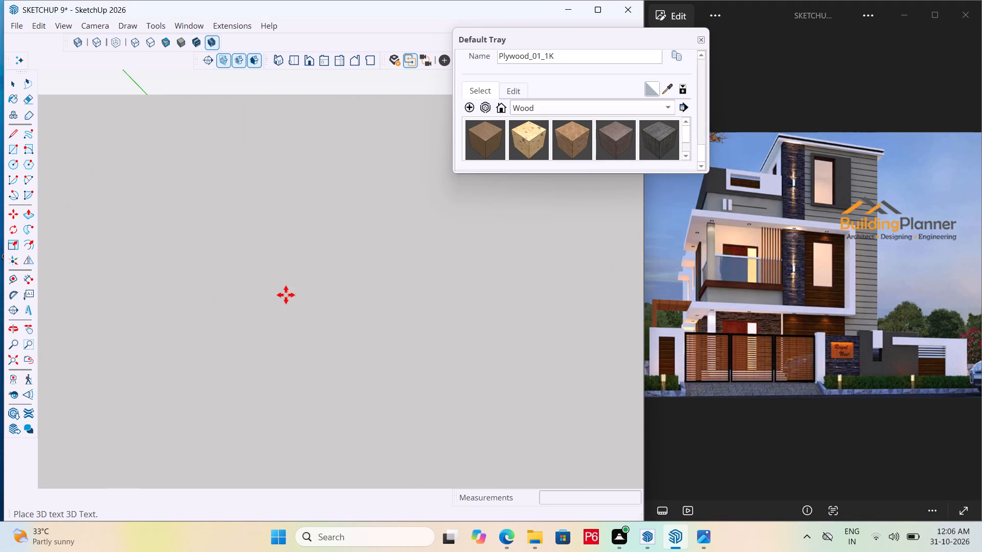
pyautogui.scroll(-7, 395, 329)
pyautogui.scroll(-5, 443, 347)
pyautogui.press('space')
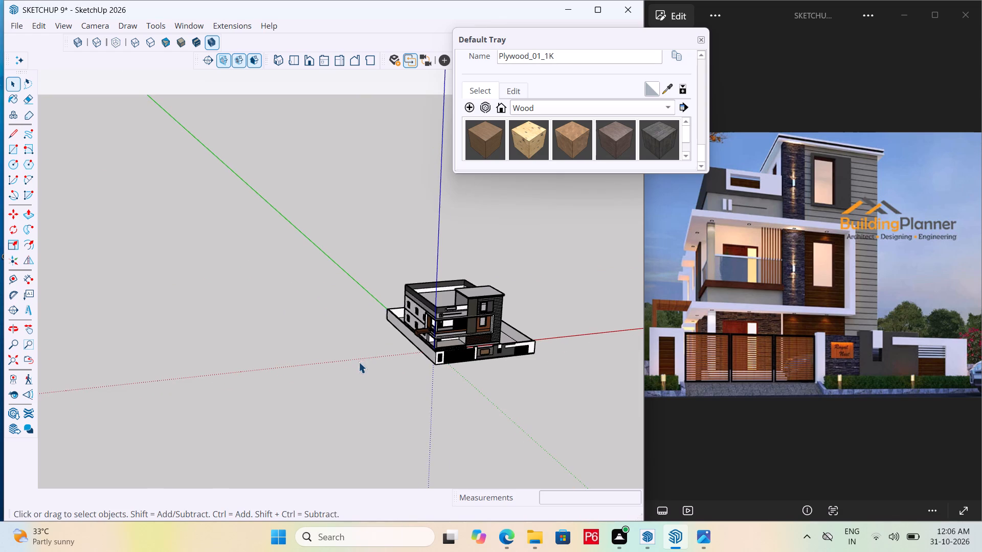
# Maximize the modelling window so the boundary wall and nameplate fill the whole screen.
pyautogui.scroll(20, 499, 363)
pyautogui.scroll(11, 499, 363)
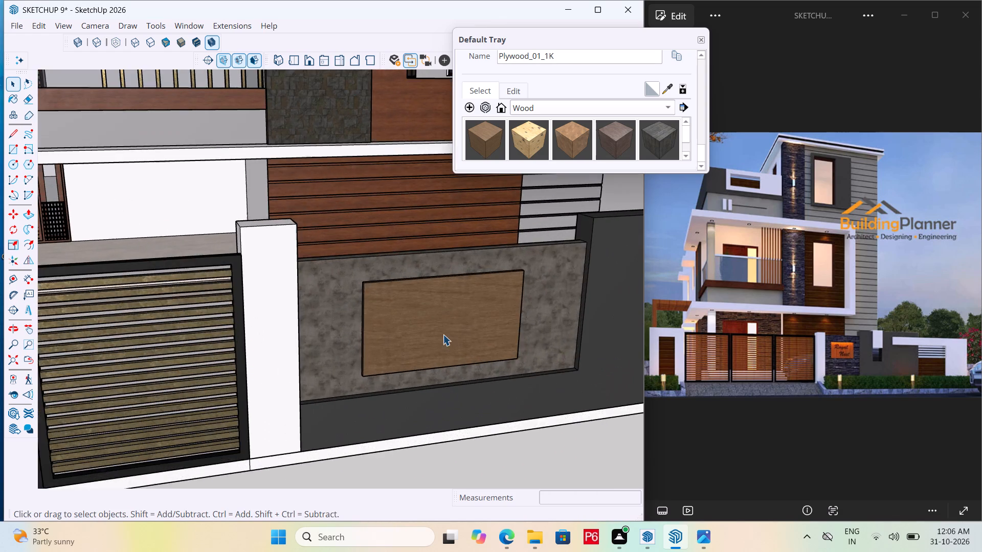
pyautogui.scroll(6, 431, 325)
pyautogui.scroll(-20, 322, 320)
pyautogui.scroll(-1, 322, 320)
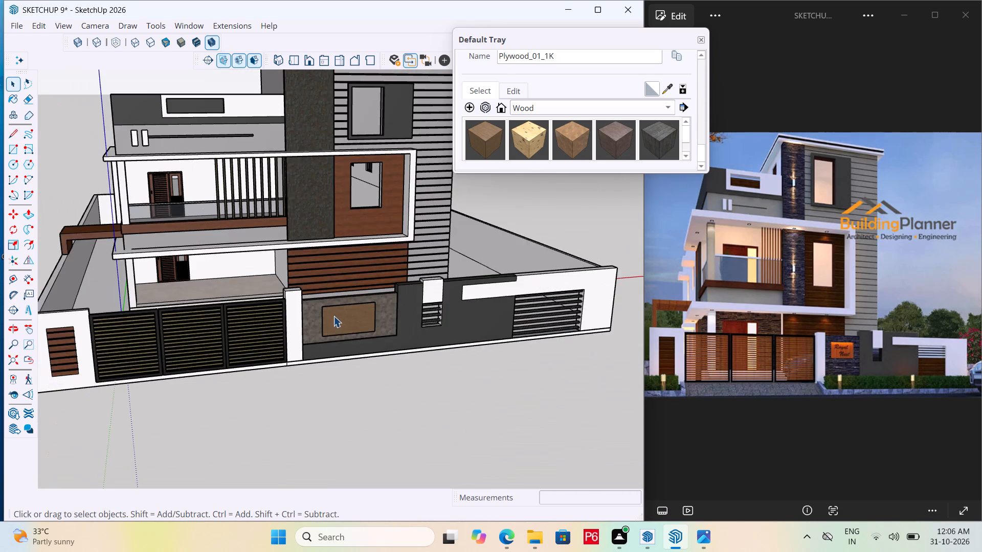
pyautogui.scroll(-20, 333, 316)
pyautogui.scroll(-2, 333, 316)
pyautogui.scroll(16, 374, 375)
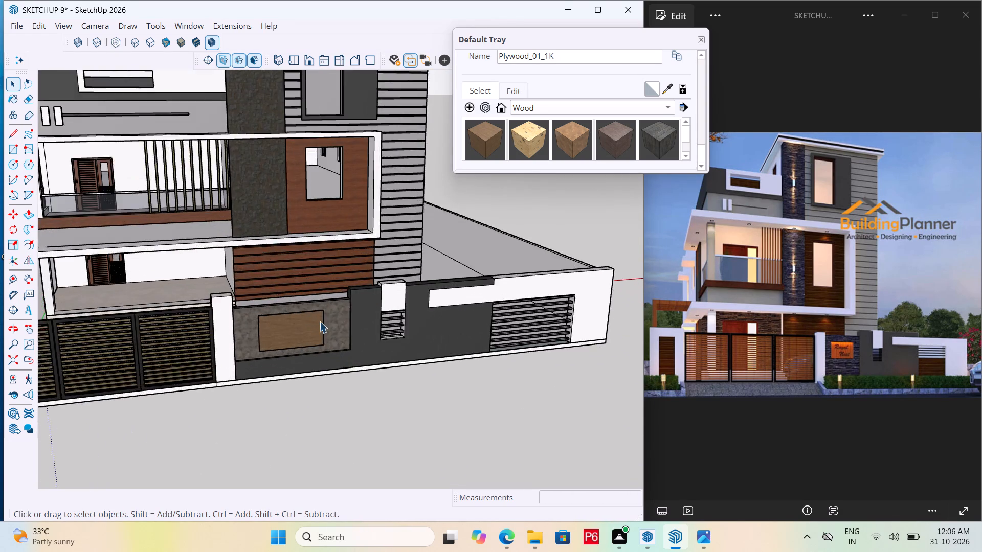
pyautogui.scroll(9, 320, 321)
pyautogui.click(600, 5)
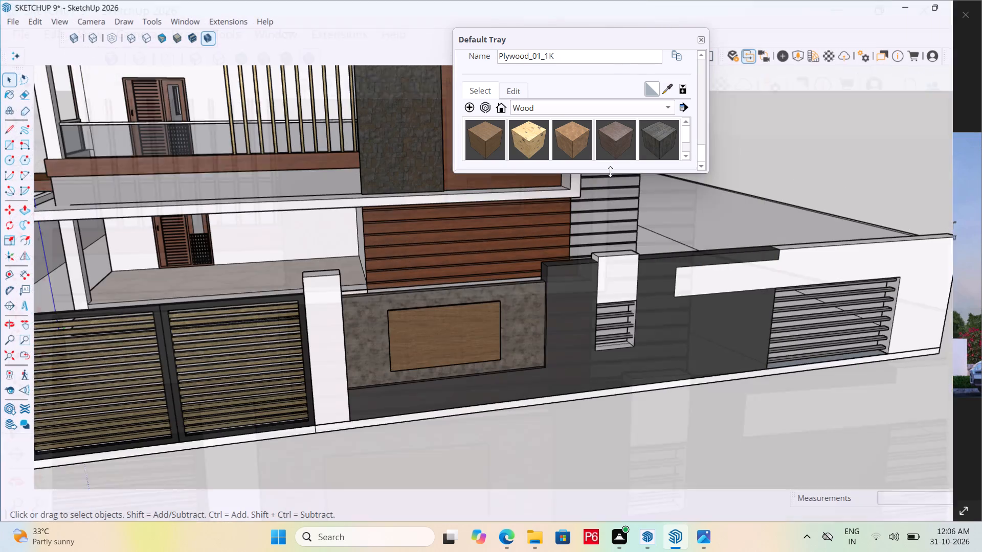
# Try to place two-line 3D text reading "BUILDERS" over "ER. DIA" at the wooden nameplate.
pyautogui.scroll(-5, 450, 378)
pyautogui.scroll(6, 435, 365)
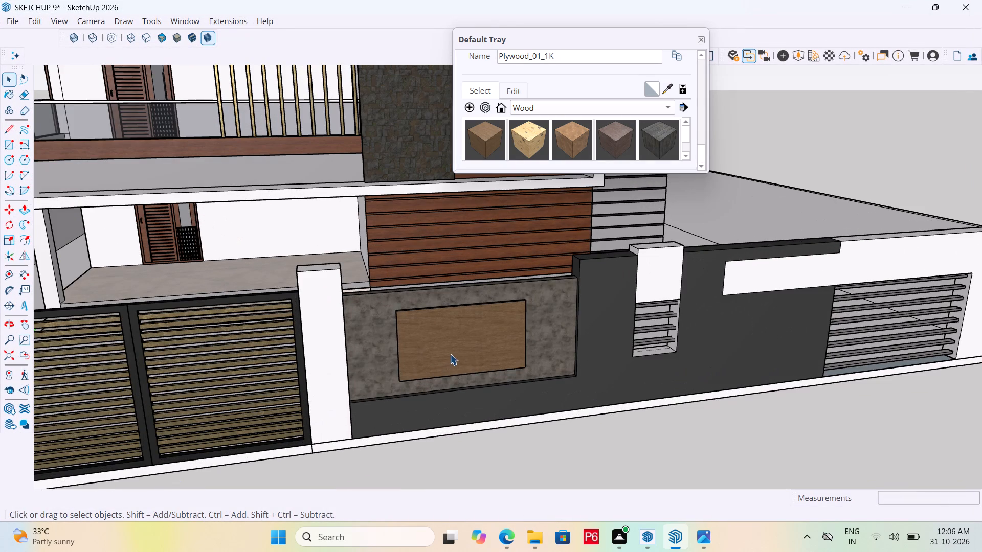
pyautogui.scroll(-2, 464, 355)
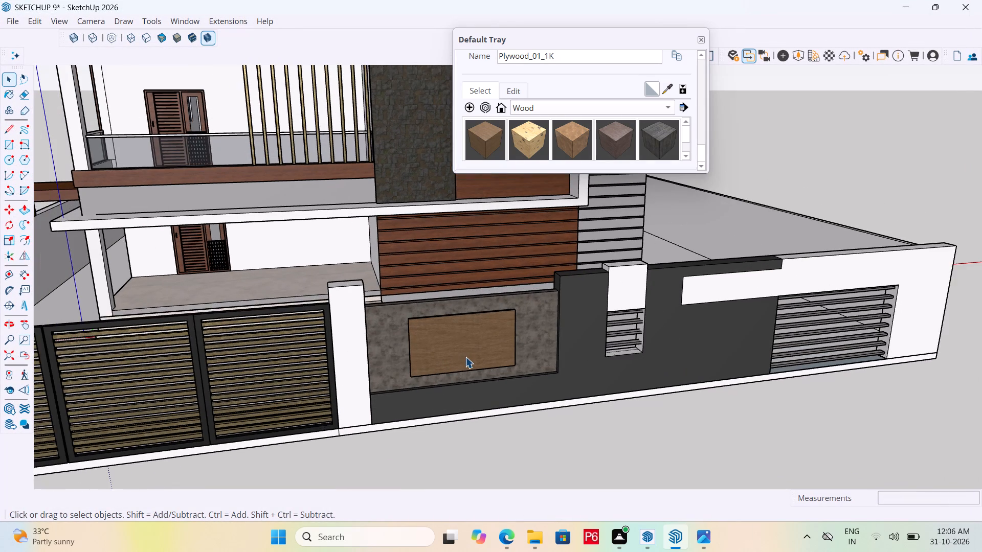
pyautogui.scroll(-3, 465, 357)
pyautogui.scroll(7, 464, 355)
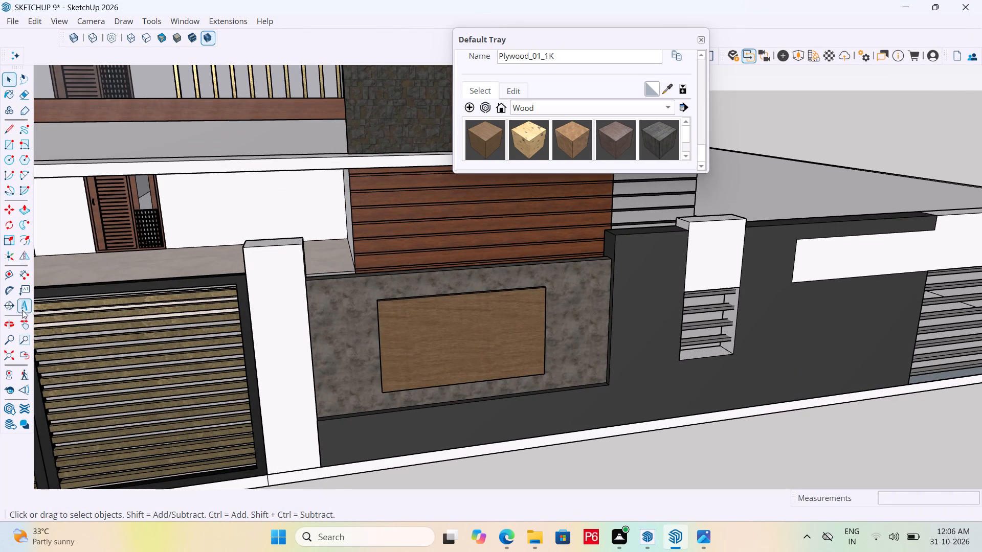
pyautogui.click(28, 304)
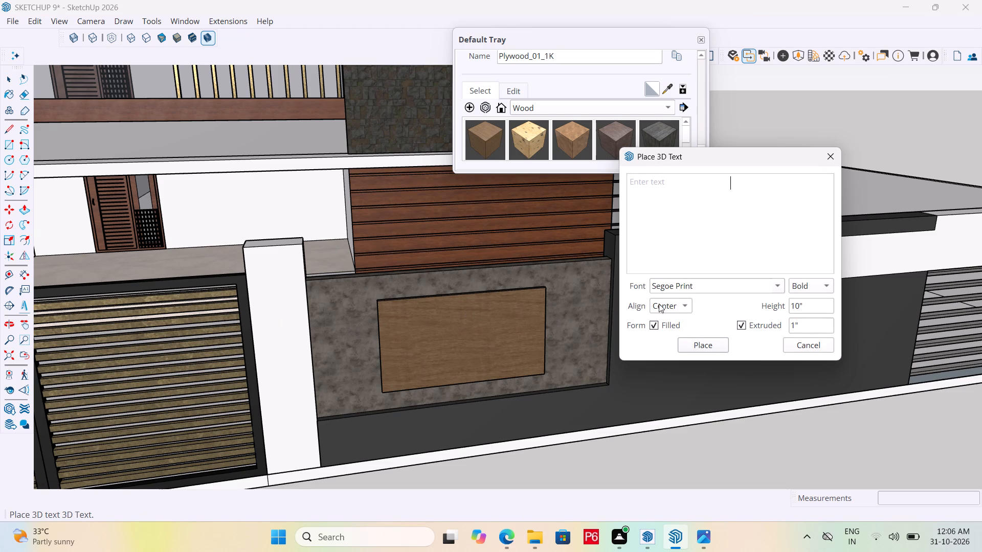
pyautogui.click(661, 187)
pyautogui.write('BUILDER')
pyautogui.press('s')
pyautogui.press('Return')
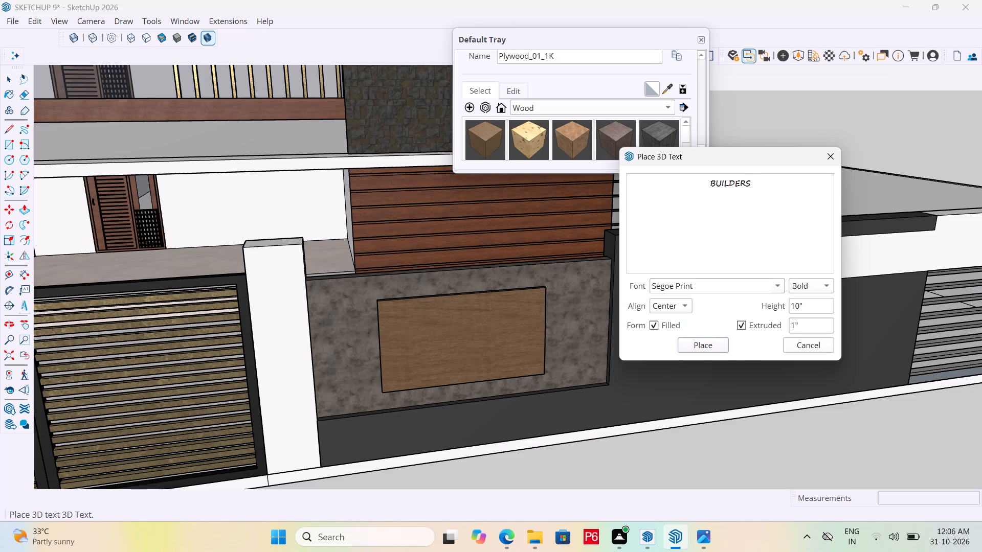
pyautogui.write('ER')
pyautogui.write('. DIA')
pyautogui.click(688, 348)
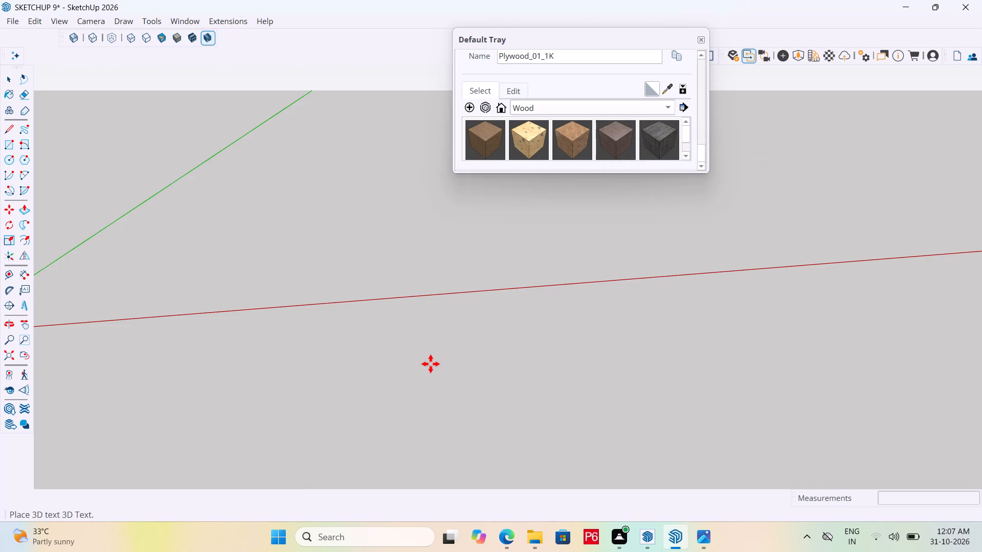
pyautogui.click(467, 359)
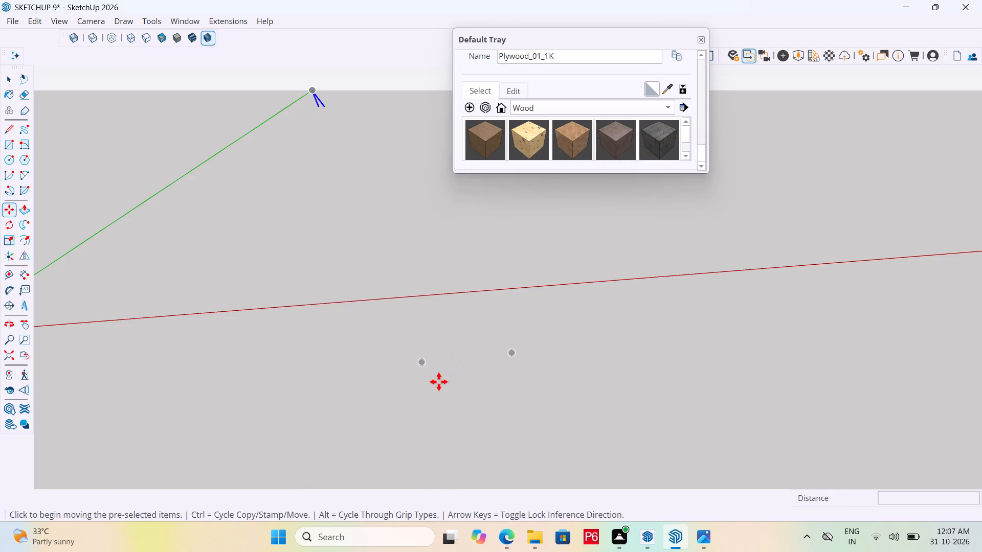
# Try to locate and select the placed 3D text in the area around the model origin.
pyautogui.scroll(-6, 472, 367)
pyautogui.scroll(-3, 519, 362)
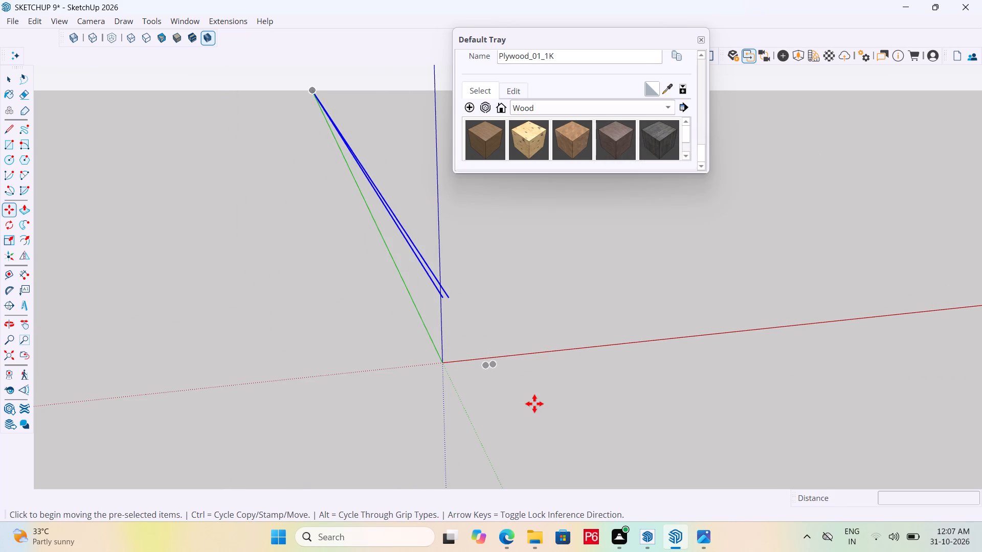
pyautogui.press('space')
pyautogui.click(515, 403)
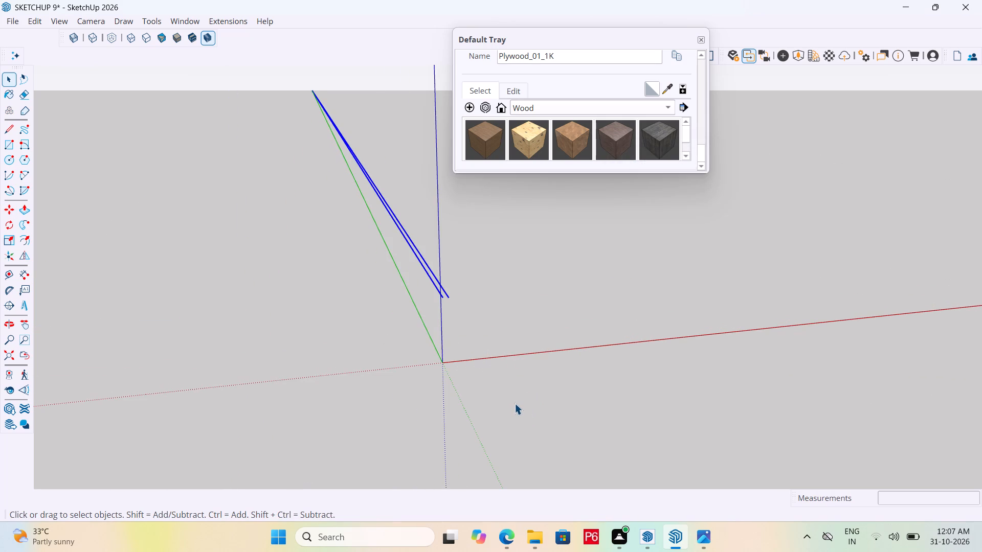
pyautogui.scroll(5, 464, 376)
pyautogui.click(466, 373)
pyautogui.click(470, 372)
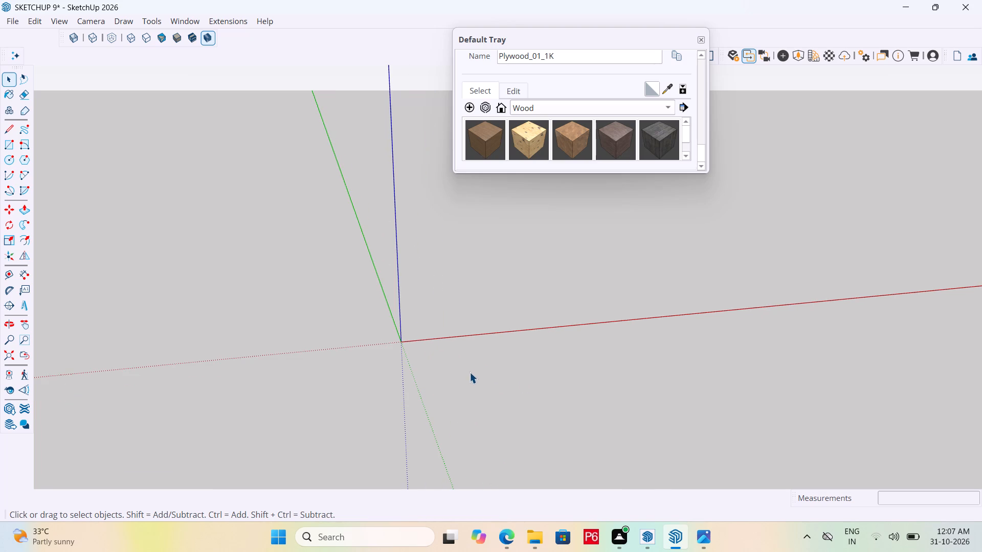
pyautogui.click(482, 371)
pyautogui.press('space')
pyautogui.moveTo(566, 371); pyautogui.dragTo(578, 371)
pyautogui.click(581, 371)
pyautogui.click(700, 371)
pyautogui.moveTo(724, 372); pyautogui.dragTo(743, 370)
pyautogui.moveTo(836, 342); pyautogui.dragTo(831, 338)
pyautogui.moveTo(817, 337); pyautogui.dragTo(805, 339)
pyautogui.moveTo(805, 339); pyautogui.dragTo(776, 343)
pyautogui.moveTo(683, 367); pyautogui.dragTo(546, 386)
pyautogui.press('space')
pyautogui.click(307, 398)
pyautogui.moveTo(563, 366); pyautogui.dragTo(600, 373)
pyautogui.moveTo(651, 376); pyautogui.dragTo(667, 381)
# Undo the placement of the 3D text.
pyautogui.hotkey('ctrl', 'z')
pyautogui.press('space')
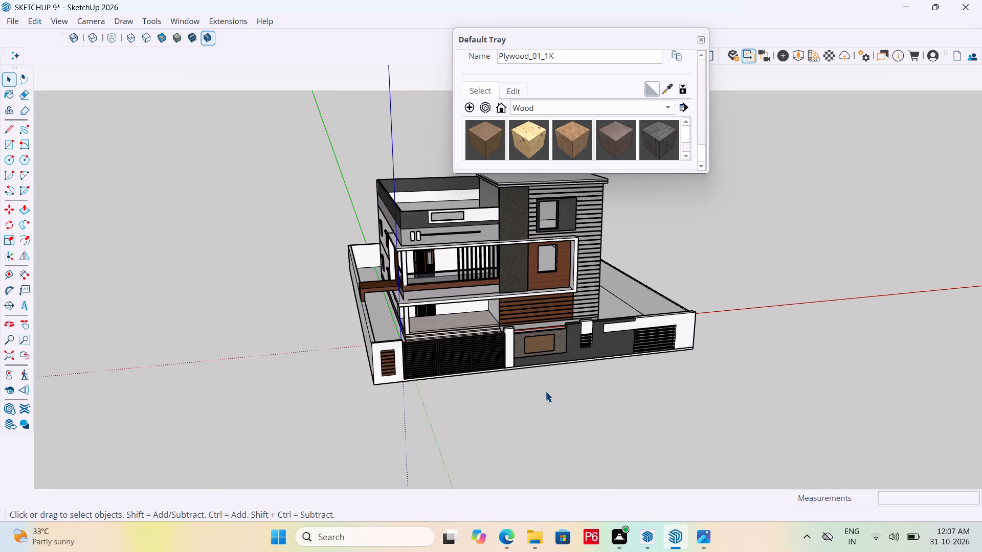
# Open the nested groups of the front boundary wall down to the wooden nameplate and select its front face.
pyautogui.click(545, 391)
pyautogui.scroll(6, 473, 393)
pyautogui.scroll(9, 591, 326)
pyautogui.click(573, 295)
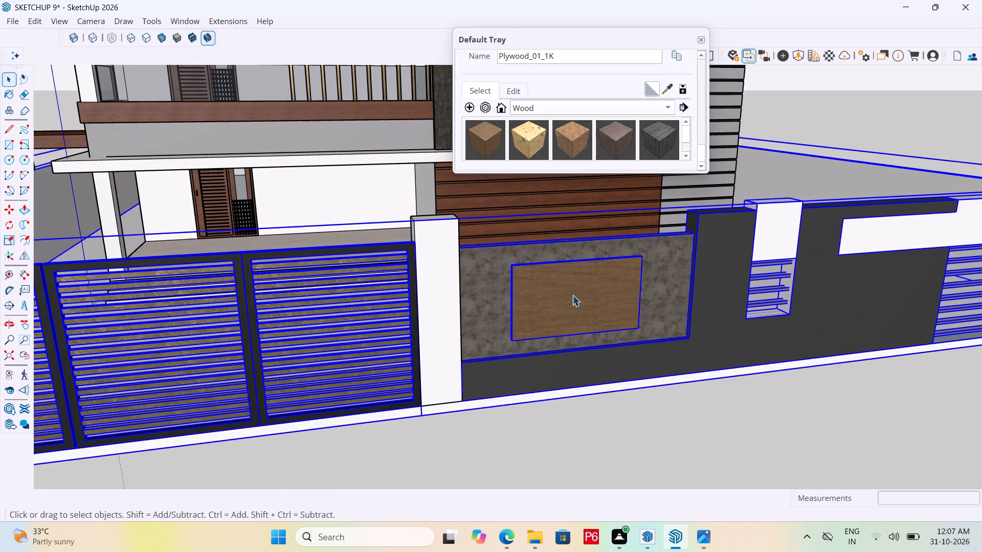
pyautogui.doubleClick(545, 290)
pyautogui.click(552, 277)
pyautogui.doubleClick(563, 289)
pyautogui.click(551, 278)
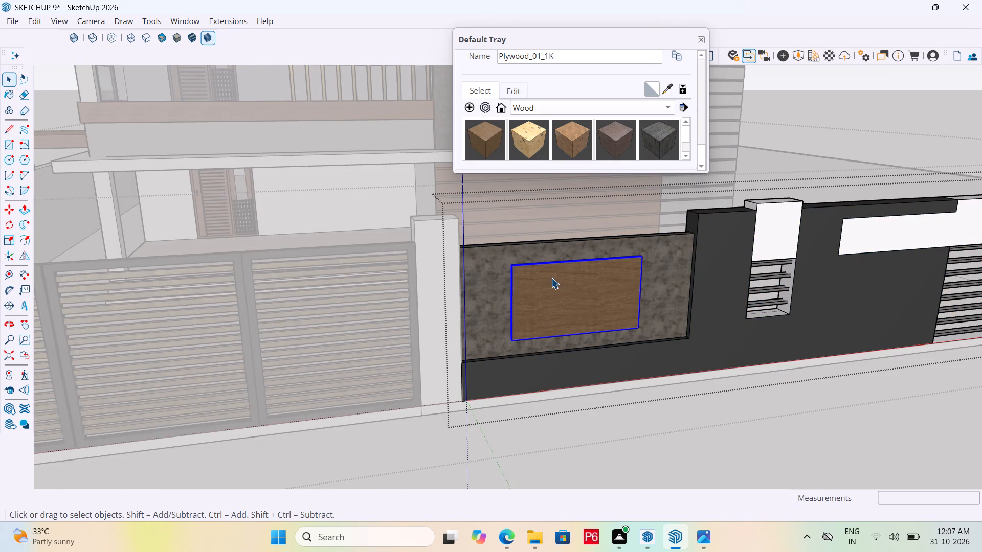
pyautogui.doubleClick(563, 281)
pyautogui.click(582, 283)
pyautogui.scroll(5, 564, 286)
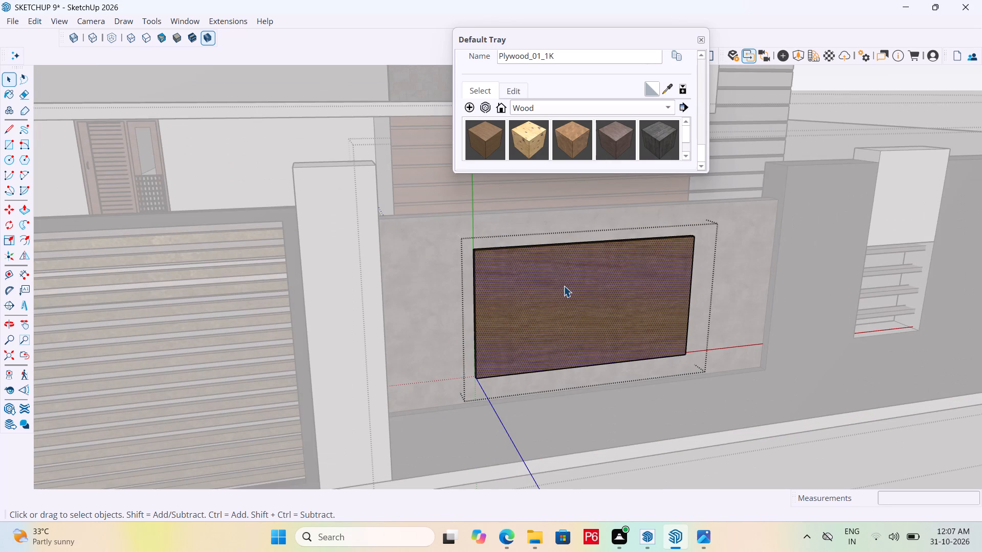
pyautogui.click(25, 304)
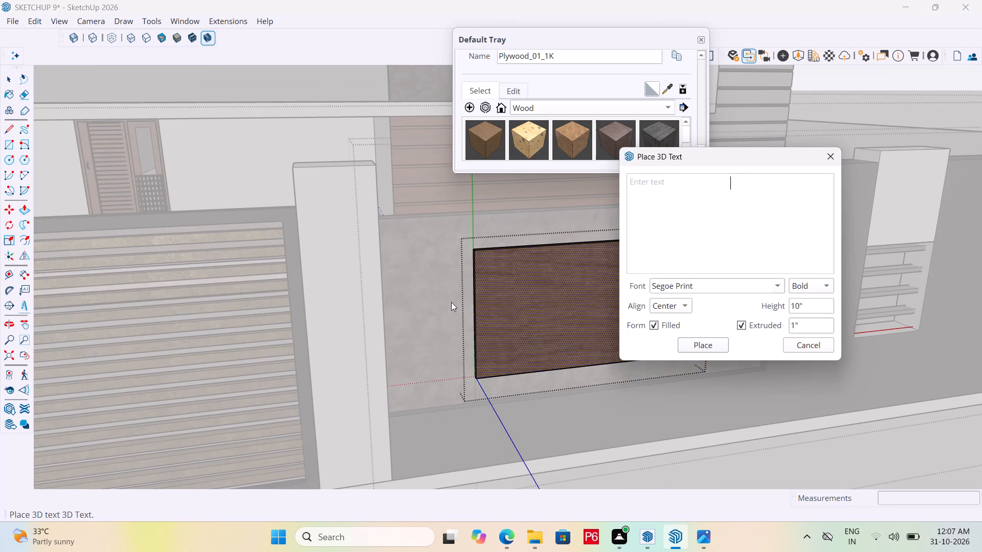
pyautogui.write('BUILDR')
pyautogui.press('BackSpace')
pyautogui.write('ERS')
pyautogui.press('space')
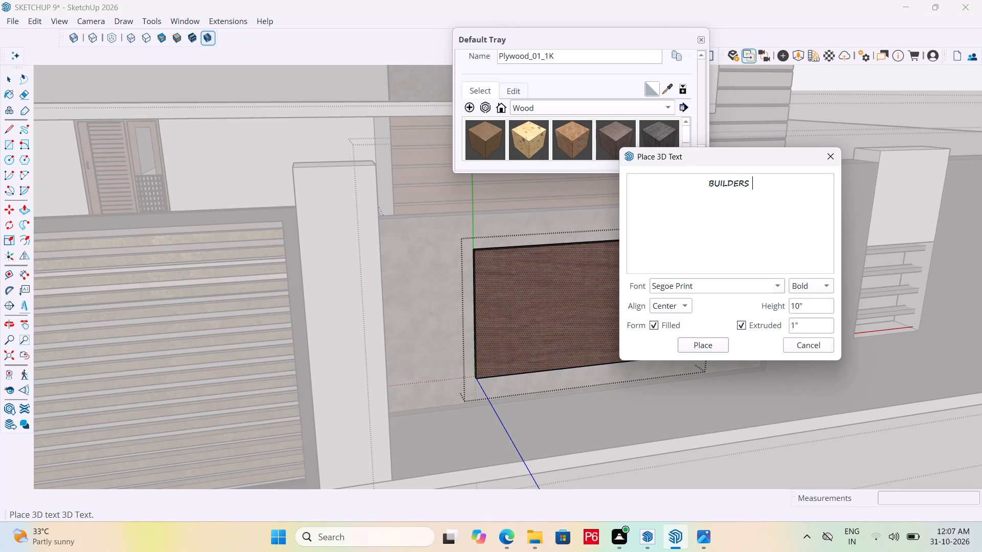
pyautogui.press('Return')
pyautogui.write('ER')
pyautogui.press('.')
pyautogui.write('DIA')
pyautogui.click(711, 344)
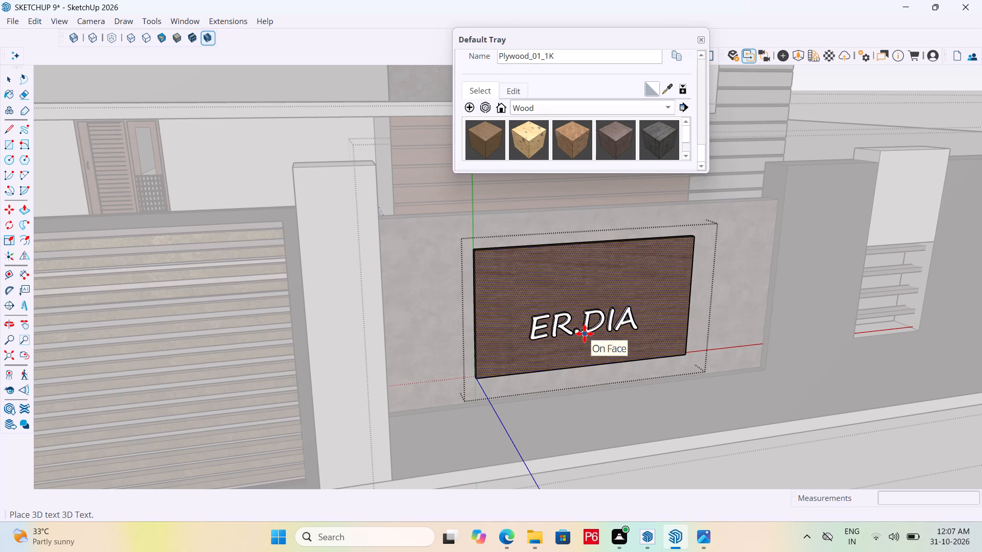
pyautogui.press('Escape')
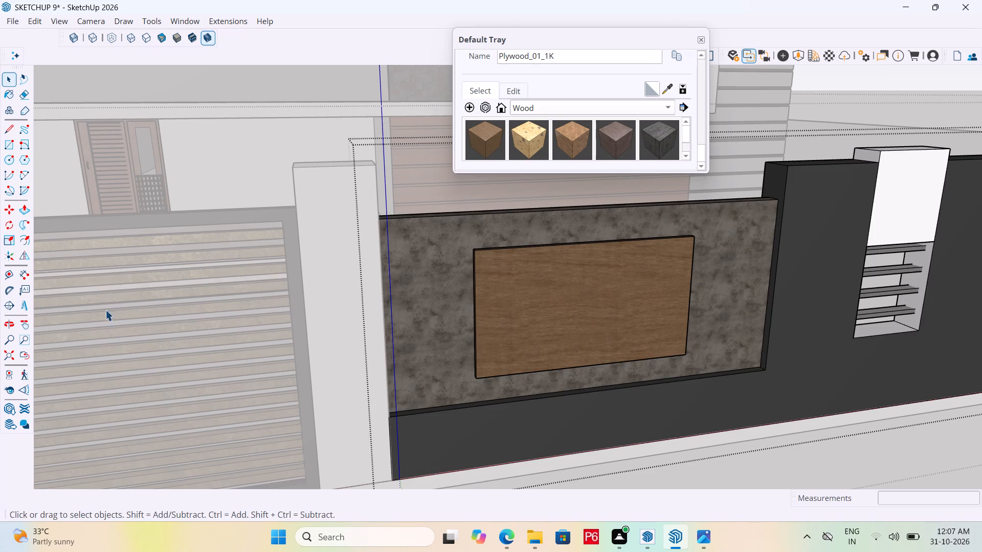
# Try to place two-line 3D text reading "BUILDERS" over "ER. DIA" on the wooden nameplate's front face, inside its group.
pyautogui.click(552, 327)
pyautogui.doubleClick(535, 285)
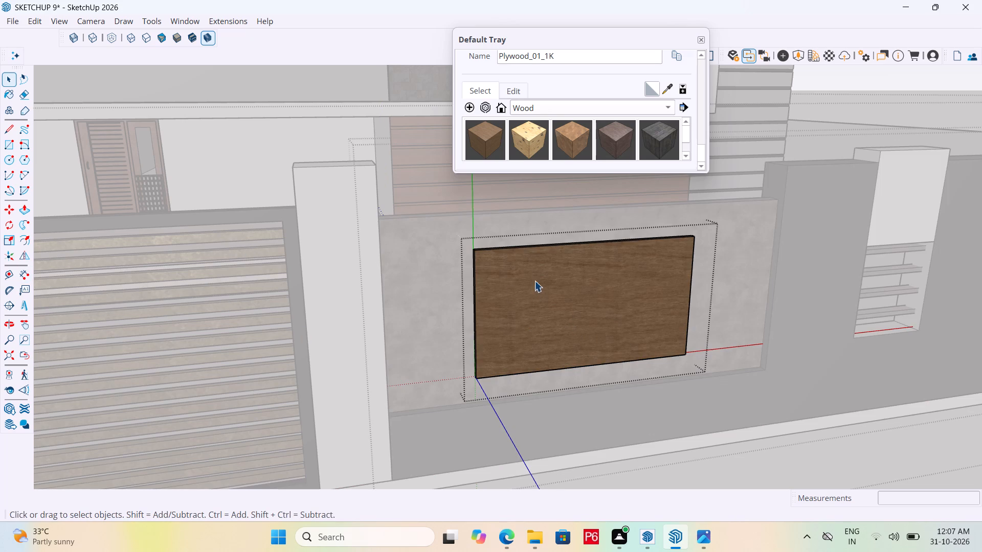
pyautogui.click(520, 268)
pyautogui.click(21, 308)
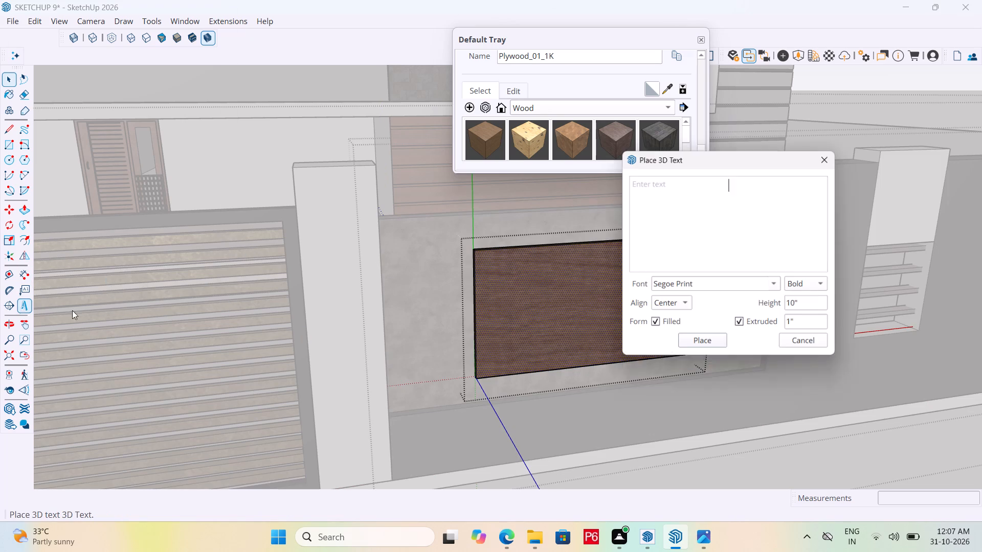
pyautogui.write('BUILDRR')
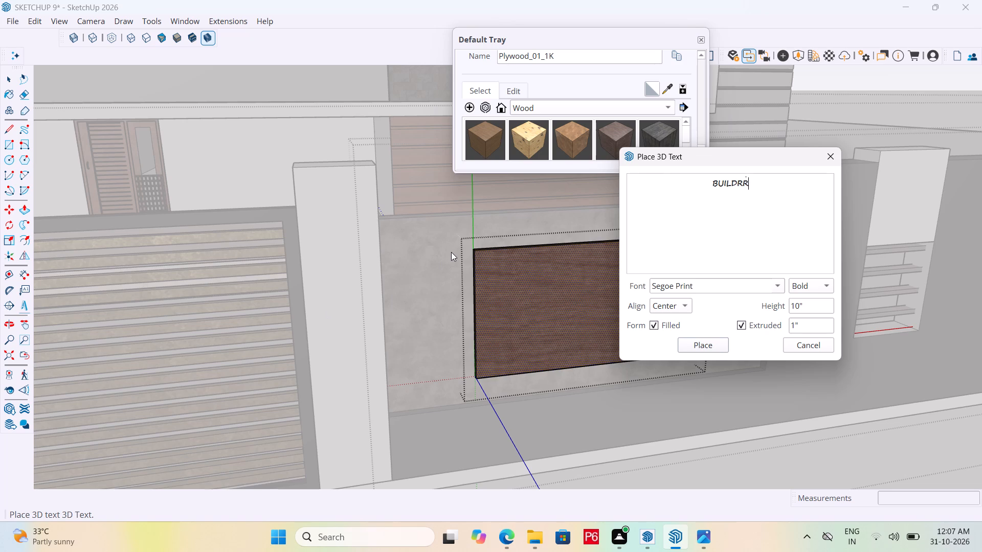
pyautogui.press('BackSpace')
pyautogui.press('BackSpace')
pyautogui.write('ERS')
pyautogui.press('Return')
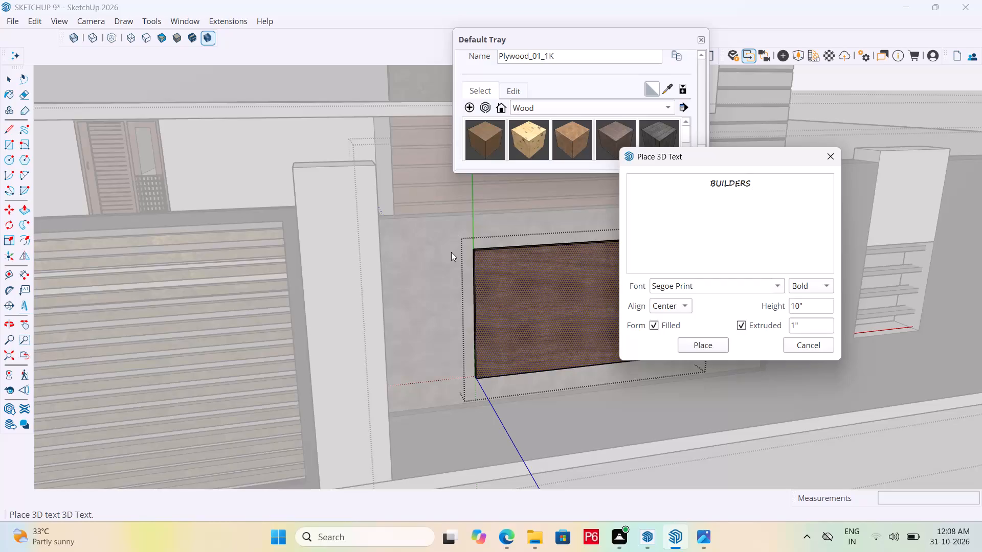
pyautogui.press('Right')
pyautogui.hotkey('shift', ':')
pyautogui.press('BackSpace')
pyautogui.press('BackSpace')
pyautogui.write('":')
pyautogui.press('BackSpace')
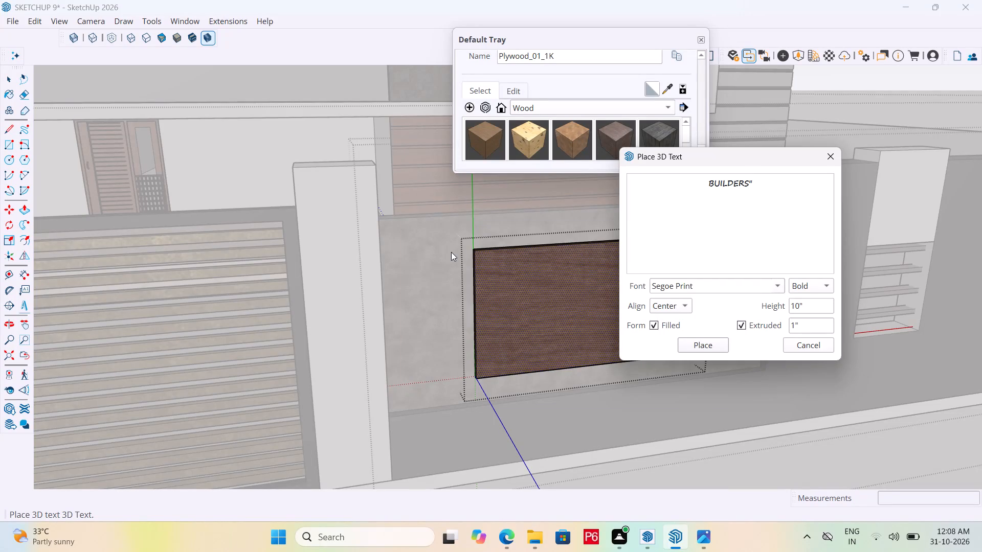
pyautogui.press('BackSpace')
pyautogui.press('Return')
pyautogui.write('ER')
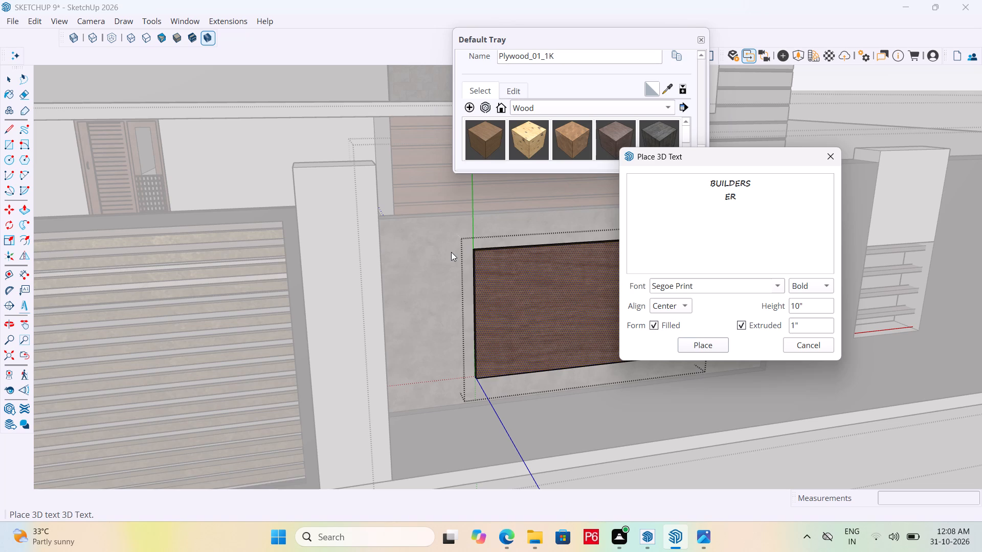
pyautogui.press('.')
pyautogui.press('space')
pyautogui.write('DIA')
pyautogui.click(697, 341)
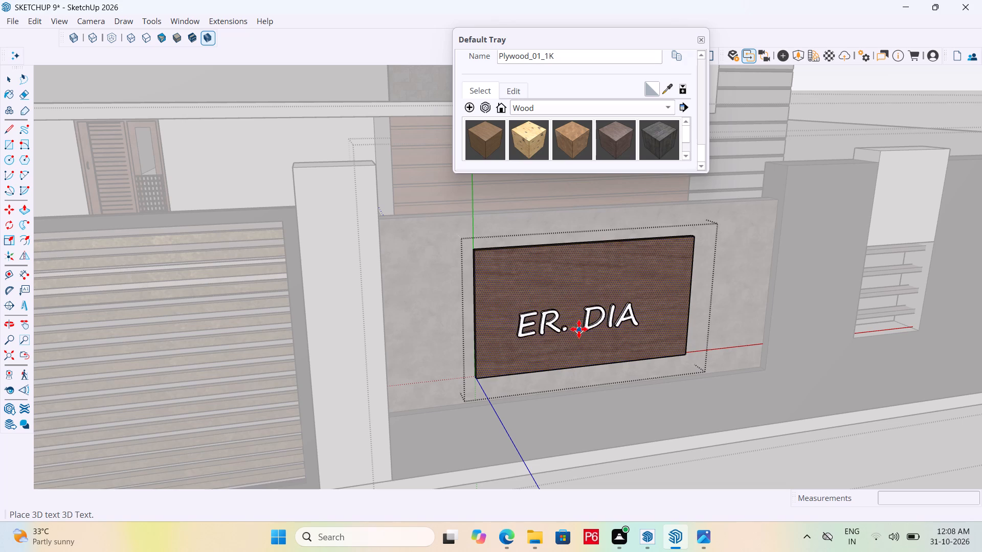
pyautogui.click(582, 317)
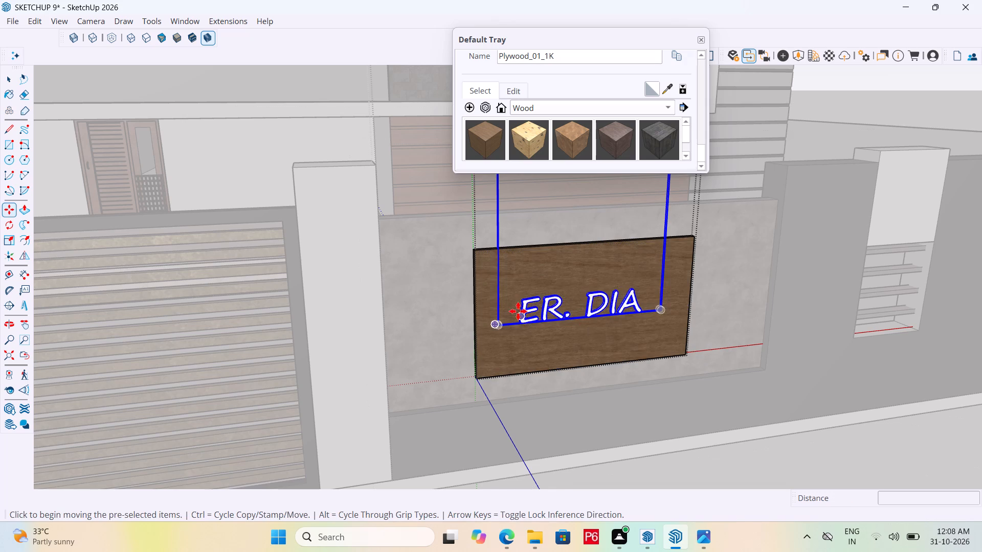
# Examine the placed 3D text on the nameplate and how far it extends above the house.
pyautogui.scroll(-5, 518, 311)
pyautogui.scroll(-7, 502, 363)
pyautogui.scroll(-14, 492, 421)
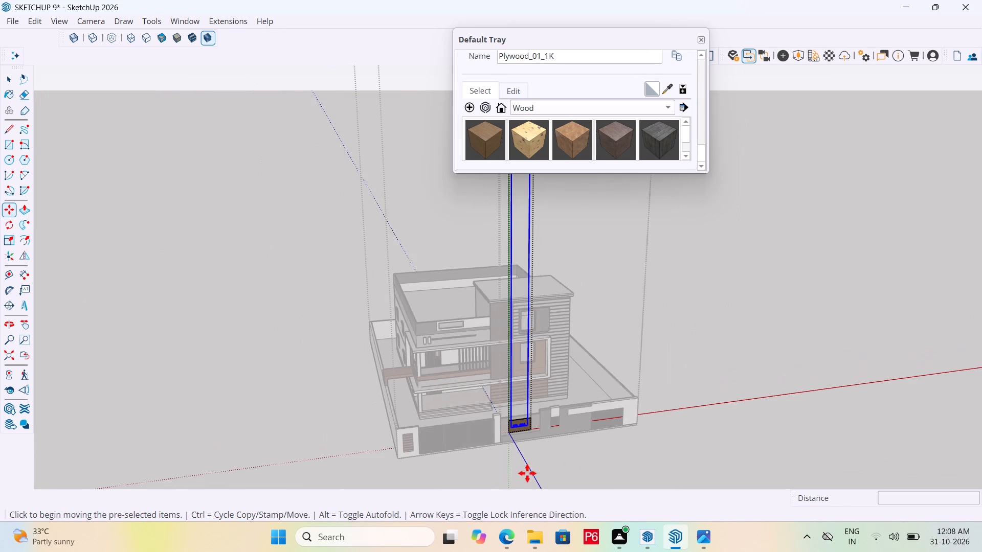
pyautogui.scroll(-20, 516, 445)
pyautogui.scroll(-14, 516, 445)
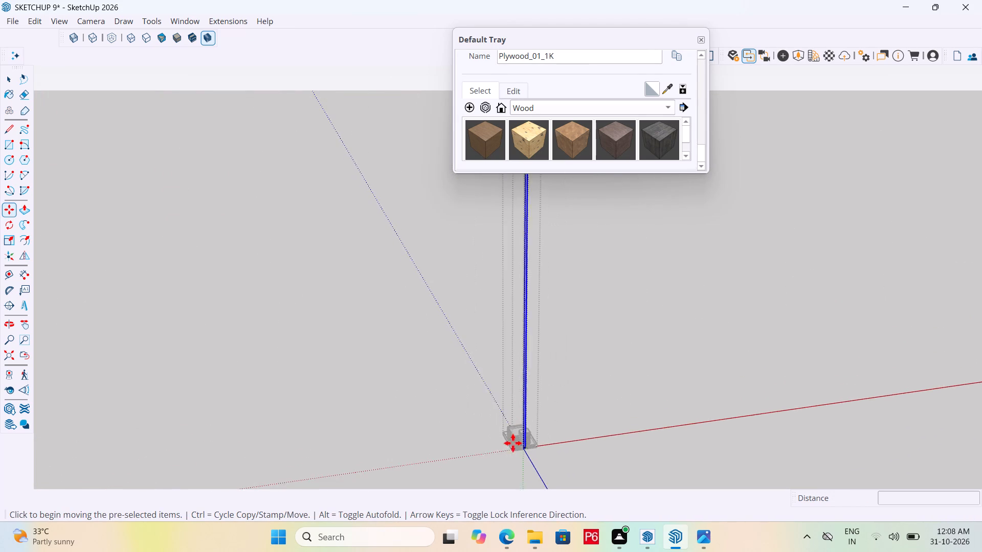
pyautogui.scroll(-13, 513, 443)
pyautogui.scroll(-8, 498, 422)
pyautogui.scroll(18, 503, 464)
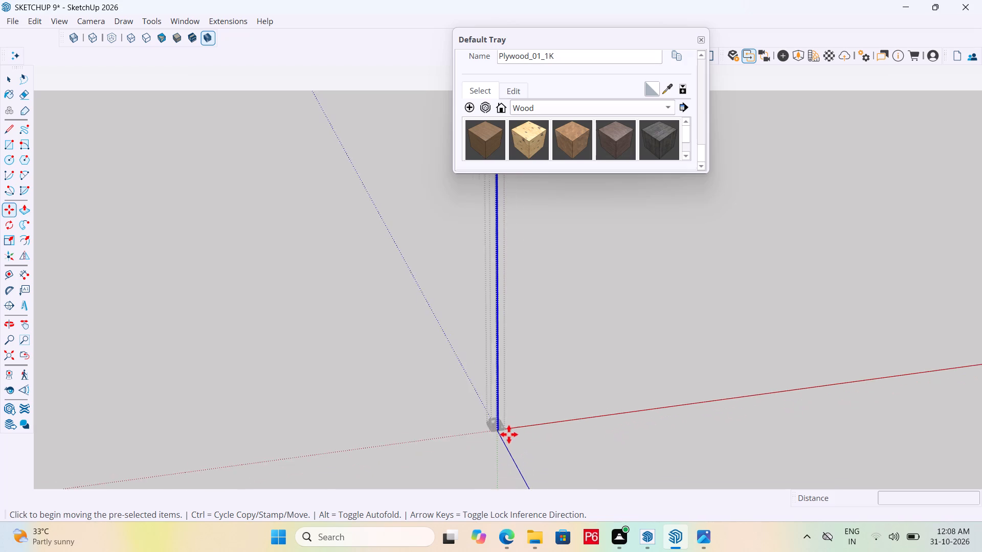
pyautogui.scroll(20, 509, 434)
pyautogui.scroll(20, 509, 434)
pyautogui.scroll(13, 509, 434)
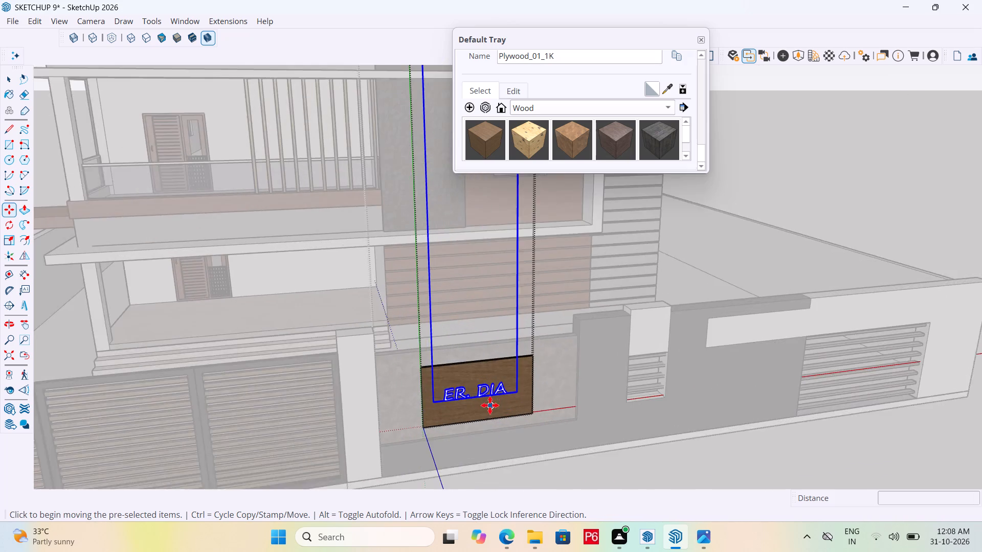
pyautogui.scroll(18, 490, 405)
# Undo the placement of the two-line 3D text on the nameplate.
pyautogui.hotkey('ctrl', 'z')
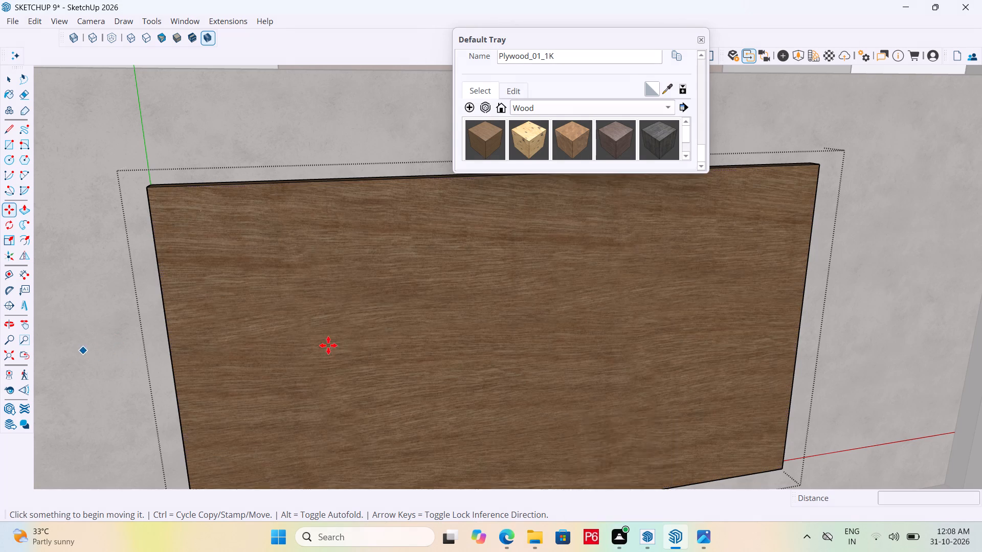
# For the nameplate's front face, compose single-line 3D text reading "BUILDERS : ER.DIA" in bold Segoe Print, 10" high and extruded 1".
pyautogui.press('space')
pyautogui.click(384, 323)
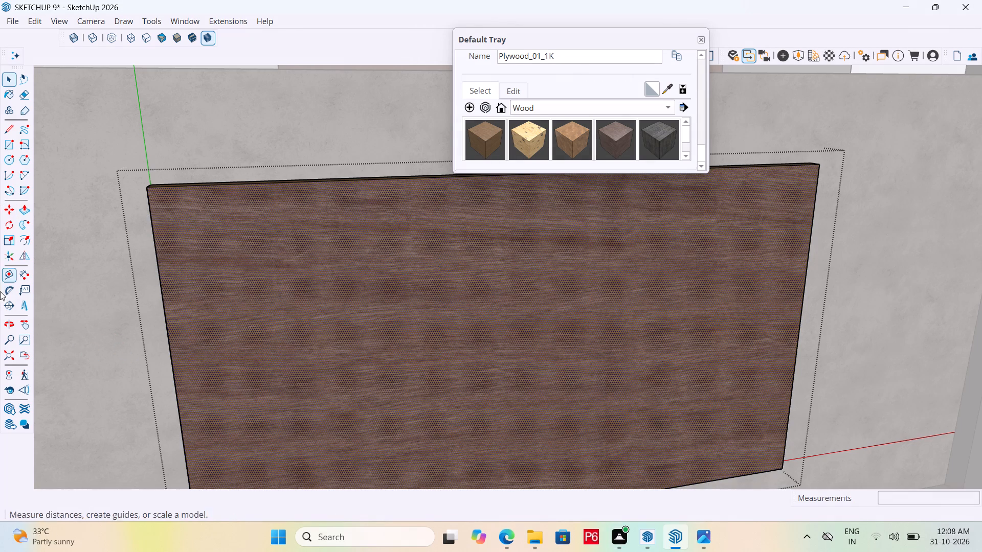
pyautogui.click(22, 308)
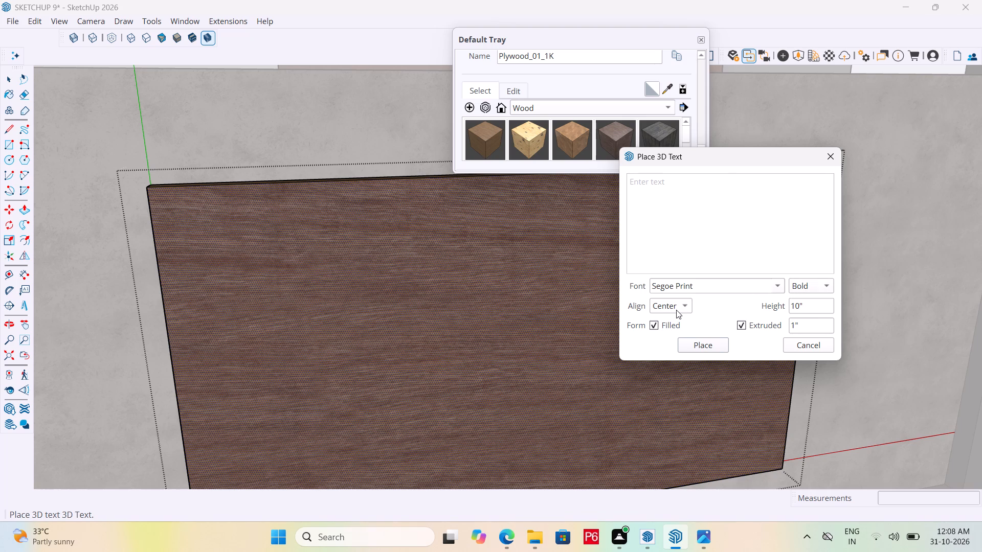
pyautogui.click(686, 302)
pyautogui.click(720, 290)
pyautogui.doubleClick(743, 291)
pyautogui.click(779, 288)
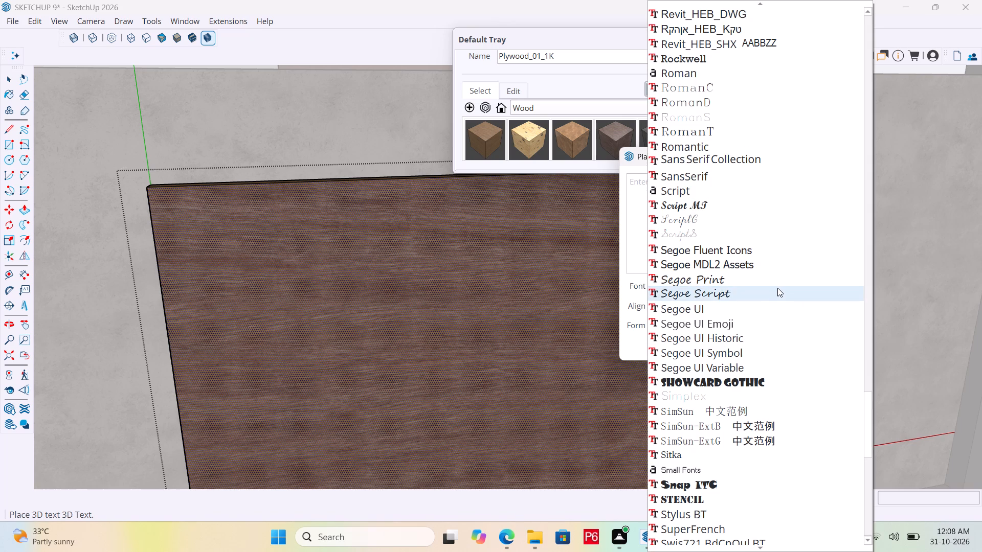
pyautogui.click(938, 340)
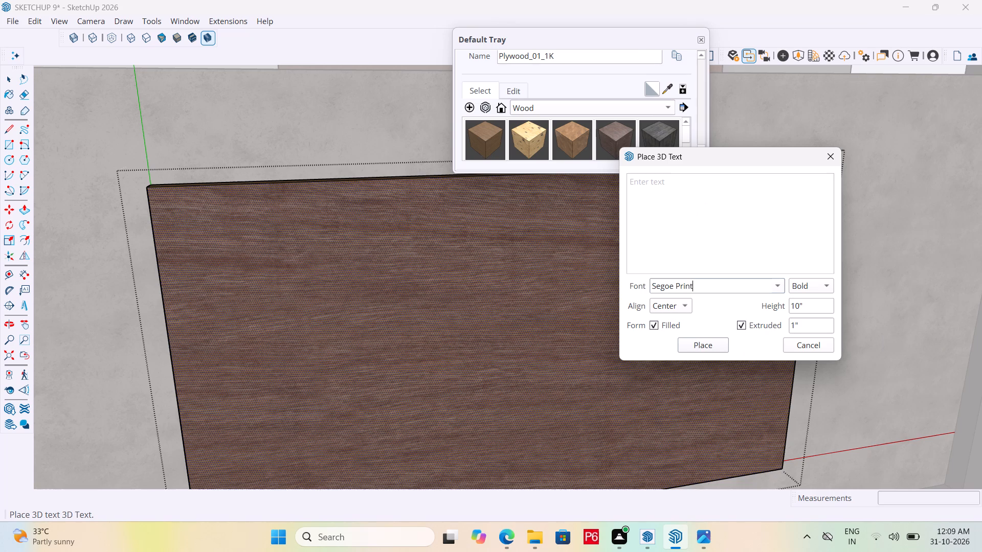
pyautogui.click(724, 192)
pyautogui.write('BUILDR')
pyautogui.press('BackSpace')
pyautogui.write('ERS')
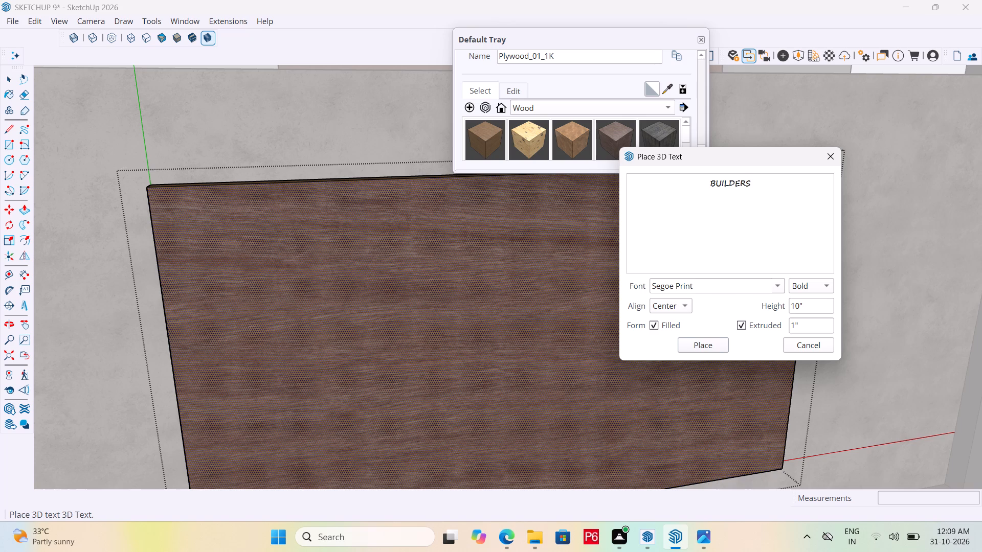
pyautogui.press('space')
pyautogui.press(';')
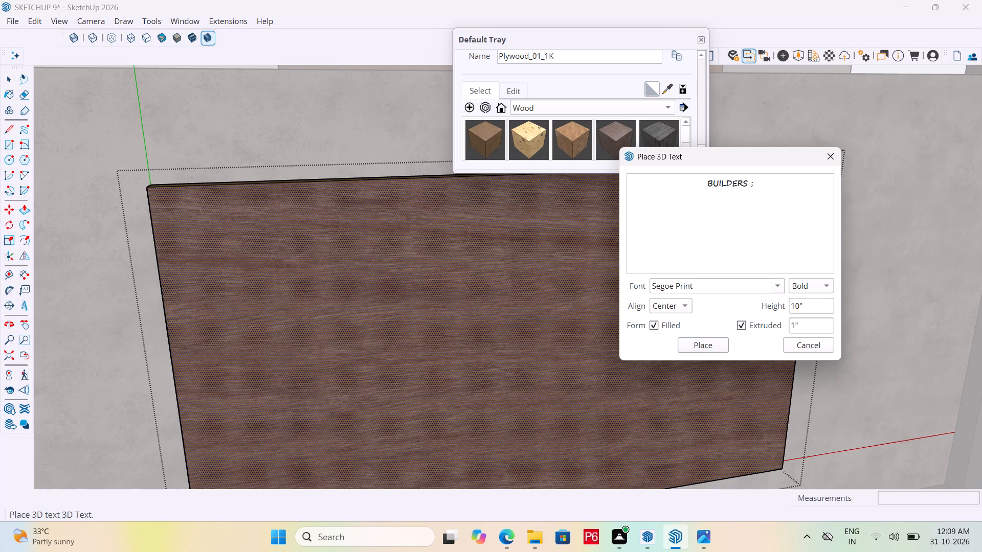
pyautogui.press('BackSpace')
pyautogui.hotkey('shift', ':')
pyautogui.press('space')
pyautogui.write('ER')
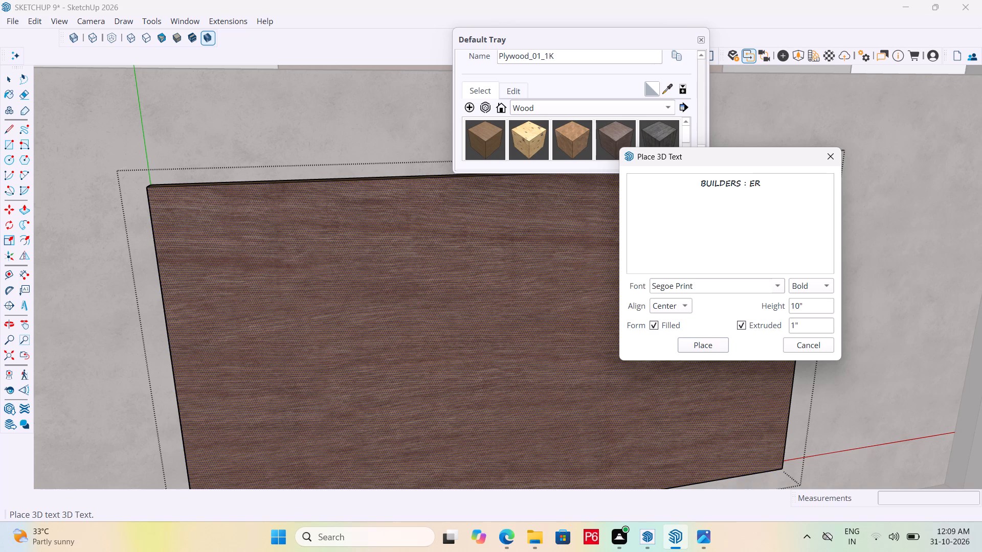
pyautogui.press('.')
pyautogui.write('DIA')
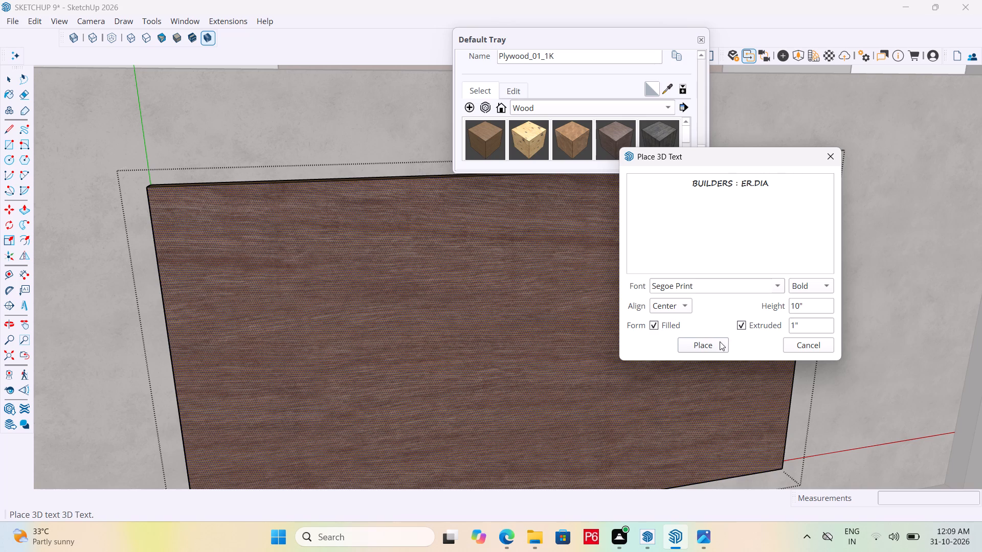
# Place the "BUILDERS : ER.DIA" text on the nameplate's front face, spanning across its upper half.
pyautogui.click(720, 341)
pyautogui.scroll(-5, 494, 337)
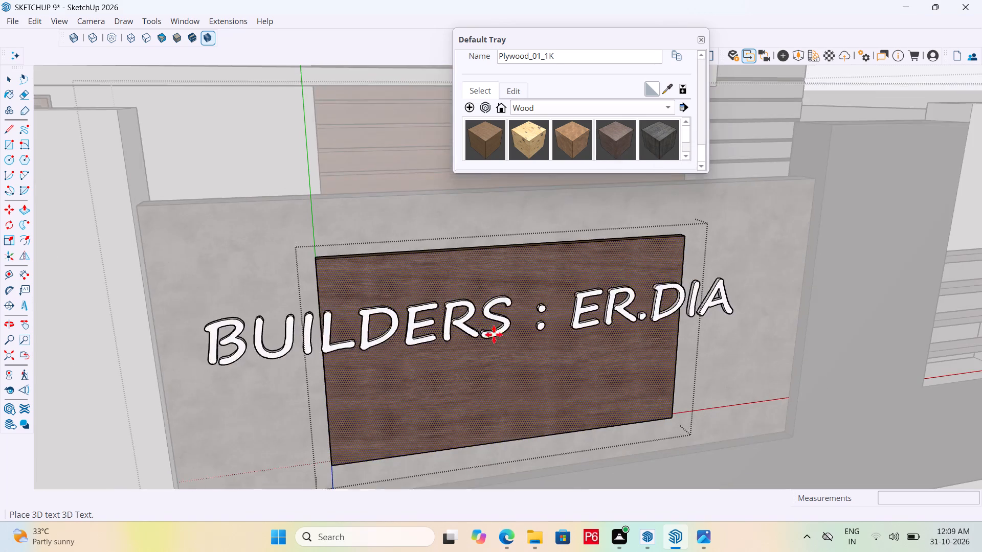
pyautogui.scroll(-1, 494, 335)
pyautogui.scroll(-4, 454, 321)
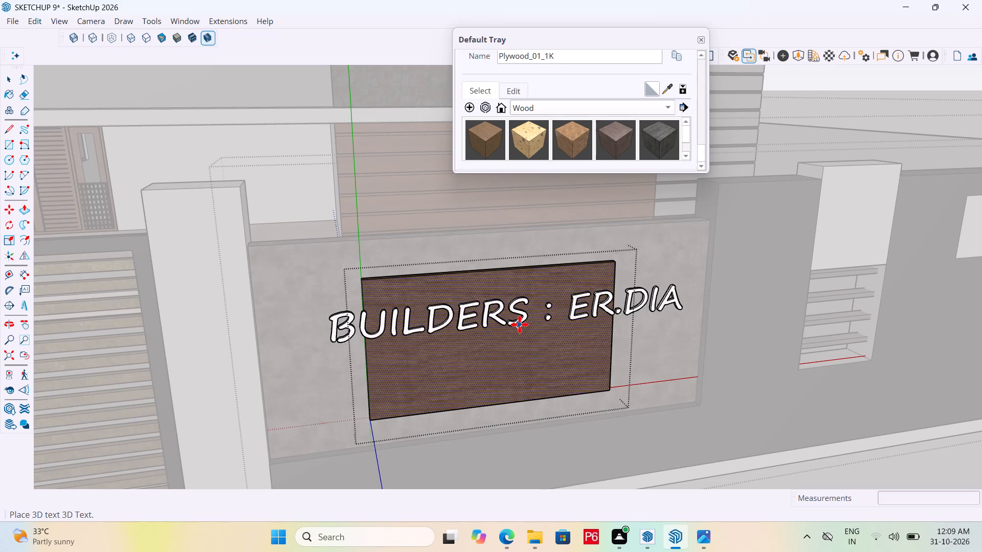
pyautogui.moveTo(559, 334); pyautogui.dragTo(513, 326, button='middle')
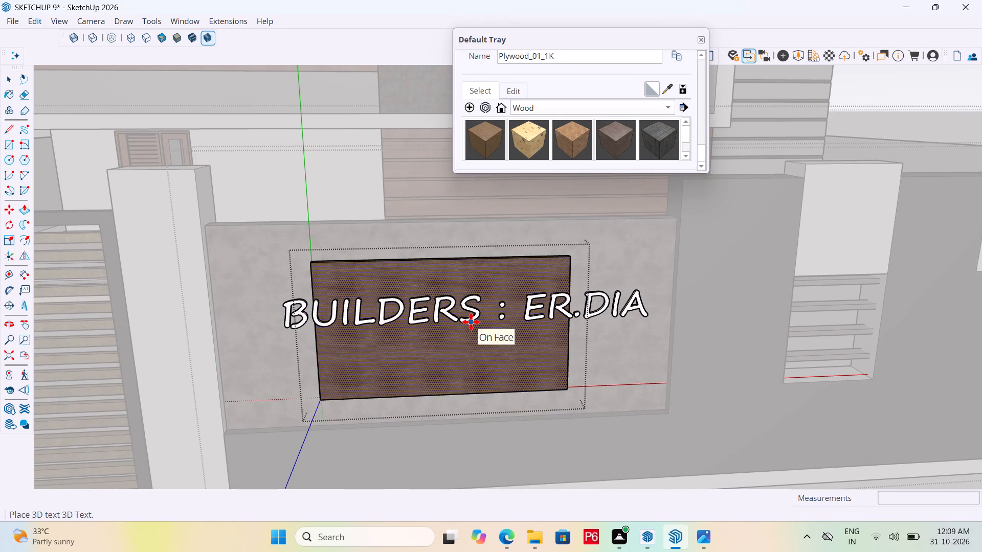
pyautogui.click(471, 322)
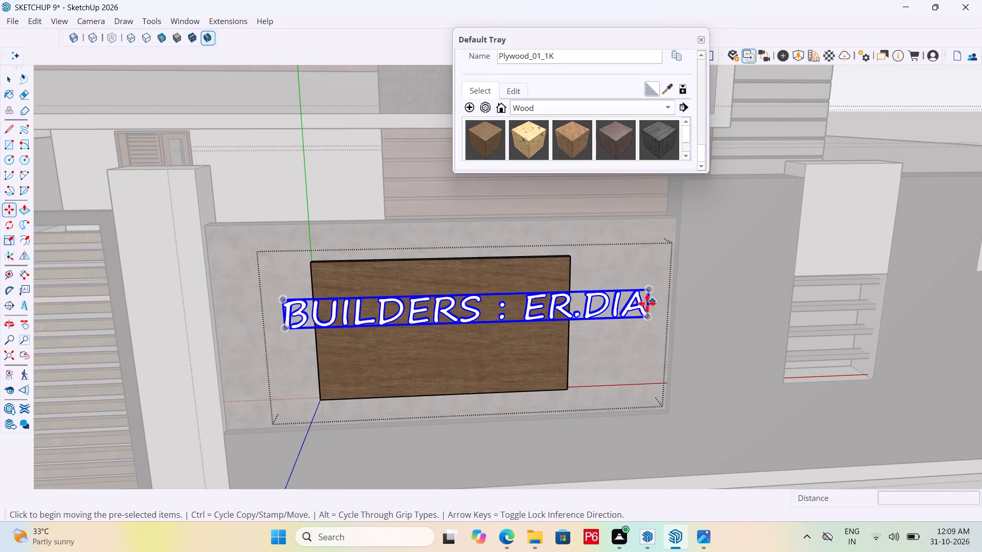
# Scale the text along the red axis from both ends, by about 0.71 and about 0.87, so it fits within the nameplate's width.
pyautogui.click(9, 239)
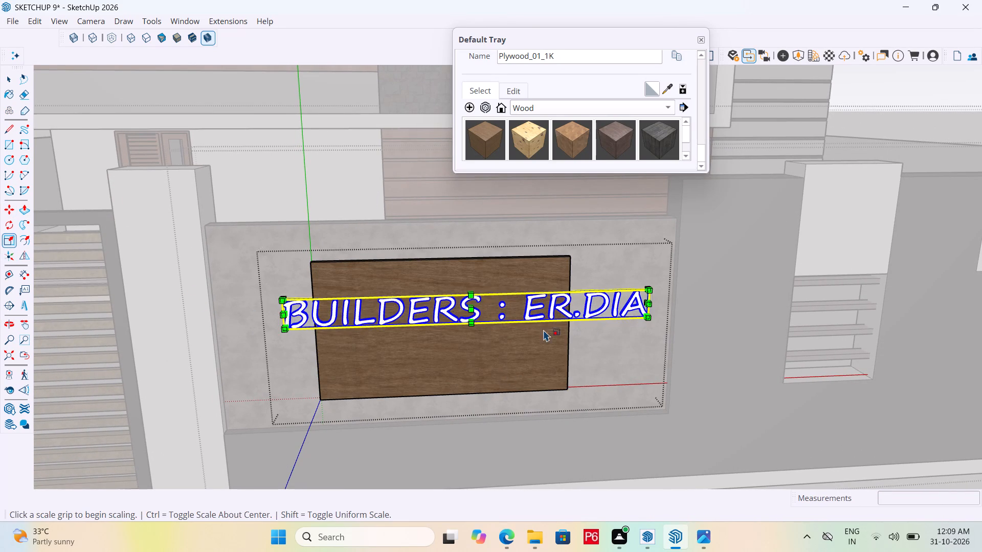
pyautogui.scroll(3, 564, 272)
pyautogui.moveTo(630, 284); pyautogui.dragTo(293, 237, button='middle')
pyautogui.scroll(10, 622, 393)
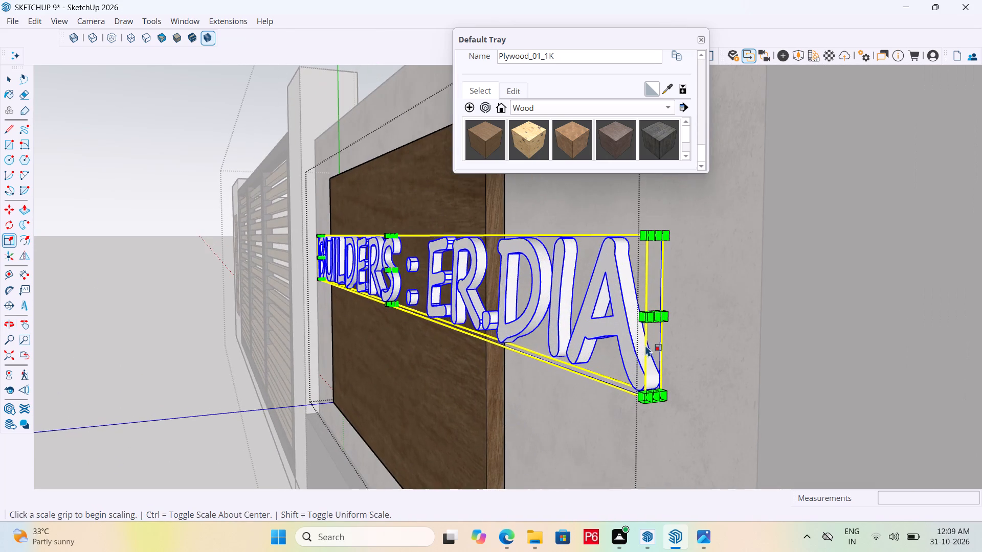
pyautogui.click(656, 318)
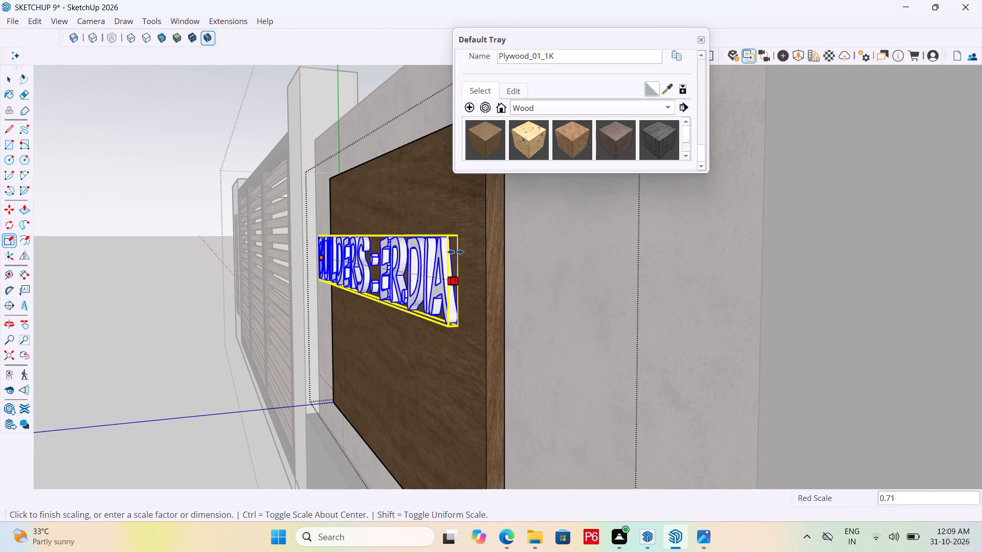
pyautogui.click(467, 263)
pyautogui.moveTo(387, 335); pyautogui.dragTo(822, 367, button='middle')
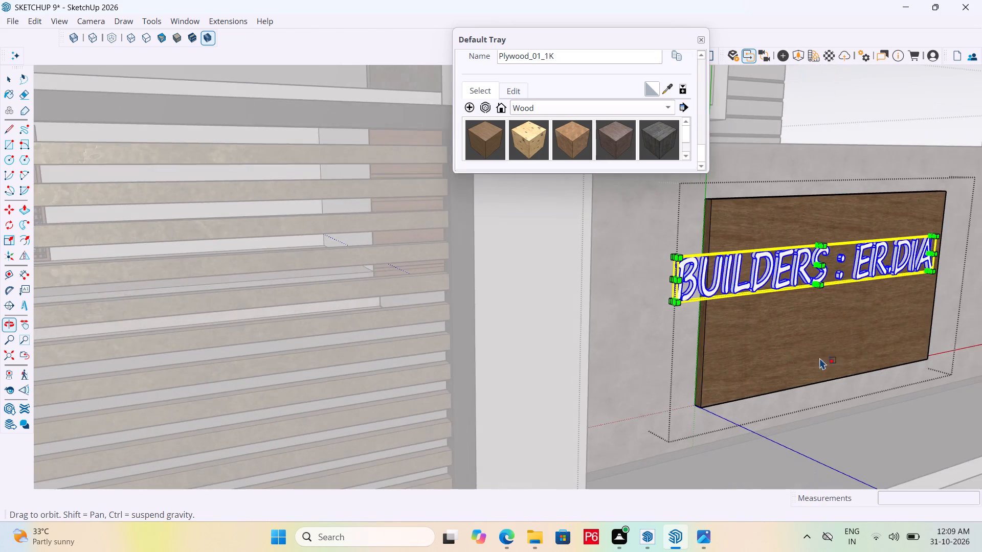
pyautogui.scroll(9, 694, 307)
pyautogui.scroll(5, 655, 262)
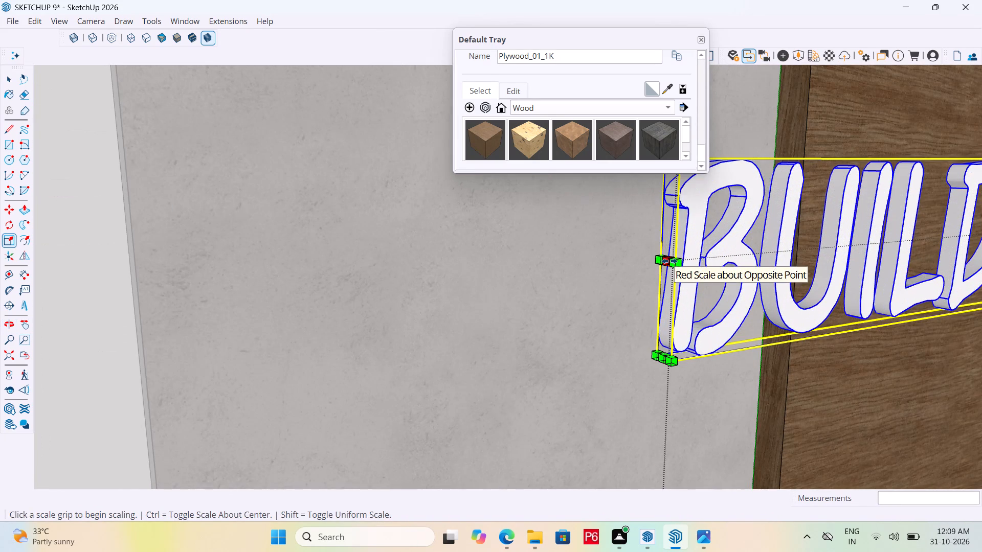
pyautogui.click(669, 261)
pyautogui.click(830, 226)
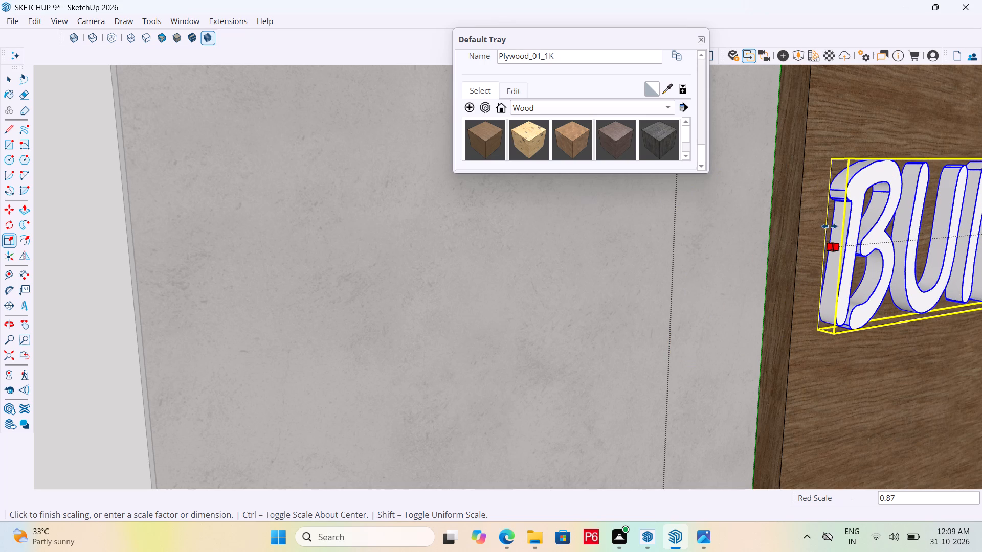
pyautogui.scroll(-6, 395, 234)
pyautogui.scroll(-9, 336, 247)
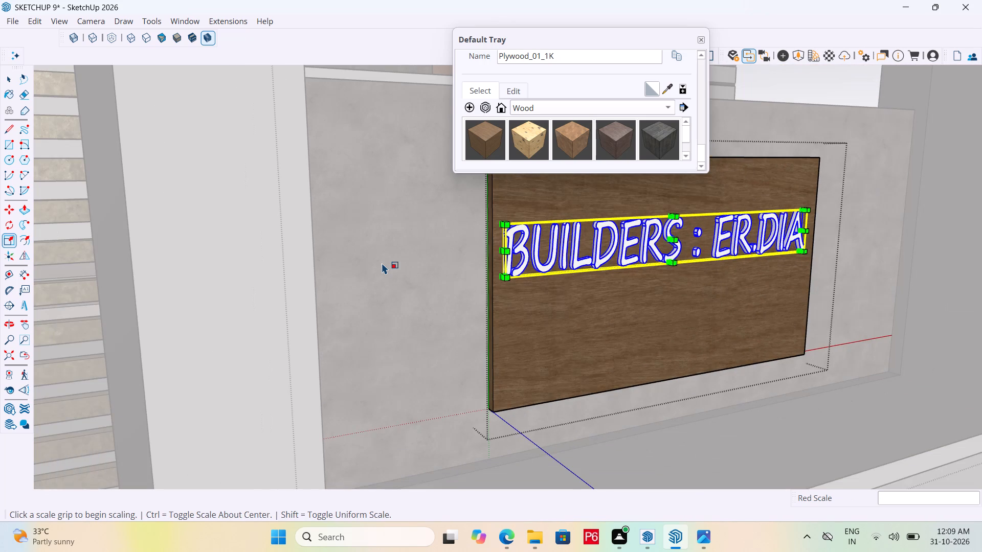
# Save the model.
pyautogui.hotkey('ctrl', 's')
pyautogui.hotkey('ctrl', 's')
pyautogui.hotkey('ctrl', 's')
pyautogui.hotkey('ctrl', 's')
pyautogui.hotkey('ctrl', 's')
pyautogui.hotkey('ctrl', 's')
# Narrow the text slightly more along the red axis from its "DIA" end, and from its "B" end by about 0.97, leaving side margins.
pyautogui.scroll(-1, 723, 399)
pyautogui.moveTo(718, 398); pyautogui.dragTo(553, 396, button='middle')
pyautogui.scroll(-4, 597, 378)
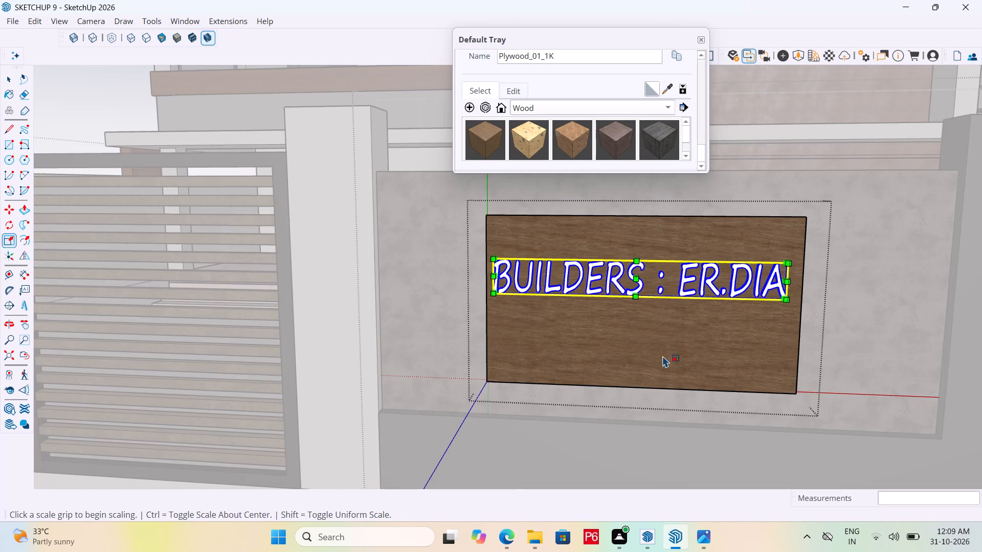
pyautogui.moveTo(579, 371); pyautogui.dragTo(360, 385, button='middle')
pyautogui.scroll(6, 644, 370)
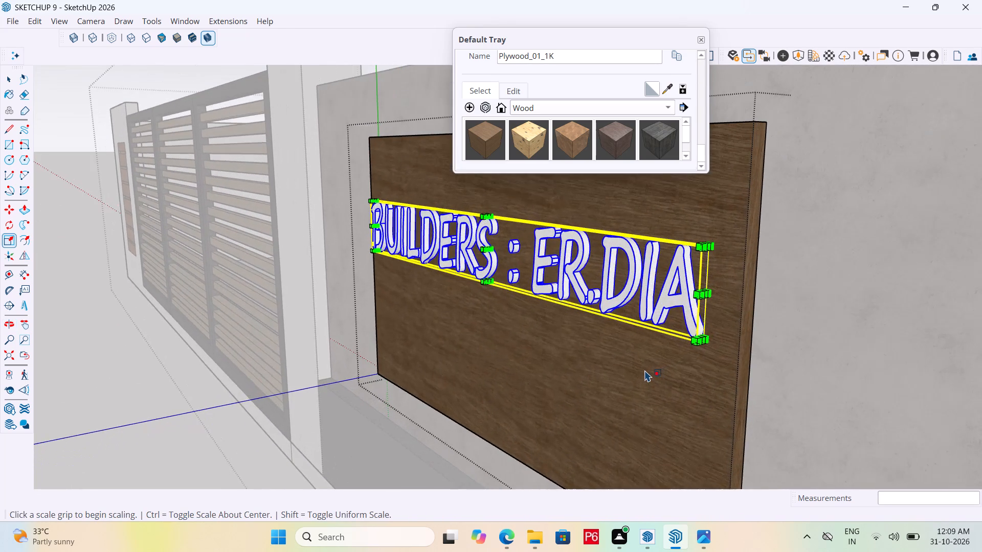
pyautogui.scroll(9, 697, 299)
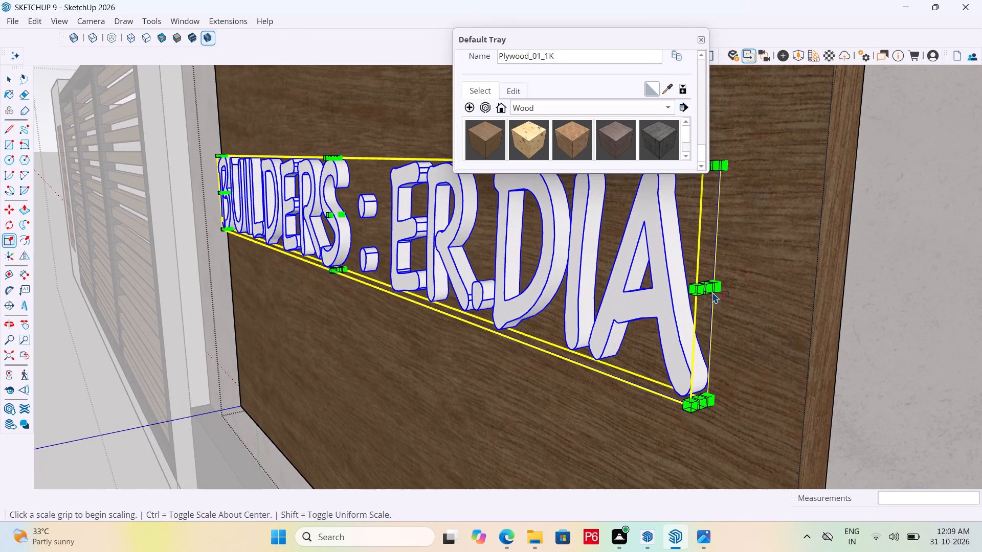
pyautogui.click(709, 288)
pyautogui.click(677, 275)
pyautogui.scroll(-1, 413, 349)
pyautogui.moveTo(412, 349); pyautogui.dragTo(413, 351, button='middle')
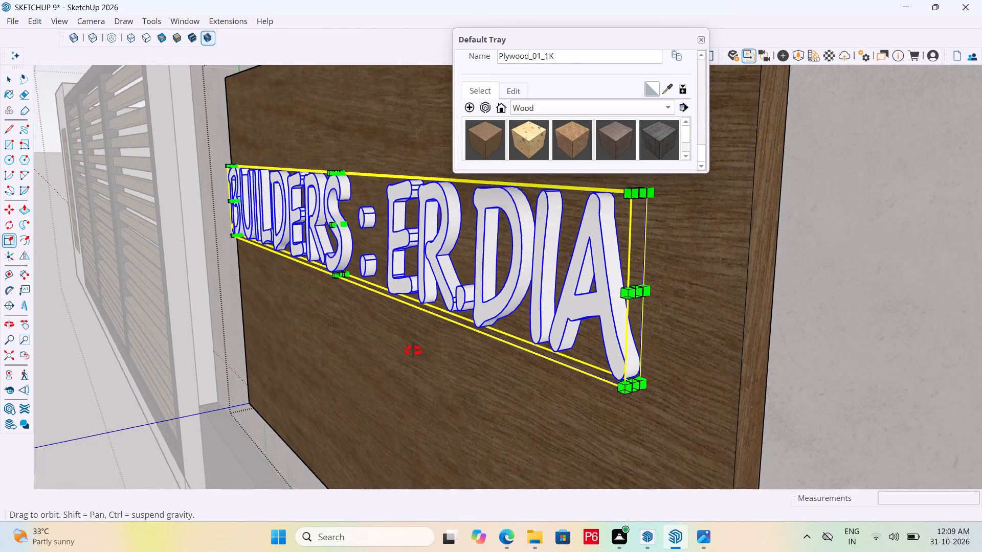
pyautogui.moveTo(413, 351); pyautogui.dragTo(883, 340, button='middle')
pyautogui.scroll(-5, 805, 311)
pyautogui.scroll(8, 375, 379)
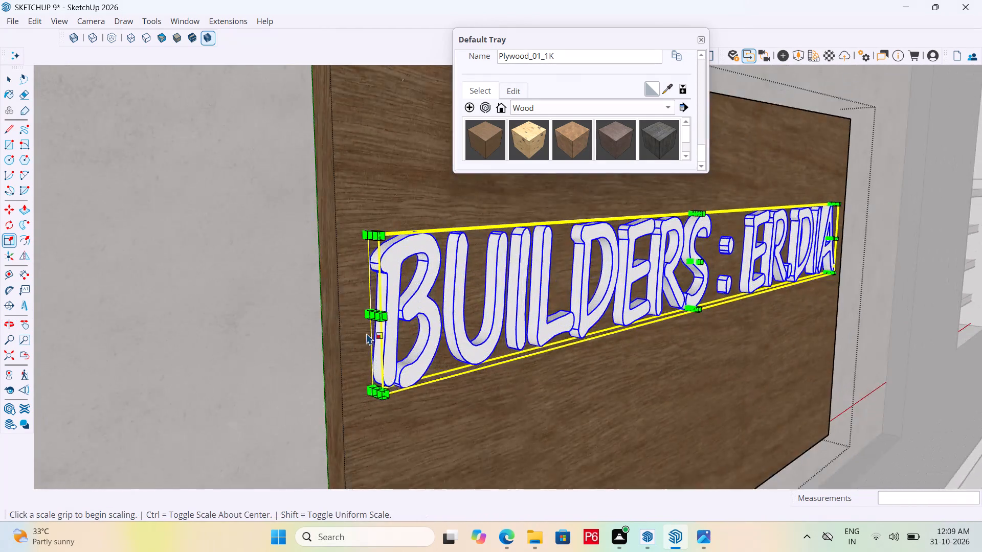
pyautogui.scroll(3, 366, 333)
pyautogui.click(380, 308)
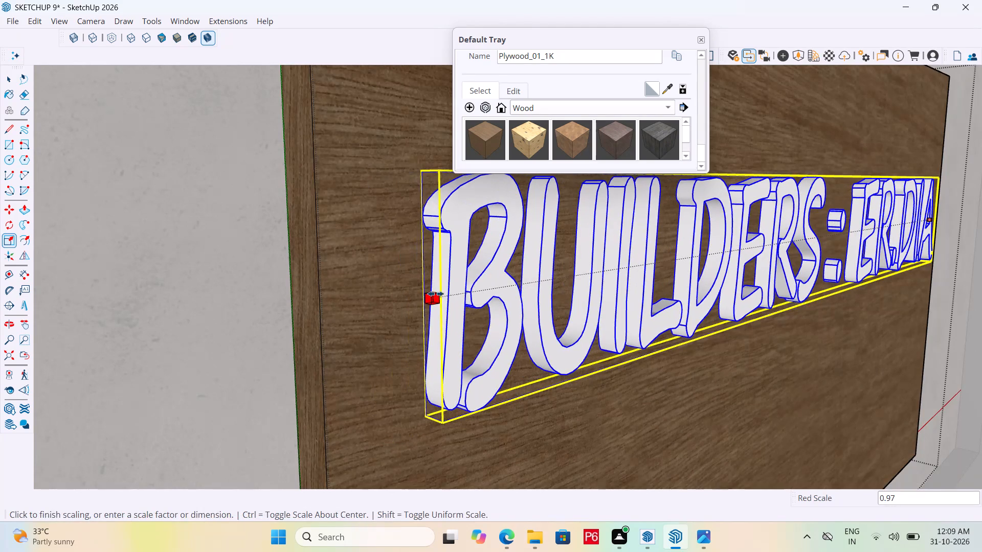
pyautogui.click(436, 294)
# Save the model with the resized nameplate text.
pyautogui.scroll(-6, 294, 300)
pyautogui.hotkey('ctrl', 's')
pyautogui.hotkey('ctrl', 's')
pyautogui.hotkey('ctrl', 's')
pyautogui.hotkey('ctrl', 's')
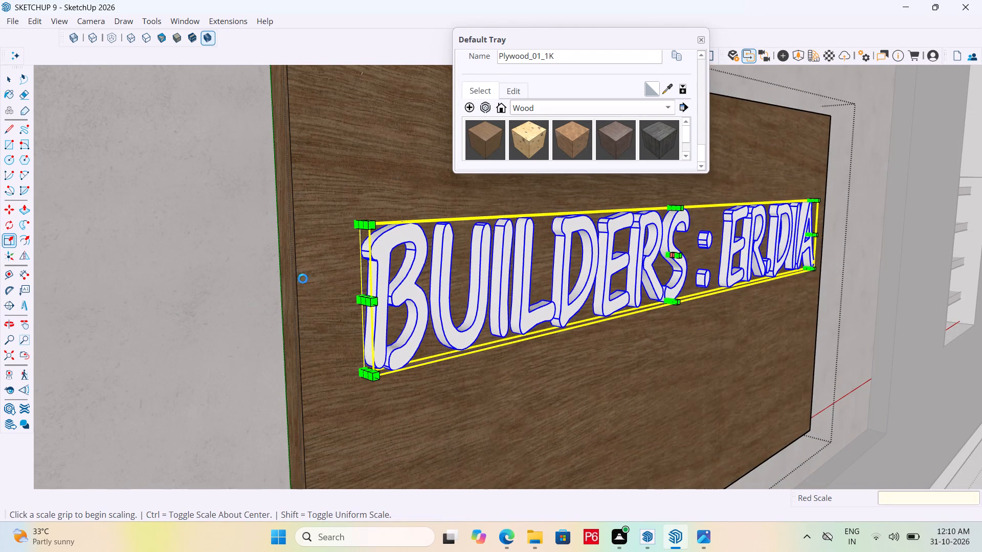
# Move the "BUILDERS : ER.DIA" 3D text about 5 1/16" down the nameplate along the green axis.
pyautogui.scroll(-5, 306, 281)
pyautogui.press('space')
pyautogui.scroll(-3, 457, 288)
pyautogui.press('space')
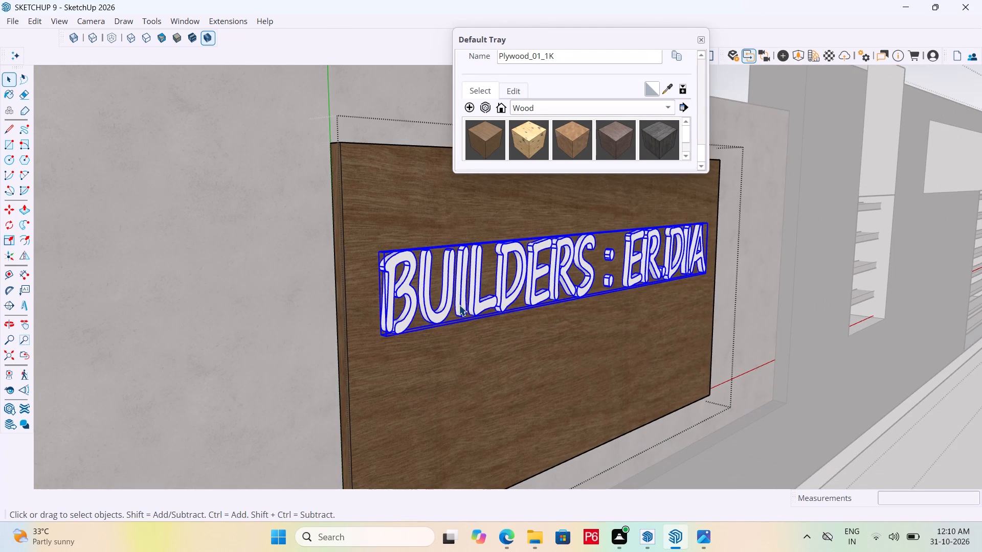
pyautogui.moveTo(458, 311); pyautogui.dragTo(446, 320, button='middle')
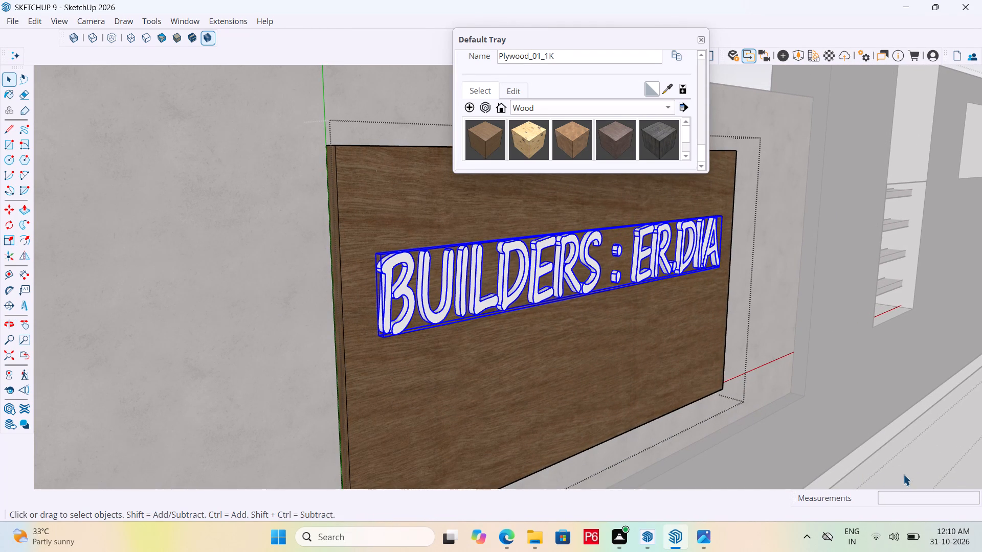
pyautogui.doubleClick(903, 474)
pyautogui.click(575, 284)
pyautogui.doubleClick(570, 285)
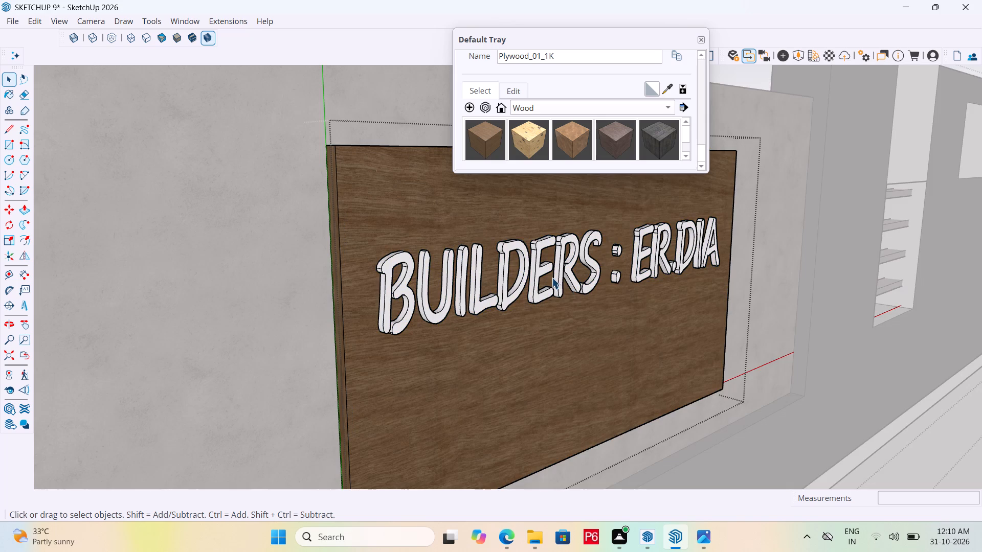
pyautogui.click(552, 278)
pyautogui.press('m')
pyautogui.click(572, 296)
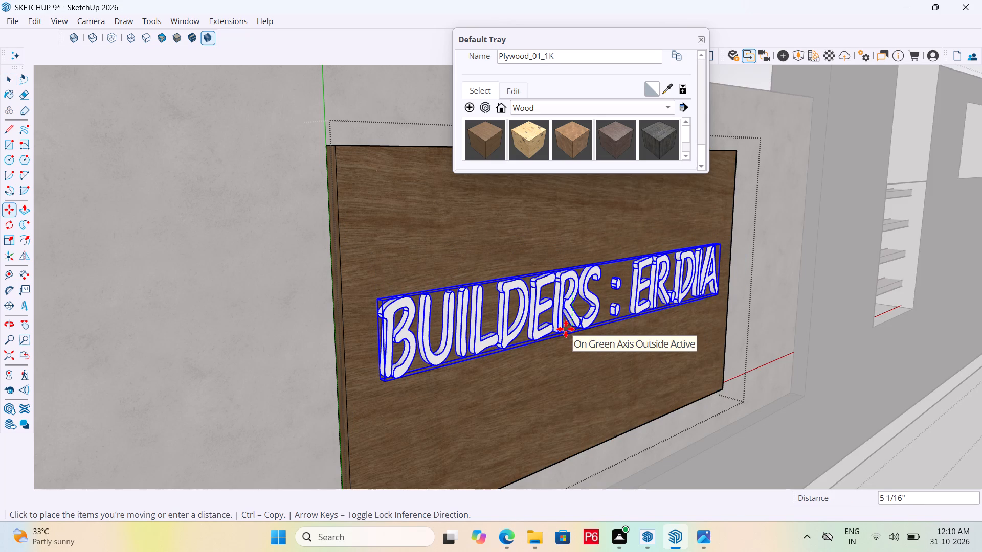
pyautogui.click(566, 329)
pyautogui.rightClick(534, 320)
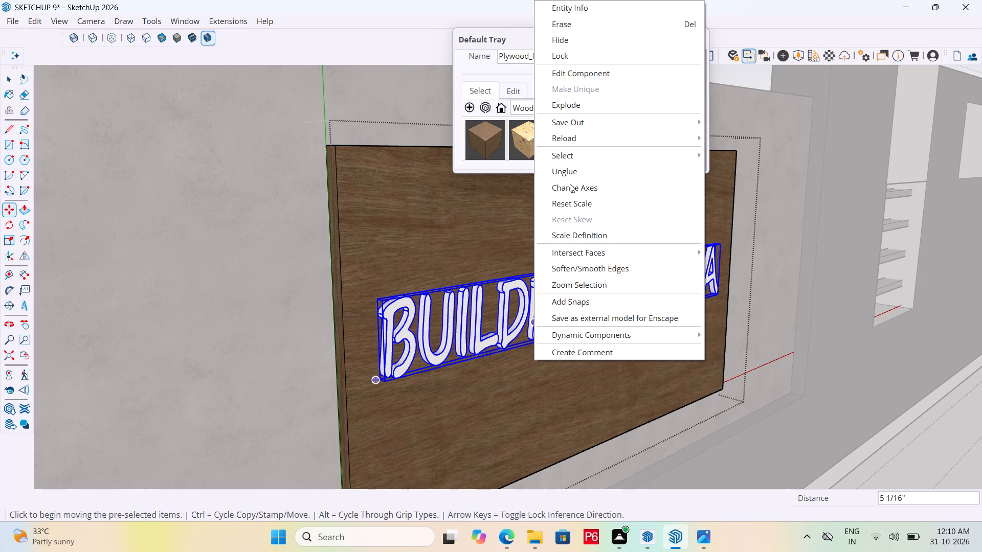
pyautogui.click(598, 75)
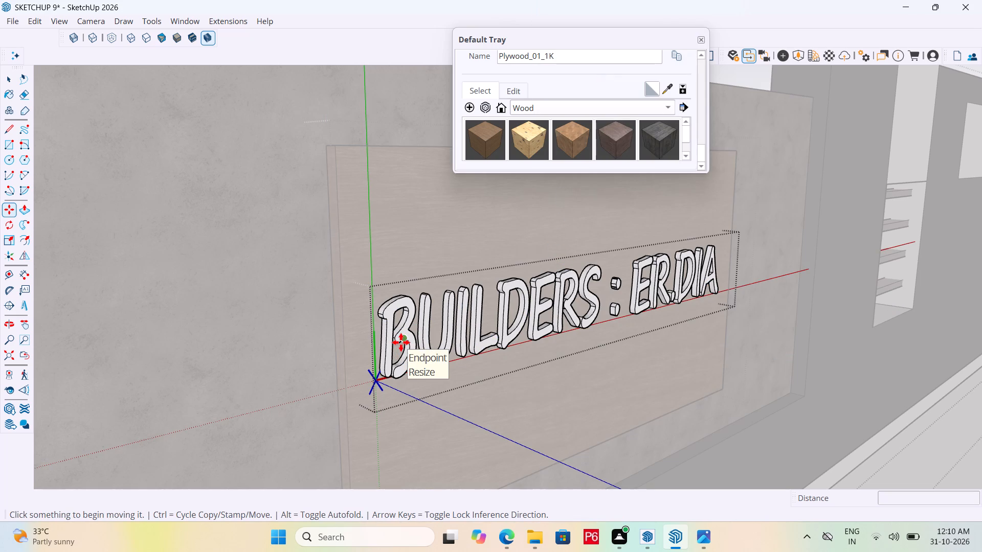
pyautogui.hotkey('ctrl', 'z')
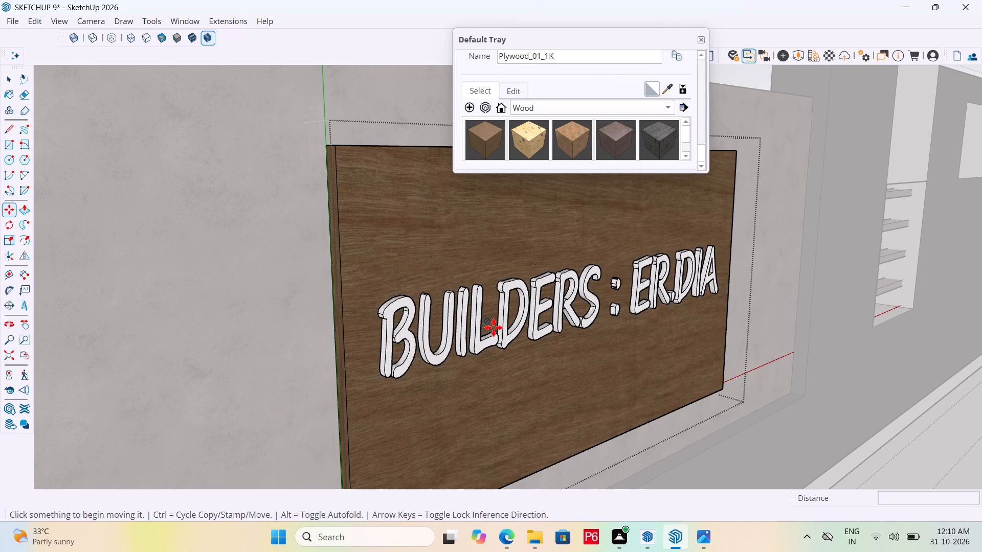
# Open the 3D text component for editing and pick the Metal_10_1K material from the Metal collection.
pyautogui.press('space')
pyautogui.click(493, 346)
pyautogui.rightClick(492, 345)
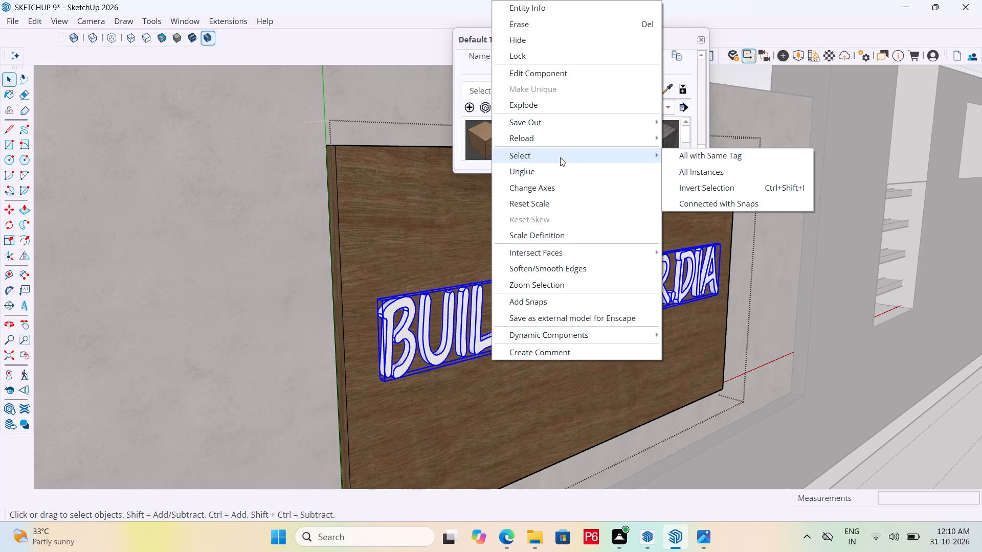
pyautogui.doubleClick(550, 77)
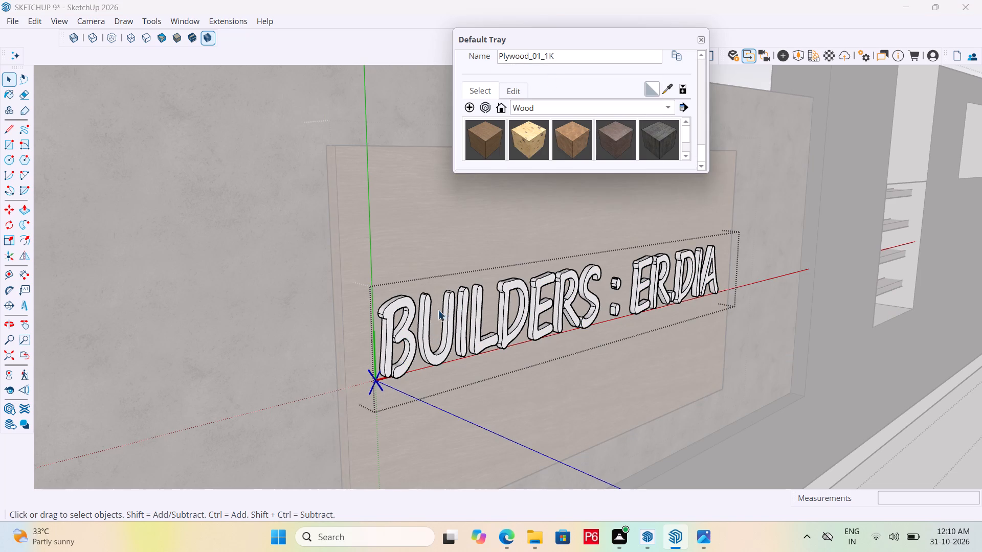
pyautogui.click(550, 110)
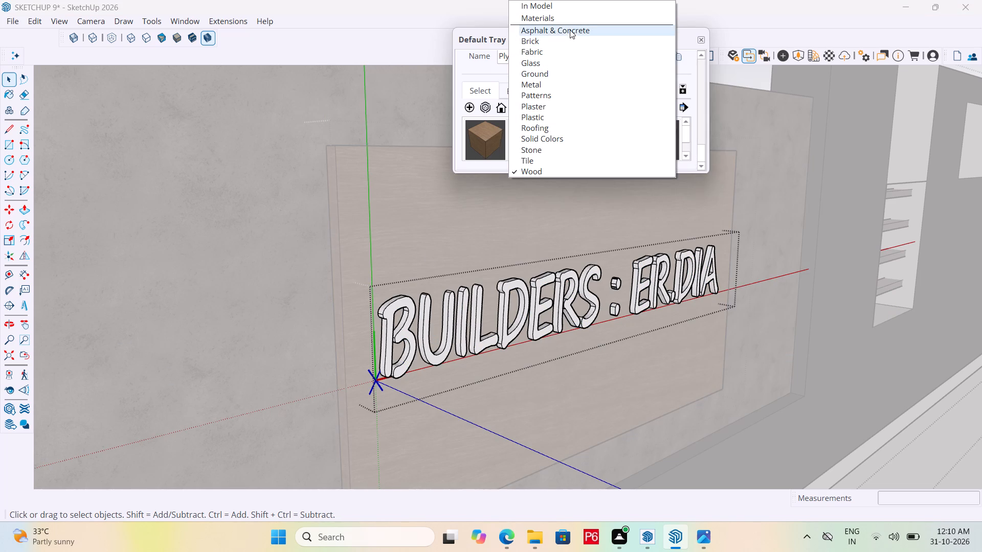
pyautogui.click(563, 86)
pyautogui.click(532, 134)
# Paint the front, outer side and inner edge faces of the letter B with Metal_10_1K.
pyautogui.scroll(4, 392, 374)
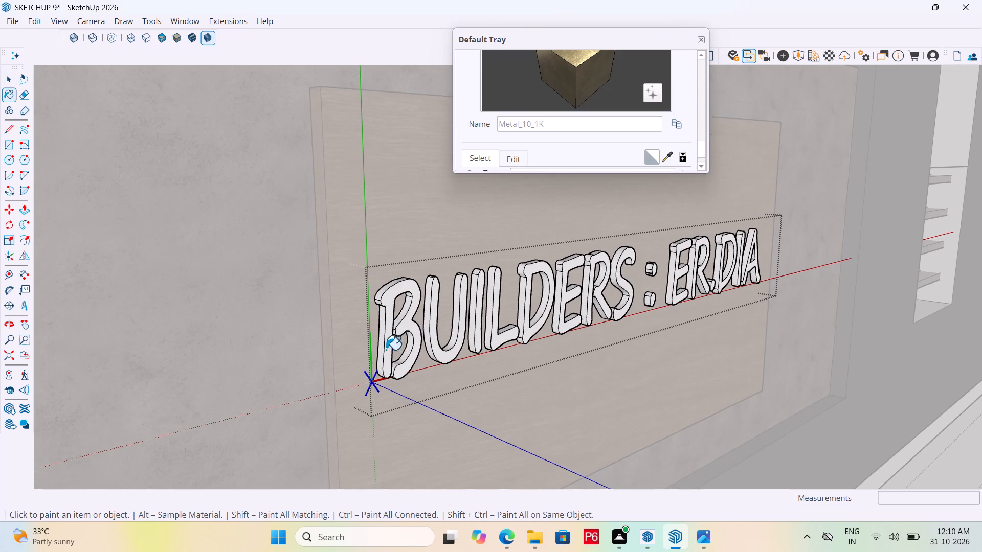
pyautogui.scroll(2, 382, 337)
pyautogui.click(390, 318)
pyautogui.click(381, 316)
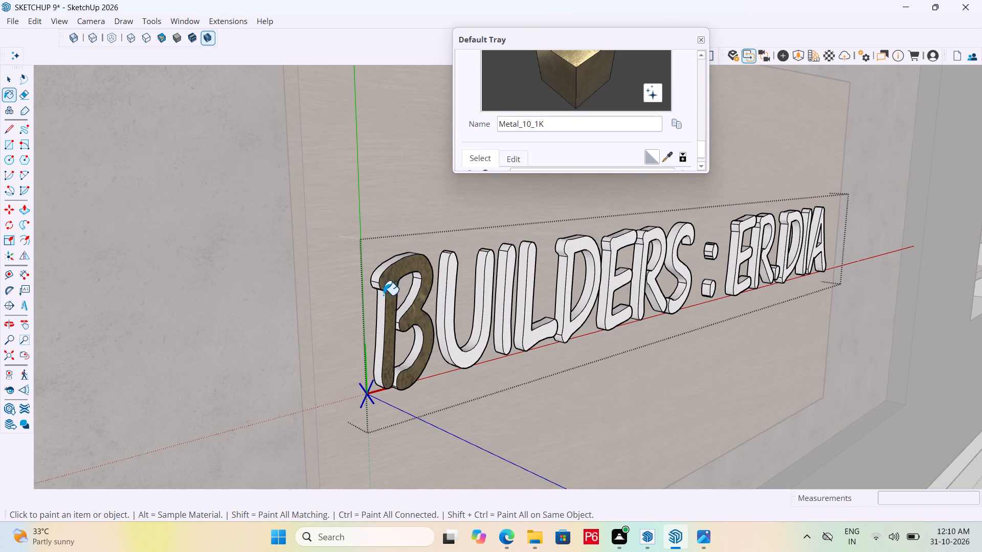
pyautogui.click(383, 276)
pyautogui.scroll(5, 370, 280)
pyautogui.click(378, 273)
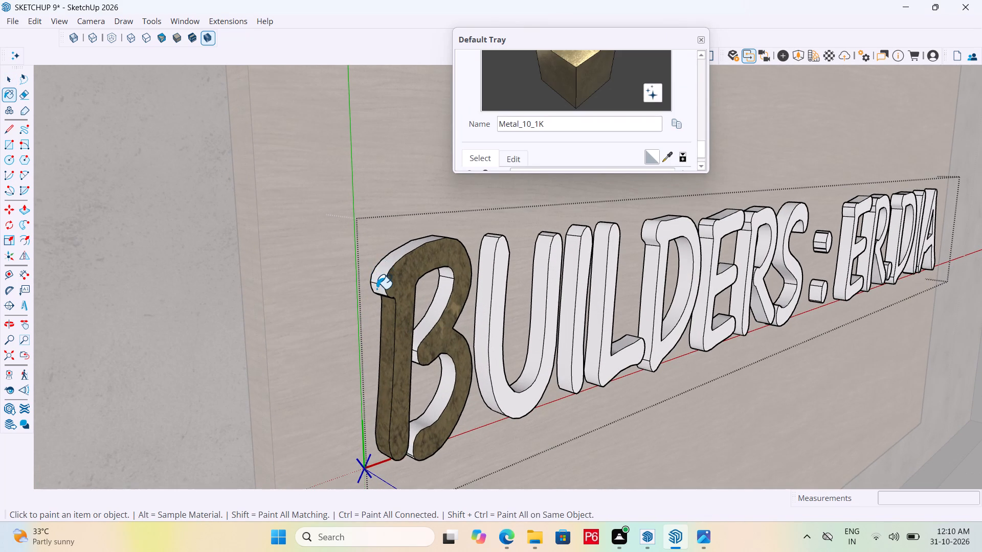
pyautogui.click(376, 289)
pyautogui.moveTo(442, 292); pyautogui.dragTo(449, 280)
pyautogui.click(449, 275)
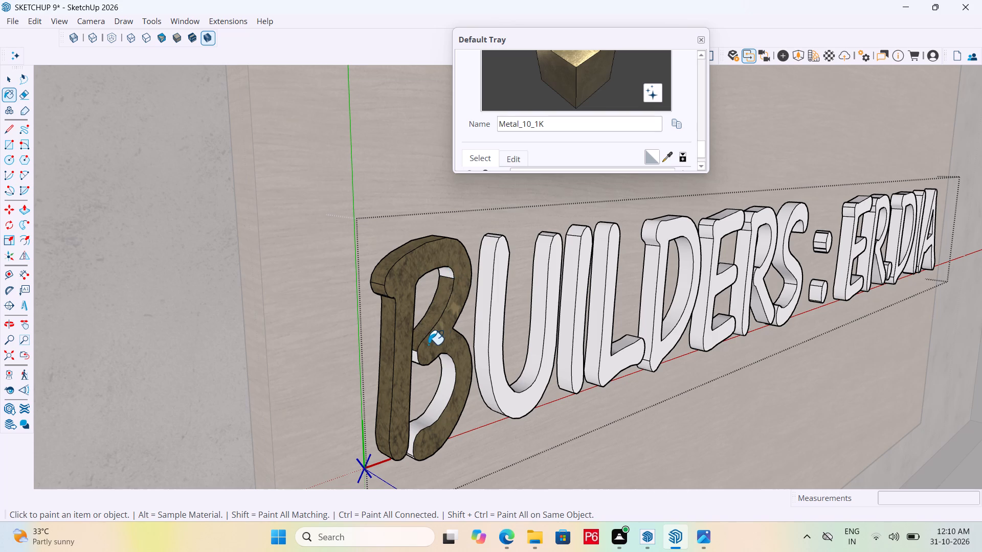
pyautogui.click(416, 356)
pyautogui.scroll(-6, 350, 310)
pyautogui.scroll(6, 418, 378)
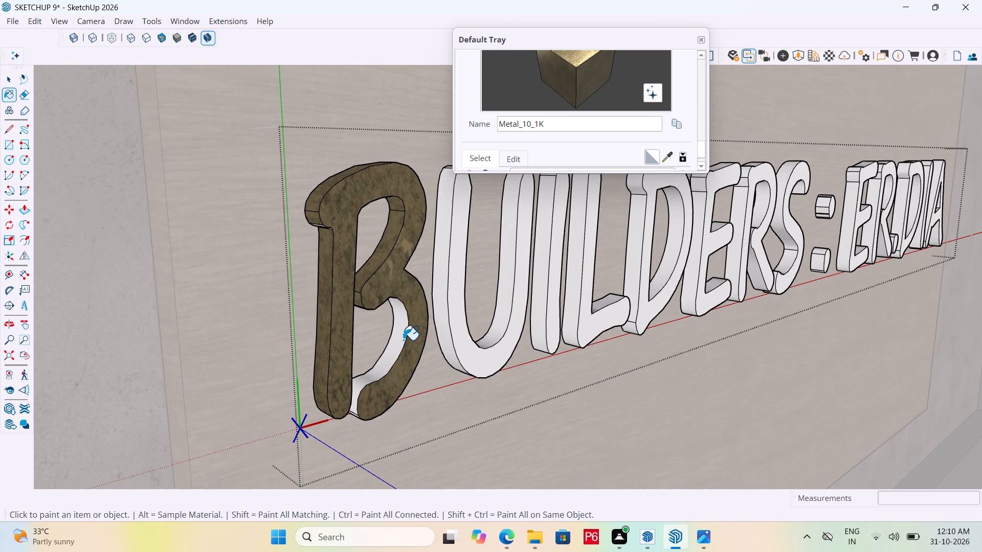
pyautogui.click(403, 340)
pyautogui.click(352, 417)
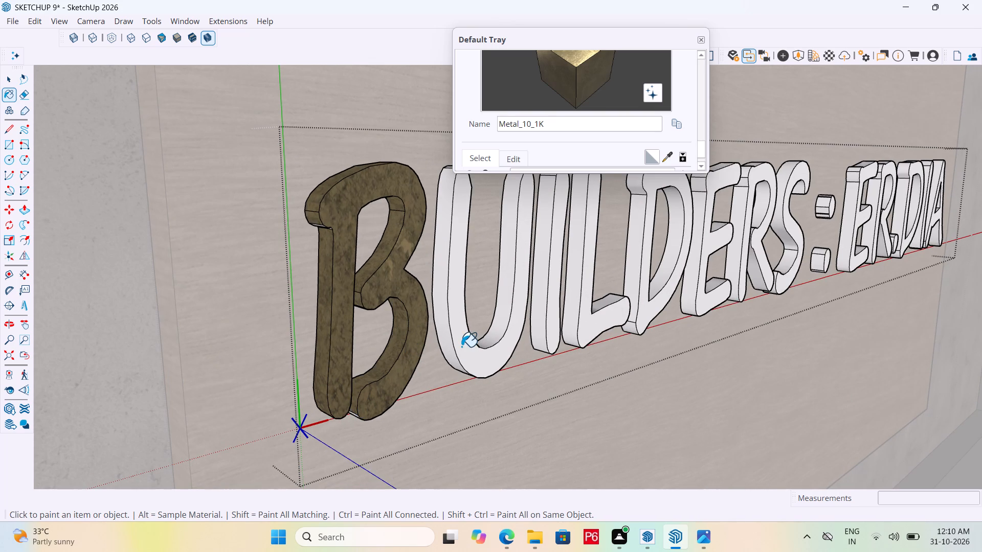
# Paint the U and I fronts, their exposed sides and tops, and the front of the L with Metal_10_1K.
pyautogui.click(463, 346)
pyautogui.click(439, 324)
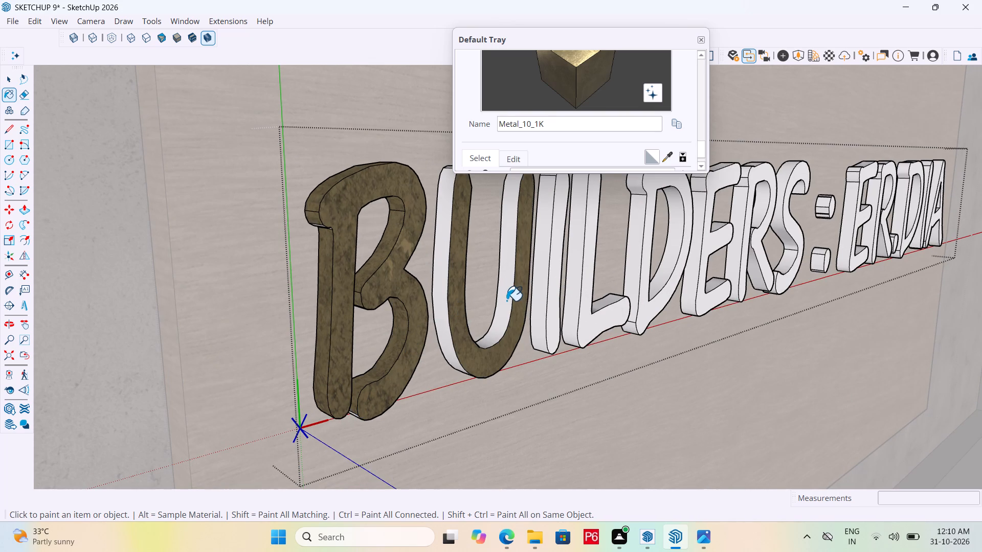
pyautogui.click(506, 301)
pyautogui.doubleClick(546, 285)
pyautogui.click(553, 278)
pyautogui.scroll(-5, 442, 293)
pyautogui.moveTo(387, 316); pyautogui.dragTo(262, 343, button='middle')
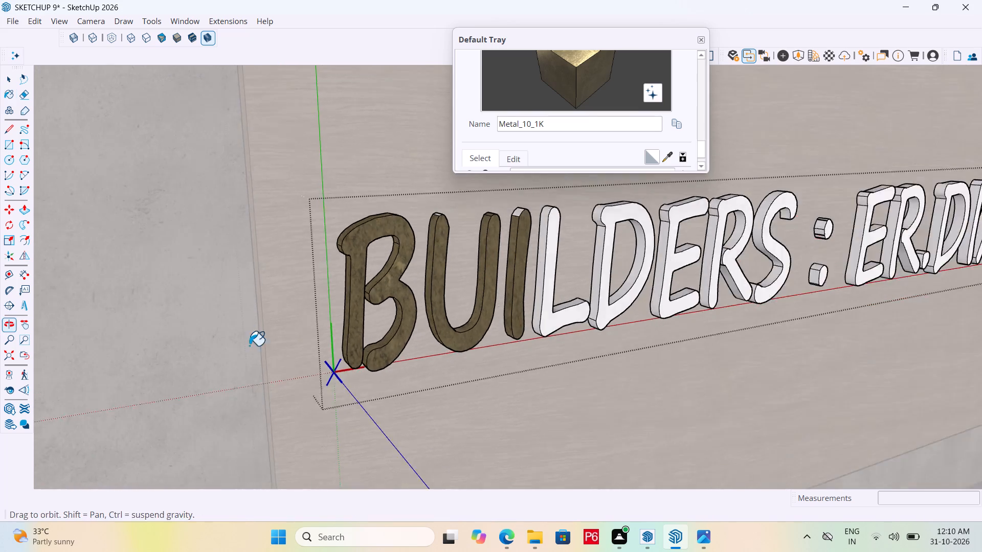
pyautogui.scroll(5, 556, 207)
pyautogui.click(569, 249)
pyautogui.click(511, 210)
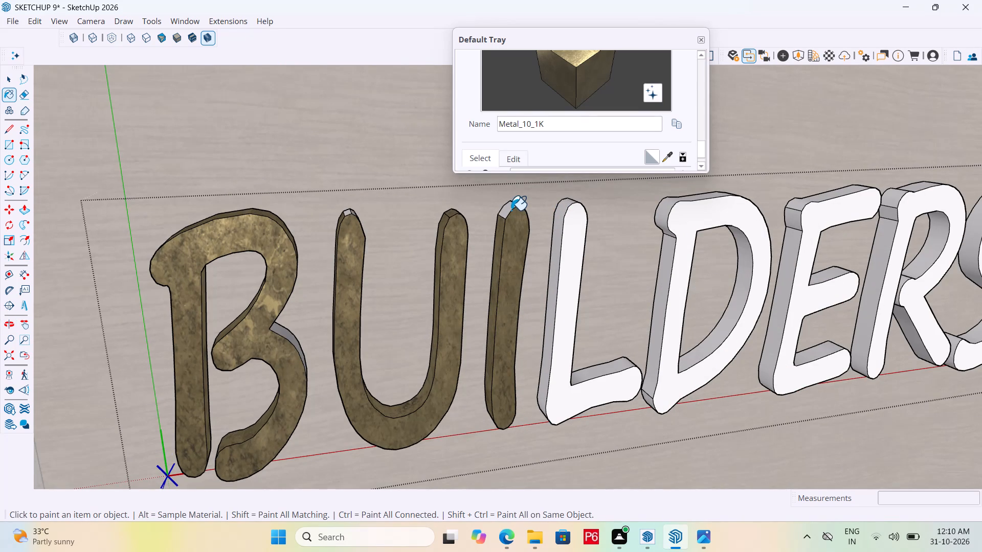
pyautogui.click(510, 208)
pyautogui.click(347, 212)
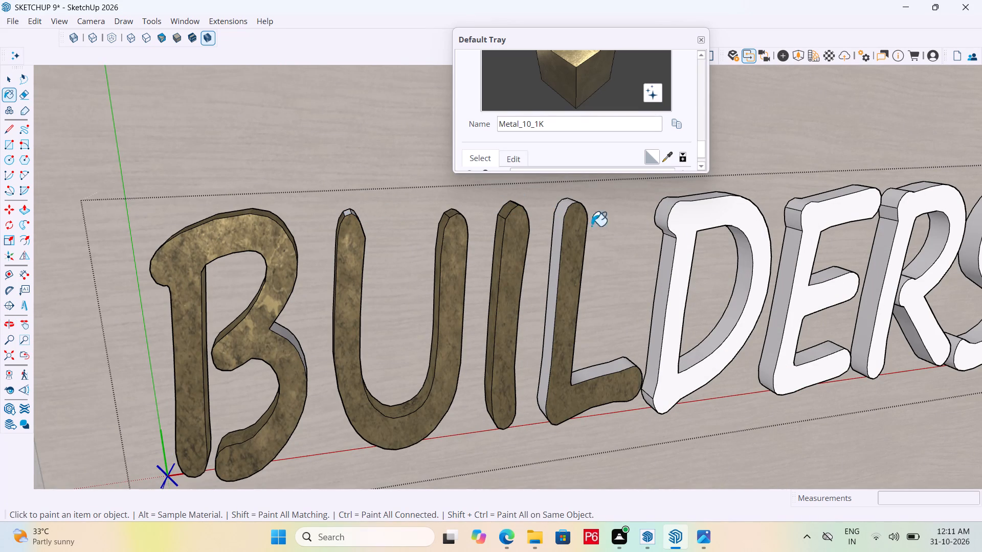
# Paint the unpainted side and top faces of the letters B, U, I and L with Metal_10_1K, working from their far side.
pyautogui.scroll(-5, 395, 249)
pyautogui.moveTo(444, 281); pyautogui.dragTo(194, 267, button='middle')
pyautogui.scroll(2, 321, 254)
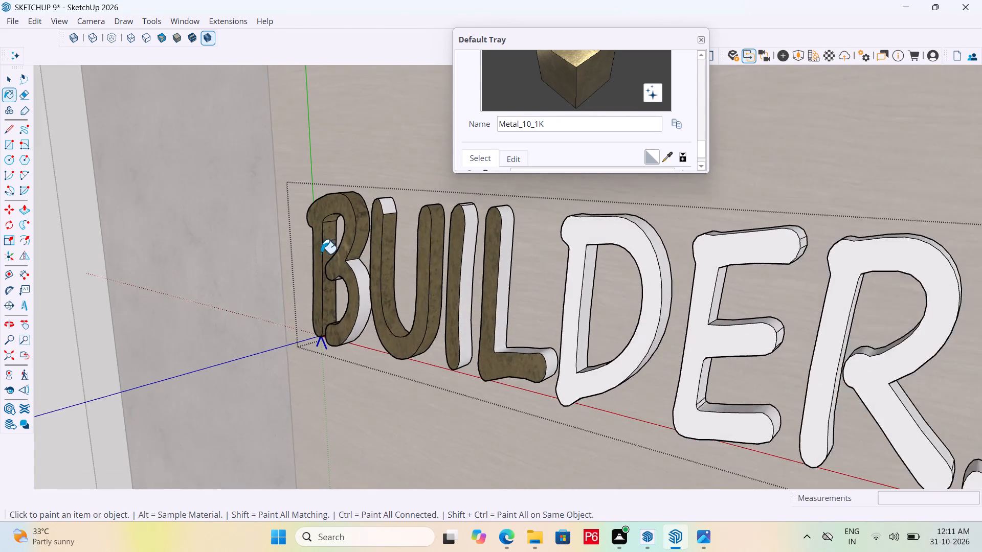
pyautogui.scroll(2, 321, 254)
pyautogui.click(371, 272)
pyautogui.moveTo(409, 181); pyautogui.dragTo(414, 184)
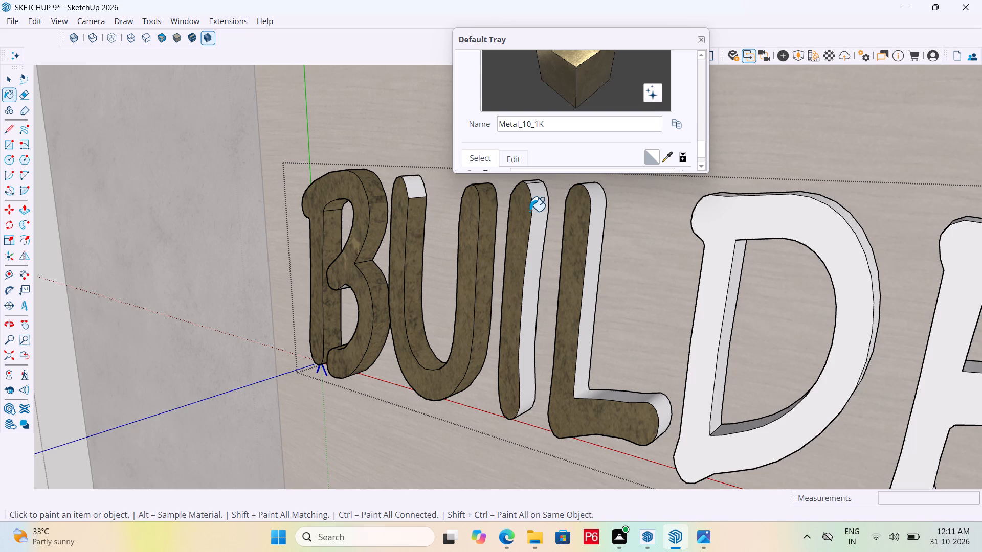
pyautogui.moveTo(535, 215); pyautogui.dragTo(536, 204)
pyautogui.click(531, 182)
pyautogui.click(531, 182)
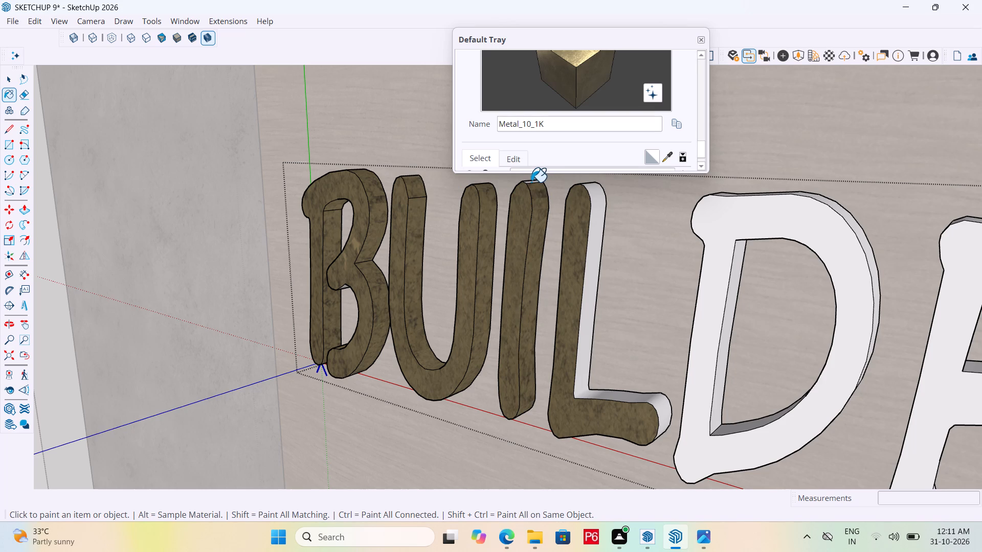
pyautogui.click(531, 182)
pyautogui.click(590, 198)
# Paint the leftover underside faces of the letter B's middle stroke and upper hook with Metal_10_1K.
pyautogui.scroll(-5, 455, 220)
pyautogui.moveTo(440, 314); pyautogui.dragTo(451, 304, button='middle')
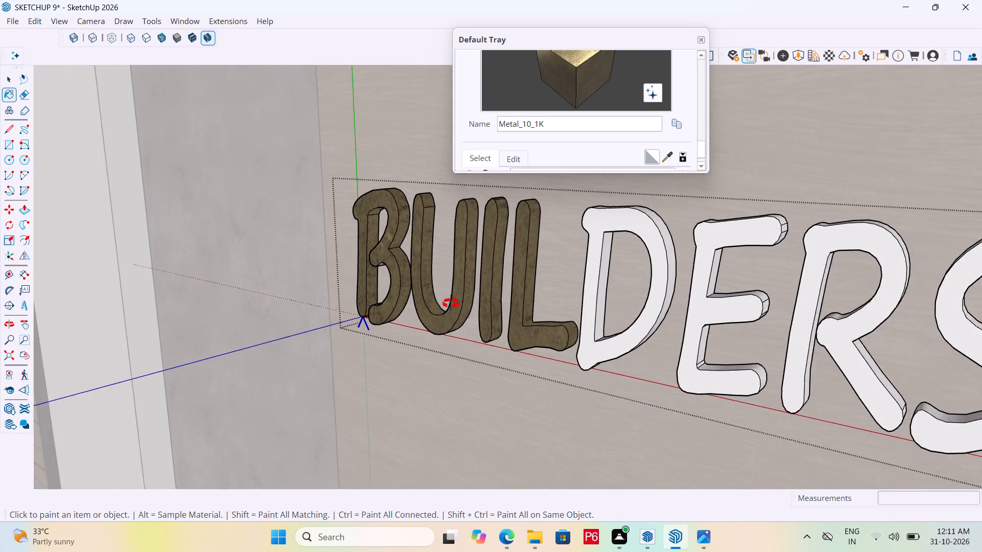
pyautogui.moveTo(451, 304); pyautogui.dragTo(626, 143, button='middle')
pyautogui.scroll(5, 370, 226)
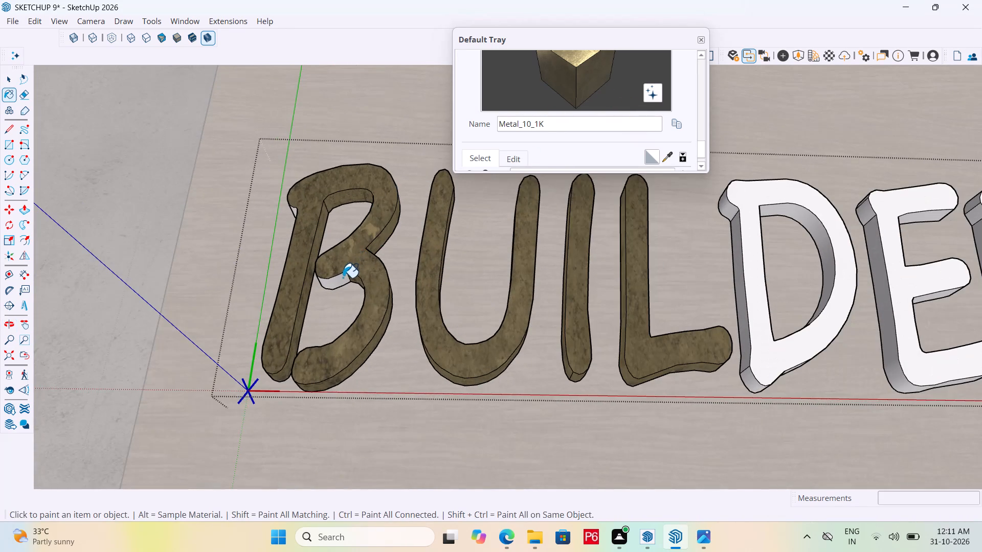
pyautogui.click(339, 278)
pyautogui.moveTo(279, 277); pyautogui.dragTo(372, 253, button='middle')
pyautogui.scroll(-1, 279, 277)
pyautogui.scroll(3, 362, 258)
pyautogui.click(323, 254)
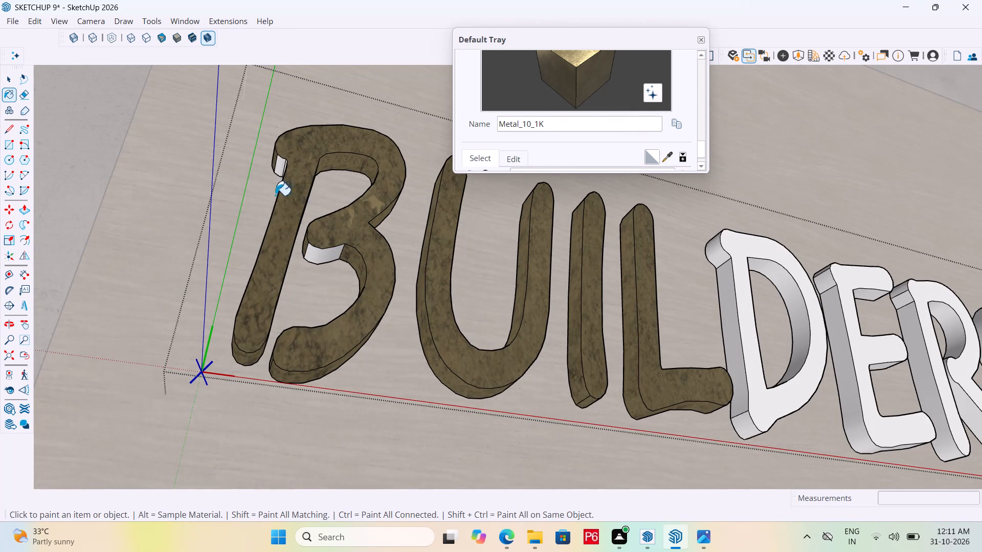
pyautogui.click(280, 162)
pyautogui.moveTo(285, 173); pyautogui.dragTo(457, 214, button='middle')
pyautogui.scroll(6, 296, 138)
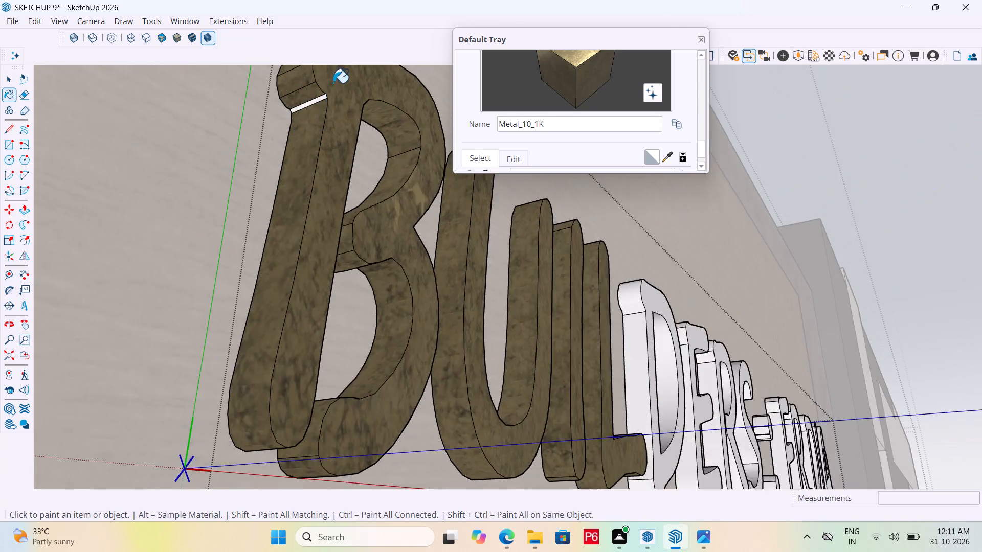
pyautogui.scroll(4, 333, 83)
pyautogui.click(314, 110)
# Paint the front, outer sides and inner faces of the letter D with Metal_10_1K.
pyautogui.scroll(-5, 174, 209)
pyautogui.scroll(-6, 142, 241)
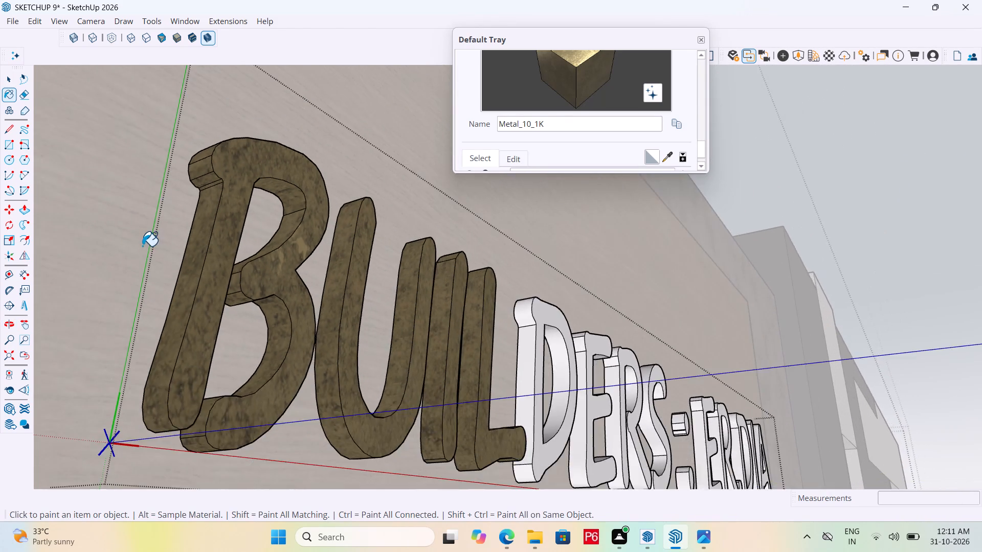
pyautogui.scroll(-13, 142, 252)
pyautogui.scroll(11, 294, 319)
pyautogui.click(333, 336)
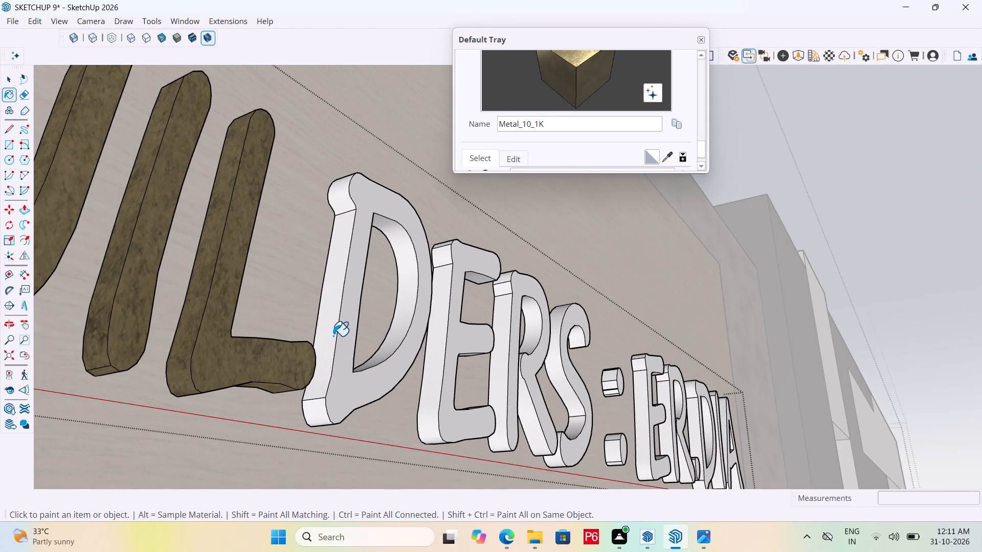
pyautogui.click(348, 330)
pyautogui.click(322, 407)
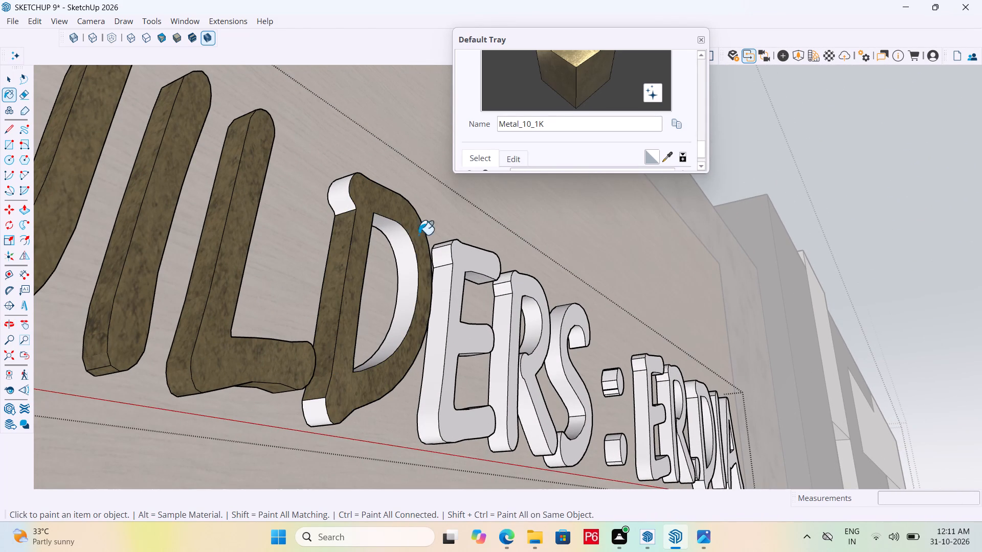
pyautogui.click(407, 253)
pyautogui.moveTo(406, 252); pyautogui.dragTo(0, 299, button='middle')
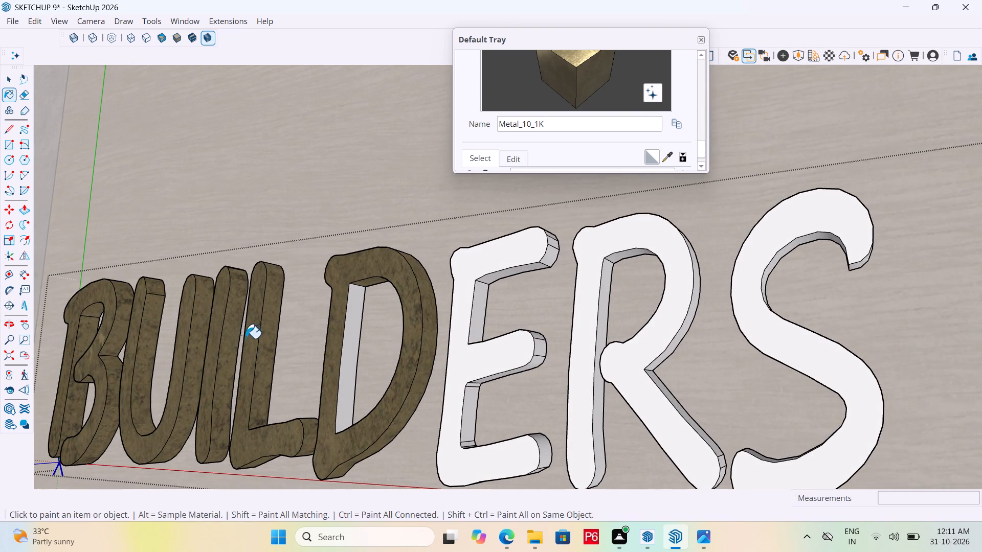
pyautogui.click(351, 318)
# Paint the front of the E in BUILDERS, its upper notch, and the tops and ends of its upper and middle arms with Metal_10_1K.
pyautogui.click(462, 307)
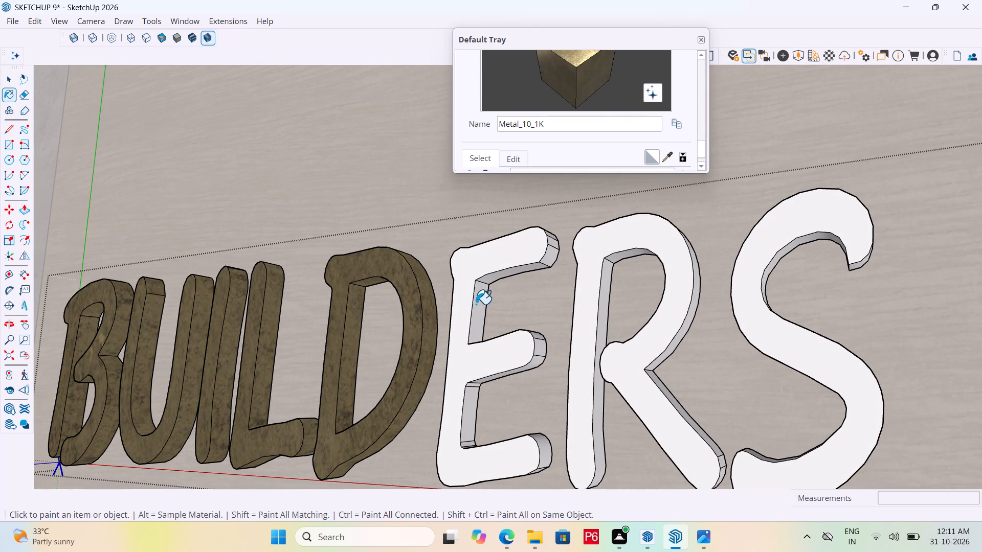
pyautogui.click(476, 304)
pyautogui.click(508, 271)
pyautogui.moveTo(550, 255); pyautogui.dragTo(554, 241)
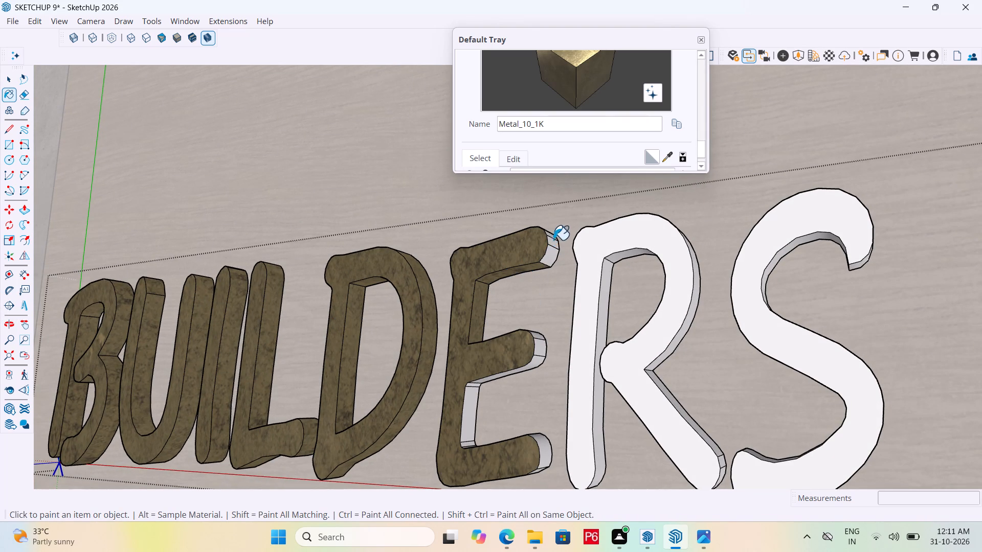
pyautogui.click(550, 245)
pyautogui.doubleClick(554, 255)
pyautogui.moveTo(550, 229); pyautogui.dragTo(445, 431, button='middle')
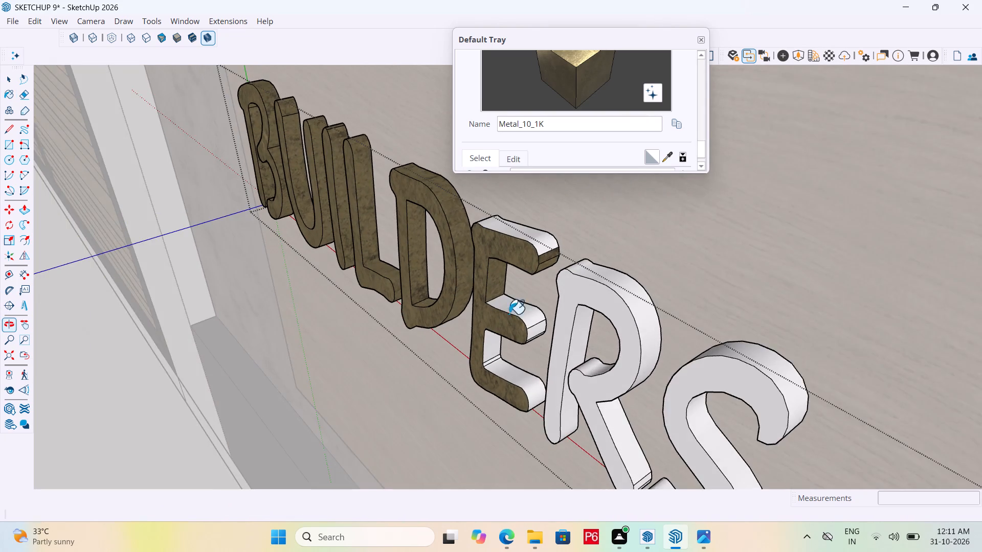
pyautogui.scroll(3, 537, 247)
pyautogui.click(538, 245)
pyautogui.moveTo(519, 334); pyautogui.dragTo(519, 274, button='middle')
pyautogui.click(519, 327)
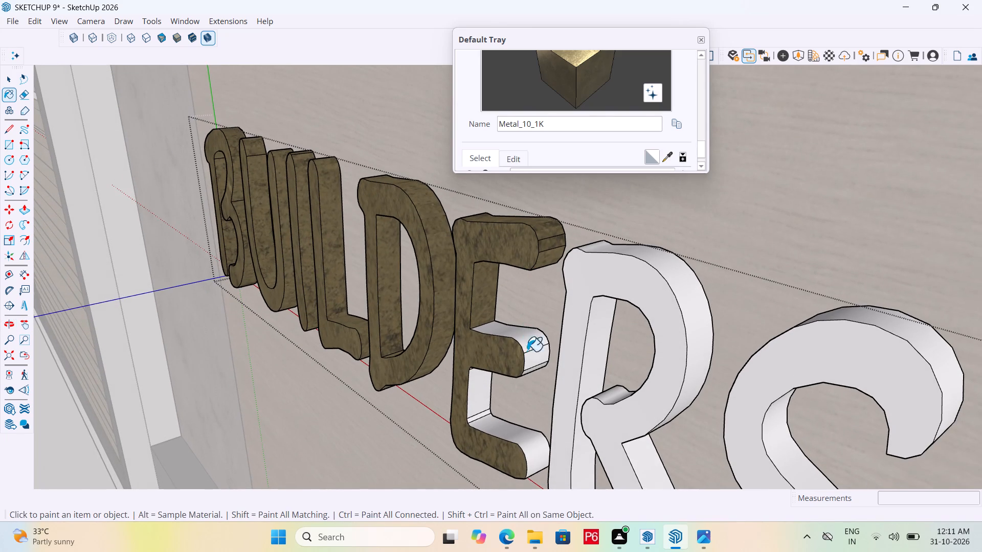
pyautogui.click(534, 358)
# Paint the E's lower notch with Metal_10_1K, covering the stem's inner face, the bottom arm's top, the middle arm's underside and the narrow corner strips.
pyautogui.click(476, 391)
pyautogui.click(481, 413)
pyautogui.click(481, 417)
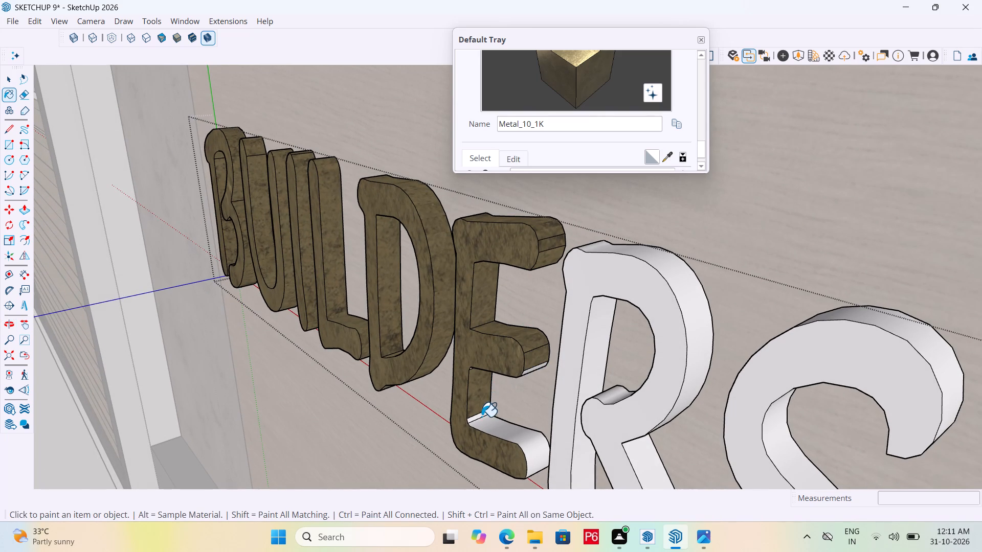
pyautogui.click(482, 416)
pyautogui.click(487, 420)
pyautogui.scroll(10, 474, 418)
pyautogui.moveTo(474, 418); pyautogui.dragTo(474, 412, button='middle')
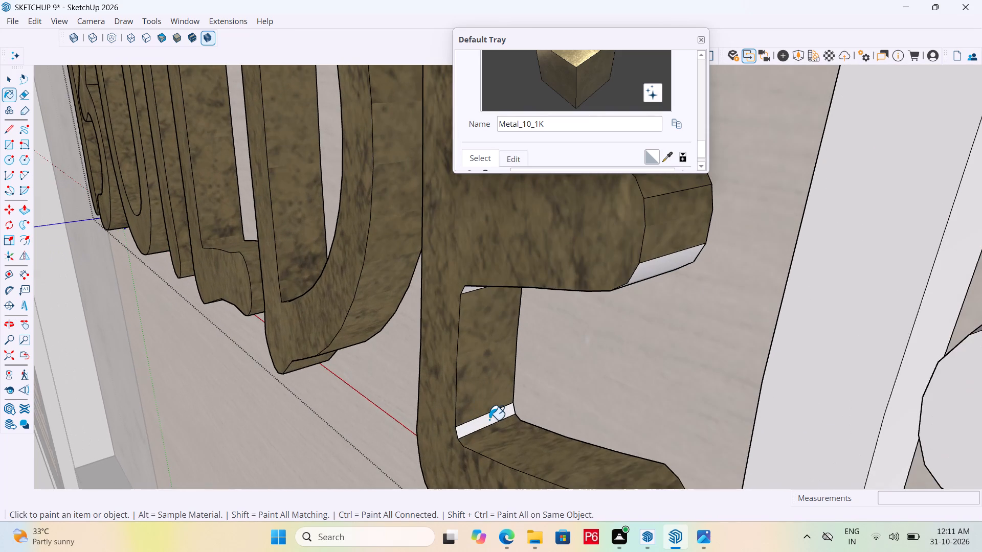
pyautogui.moveTo(489, 420); pyautogui.dragTo(489, 411)
pyautogui.moveTo(479, 391); pyautogui.dragTo(476, 271, button='middle')
pyautogui.moveTo(496, 274); pyautogui.dragTo(503, 266)
pyautogui.click(513, 261)
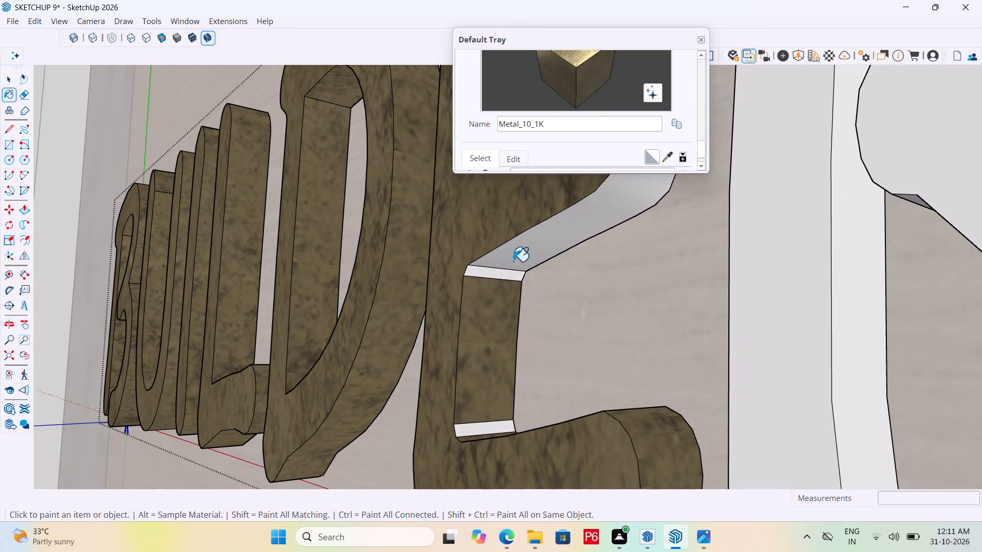
pyautogui.click(499, 281)
pyautogui.click(505, 277)
pyautogui.click(474, 427)
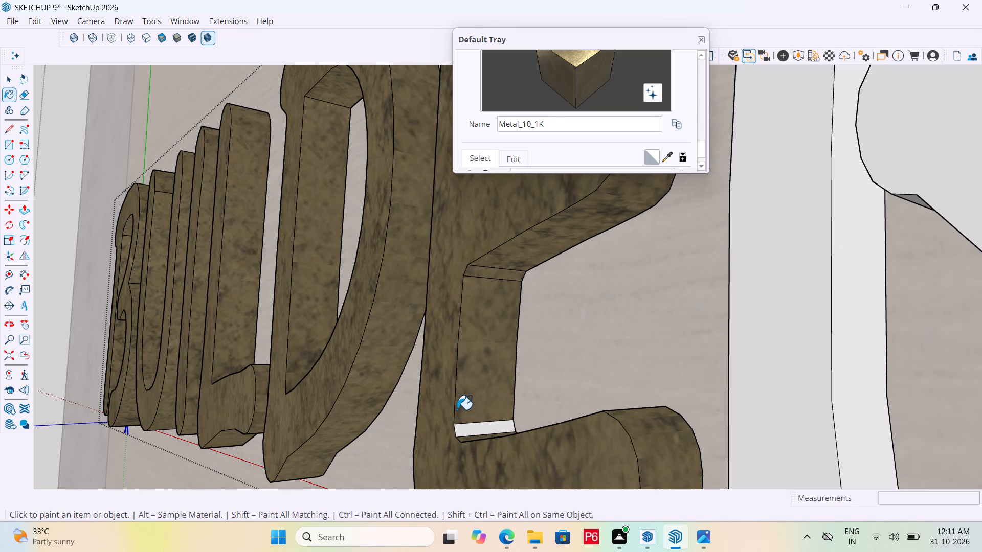
# Paint the remaining outer faces of the E in BUILDERS with Metal_10_1K, including the side face at its upper corner.
pyautogui.scroll(-7, 447, 392)
pyautogui.moveTo(478, 448); pyautogui.dragTo(504, 263, button='middle')
pyautogui.moveTo(521, 433); pyautogui.dragTo(518, 425)
pyautogui.scroll(-6, 498, 255)
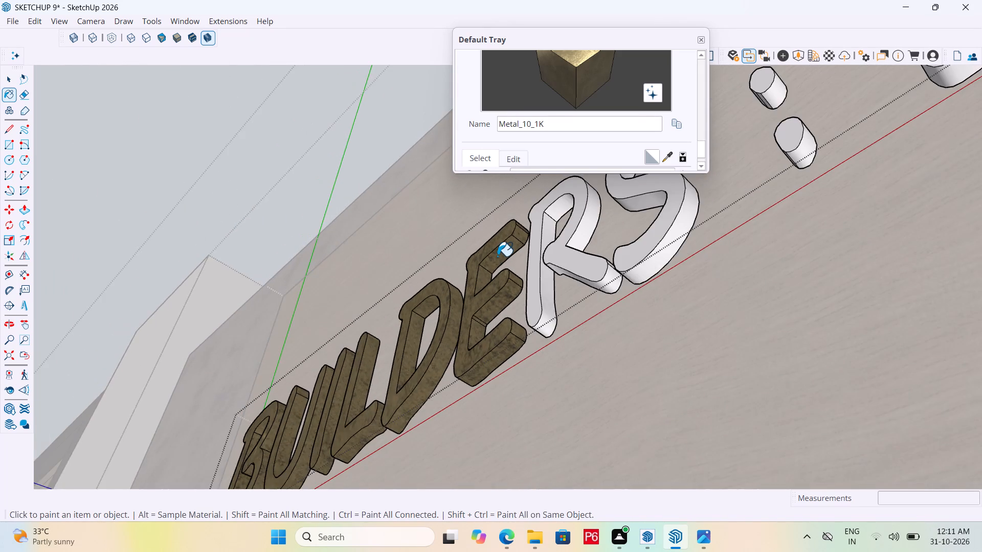
pyautogui.scroll(-4, 514, 280)
pyautogui.moveTo(515, 347); pyautogui.dragTo(958, 454, button='middle')
pyautogui.scroll(1, 451, 211)
pyautogui.moveTo(451, 211); pyautogui.dragTo(458, 247, button='middle')
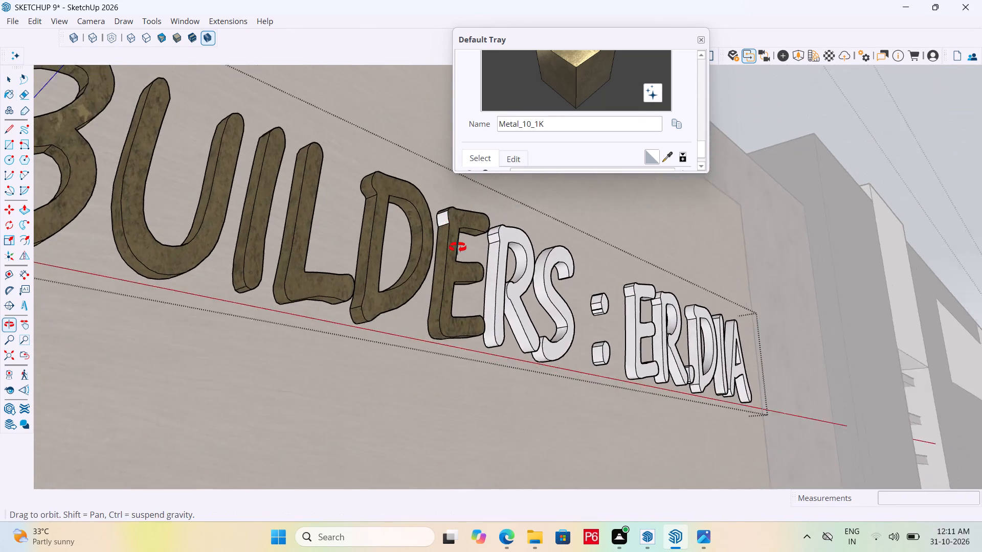
pyautogui.moveTo(458, 247); pyautogui.dragTo(459, 197, button='middle')
pyautogui.scroll(9, 458, 248)
pyautogui.click(438, 240)
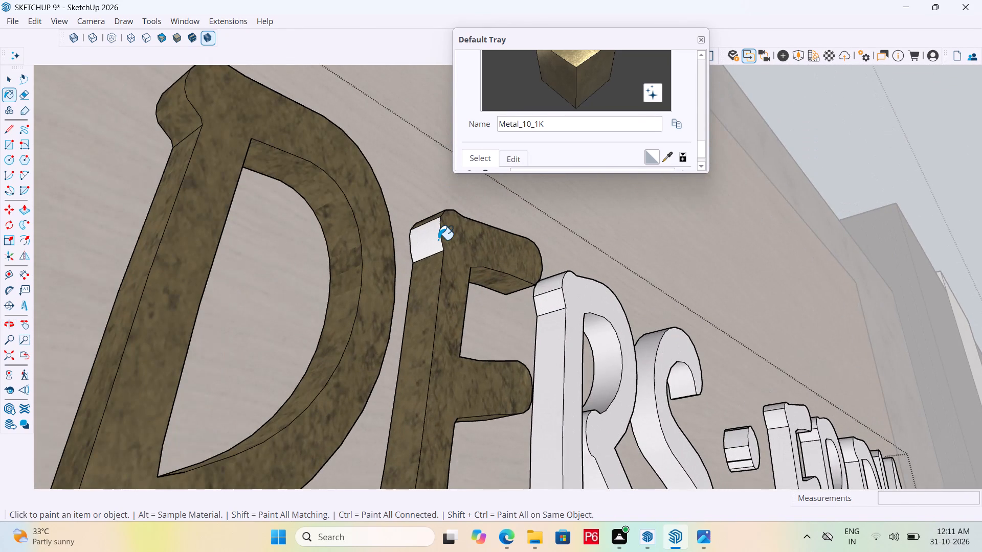
# Paint the front, the stem's outer side and the upper corner faces of the R in BUILDERS with Metal_10_1K.
pyautogui.scroll(-15, 396, 248)
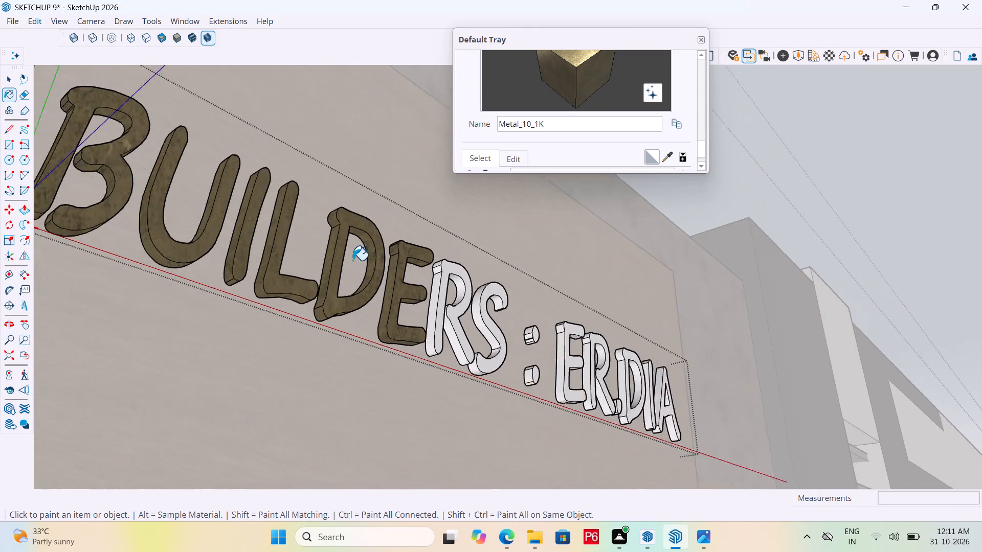
pyautogui.scroll(-2, 352, 260)
pyautogui.moveTo(412, 295); pyautogui.dragTo(367, 324, button='middle')
pyautogui.scroll(11, 370, 320)
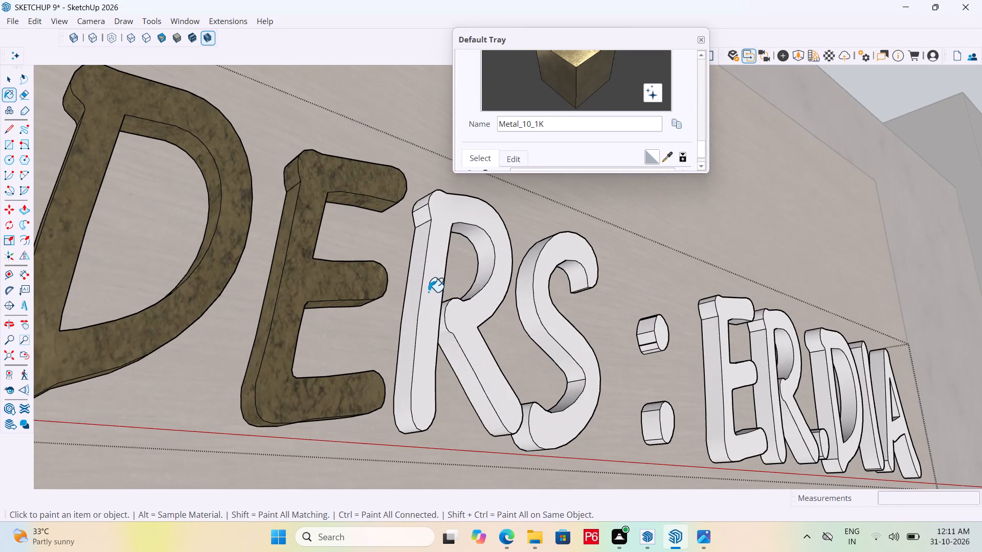
pyautogui.click(423, 270)
pyautogui.click(421, 246)
pyautogui.click(438, 243)
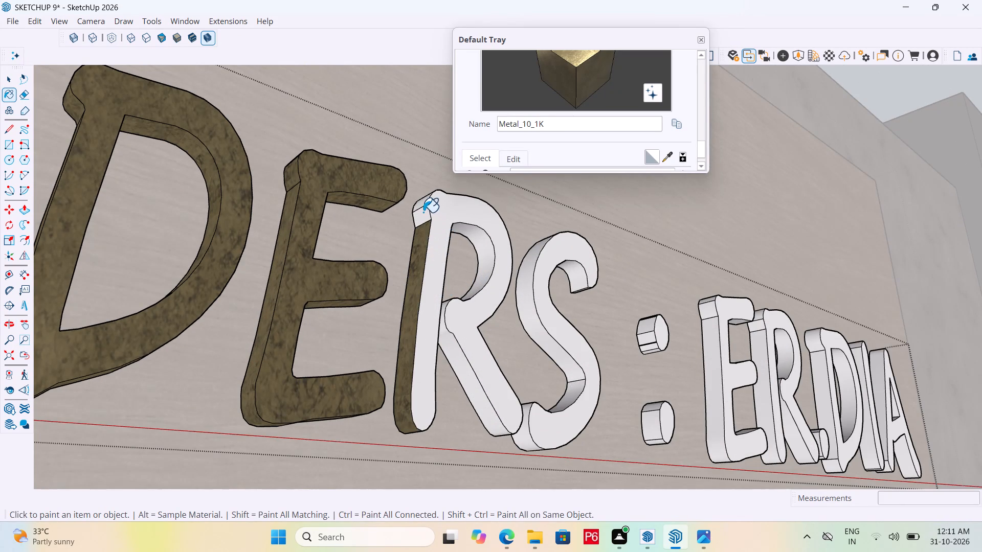
pyautogui.click(423, 212)
pyautogui.click(423, 204)
# Paint the inside of the R's bowl and the side and end faces of its diagonal leg with Metal_10_1K.
pyautogui.moveTo(444, 215); pyautogui.dragTo(389, 252, button='middle')
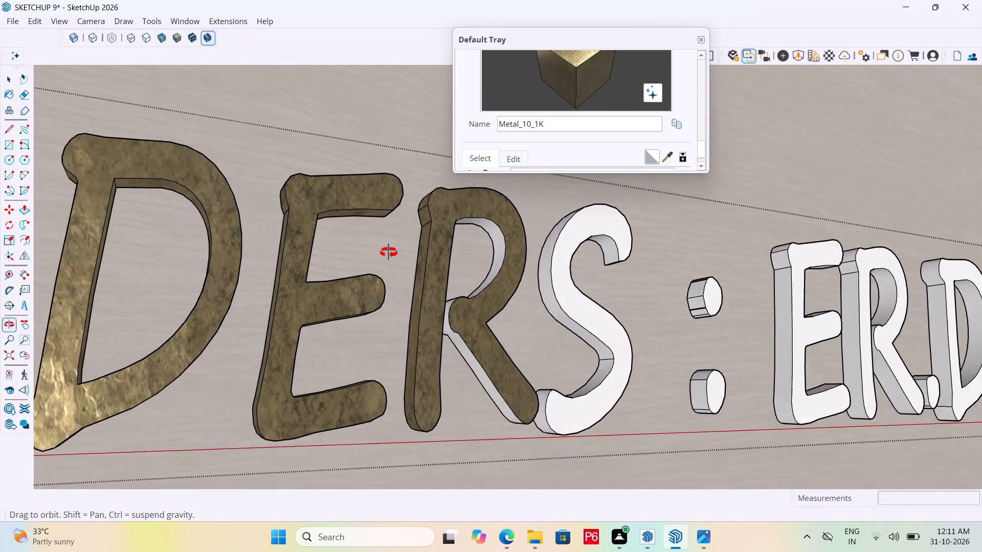
pyautogui.moveTo(389, 252); pyautogui.dragTo(412, 239, button='middle')
pyautogui.scroll(1, 410, 239)
pyautogui.click(502, 245)
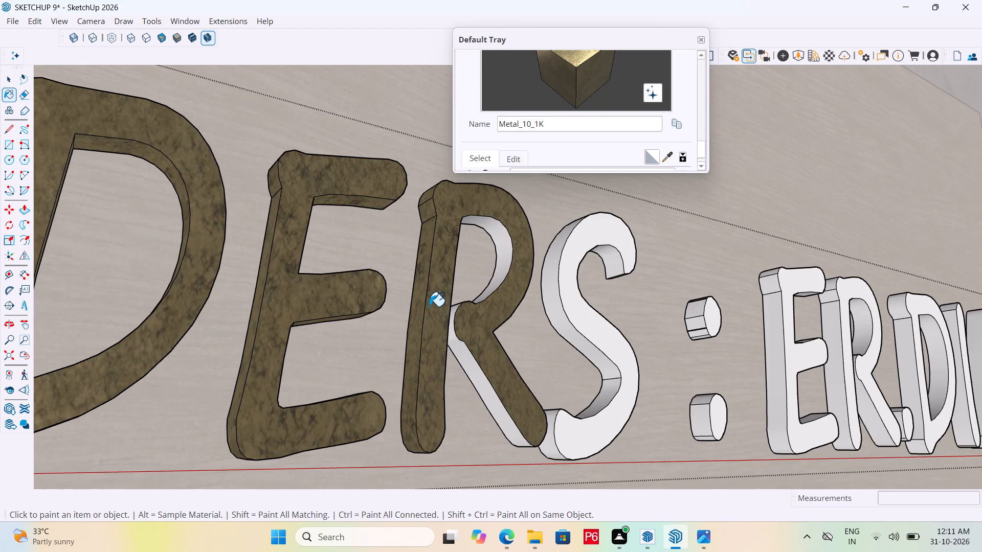
pyautogui.moveTo(439, 306); pyautogui.dragTo(87, 307, button='middle')
pyautogui.scroll(2, 419, 378)
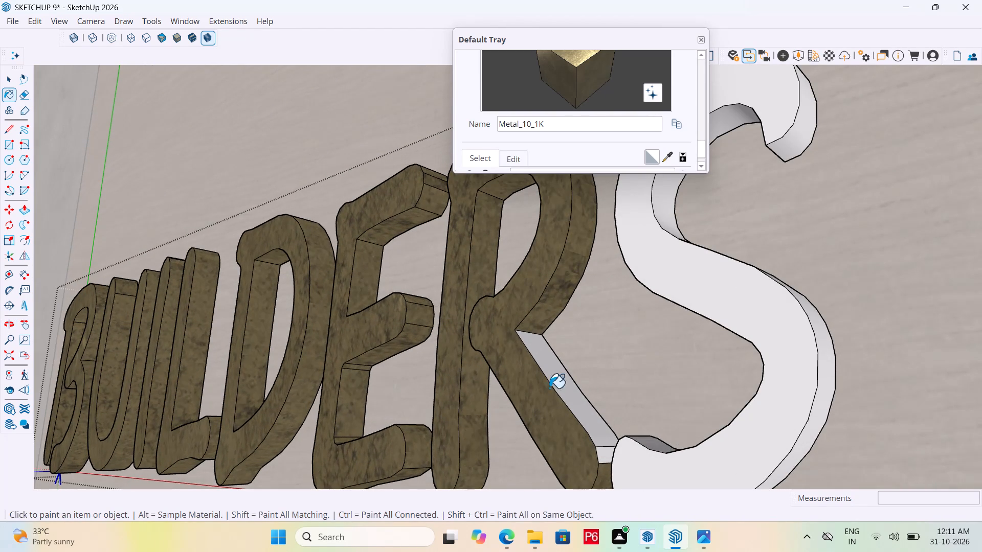
pyautogui.moveTo(557, 376); pyautogui.dragTo(535, 364)
pyautogui.click(583, 407)
pyautogui.scroll(-6, 365, 294)
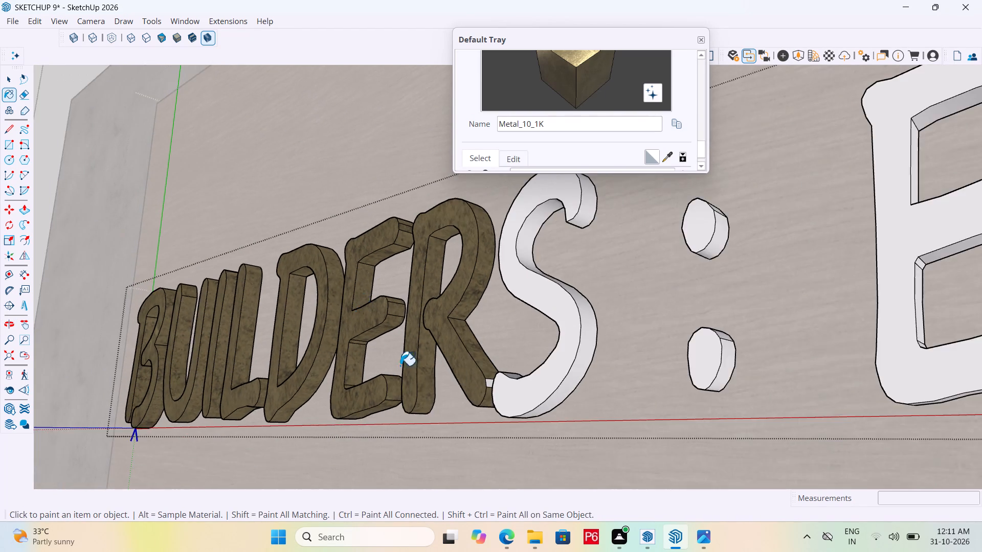
pyautogui.scroll(11, 510, 399)
pyautogui.click(442, 342)
# Paint the front and the curved side faces of the S in BUILDERS with Metal_10_1K.
pyautogui.click(469, 360)
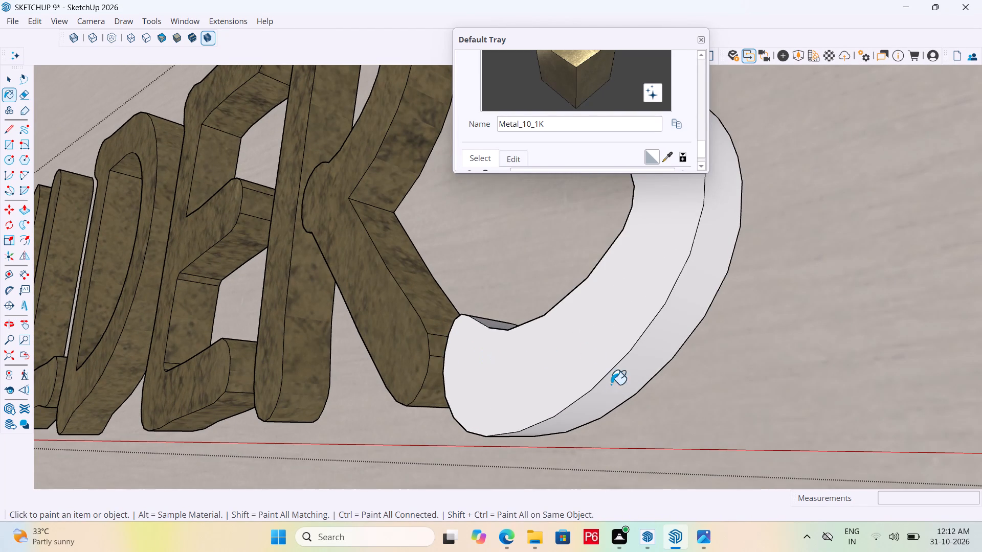
pyautogui.click(619, 378)
pyautogui.moveTo(525, 327); pyautogui.dragTo(869, 459, button='middle')
pyautogui.scroll(-8, 342, 380)
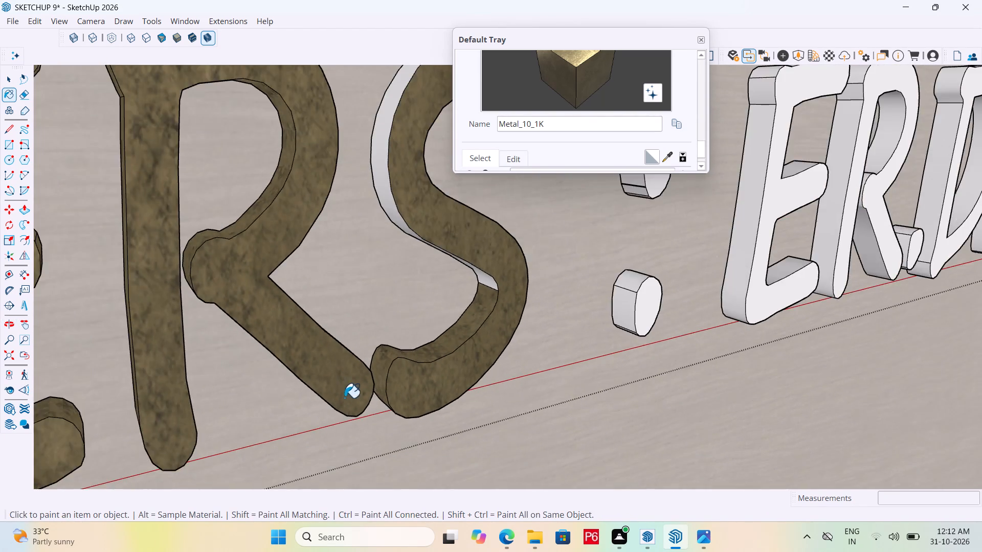
pyautogui.scroll(-5, 352, 408)
pyautogui.click(388, 200)
# Paint the front and all surrounding side faces of the colon's upper dot with Metal_10_1K.
pyautogui.moveTo(490, 216); pyautogui.dragTo(108, 193, button='middle')
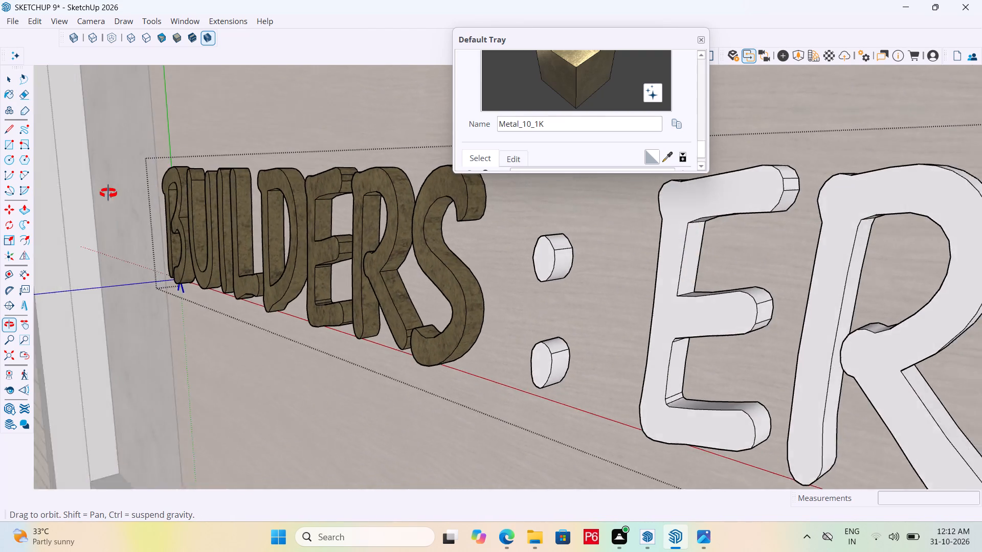
pyautogui.moveTo(108, 193); pyautogui.dragTo(163, 209, button='middle')
pyautogui.moveTo(549, 269); pyautogui.dragTo(556, 263)
pyautogui.scroll(5, 567, 255)
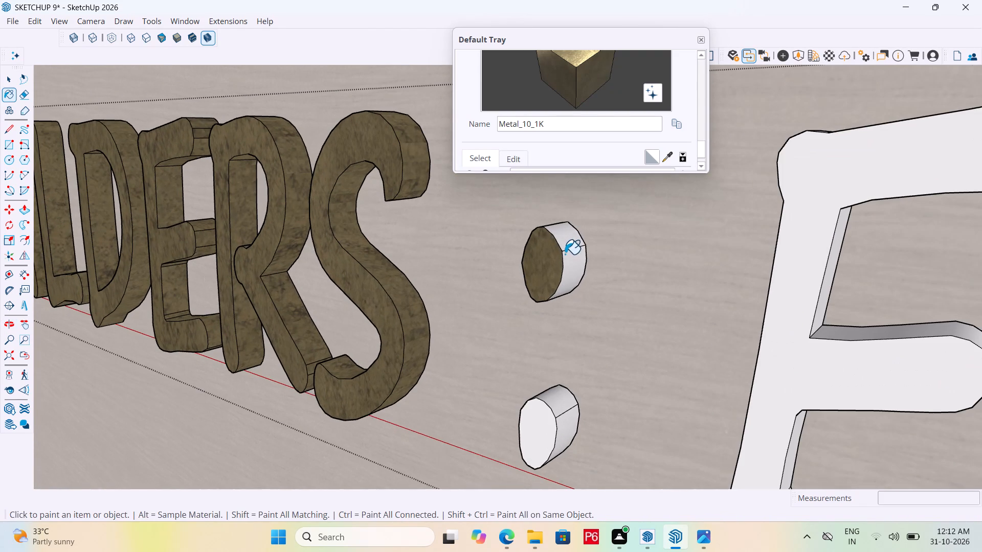
pyautogui.click(566, 252)
pyautogui.click(569, 241)
pyautogui.moveTo(477, 293); pyautogui.dragTo(749, 287, button='middle')
pyautogui.scroll(3, 593, 251)
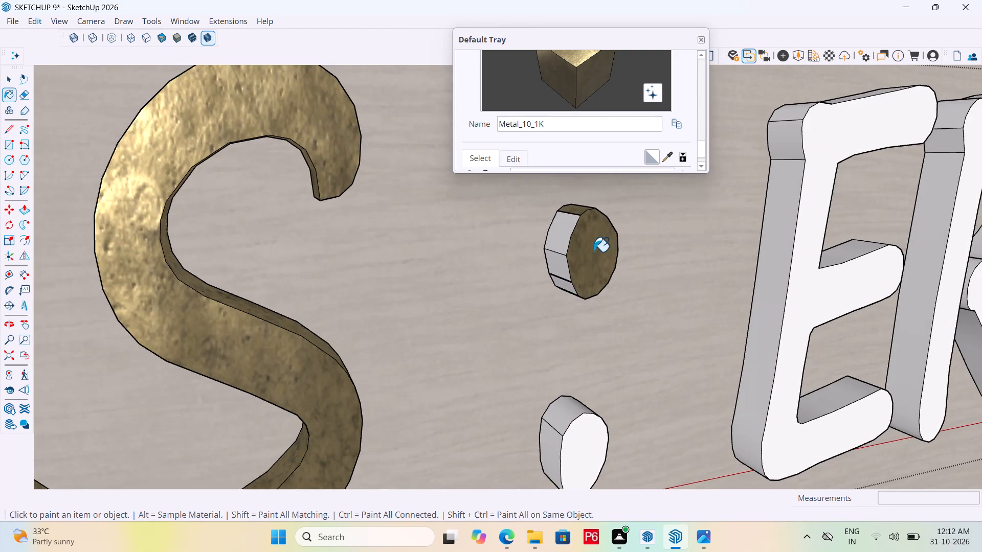
pyautogui.click(560, 232)
pyautogui.moveTo(572, 286); pyautogui.dragTo(596, 192, button='middle')
pyautogui.scroll(1, 572, 286)
pyautogui.moveTo(545, 266); pyautogui.dragTo(552, 266)
pyautogui.moveTo(566, 289); pyautogui.dragTo(566, 284)
pyautogui.moveTo(556, 294); pyautogui.dragTo(559, 285)
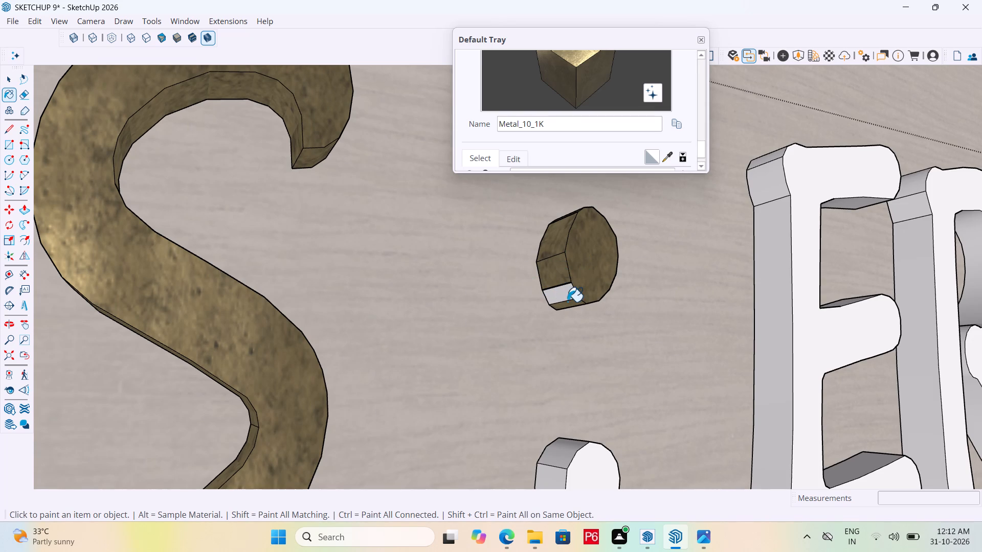
pyautogui.click(573, 290)
# Paint the front and surrounding side faces of the colon's lower dot with Metal_10_1K.
pyautogui.scroll(-7, 380, 236)
pyautogui.scroll(-4, 246, 249)
pyautogui.scroll(5, 366, 342)
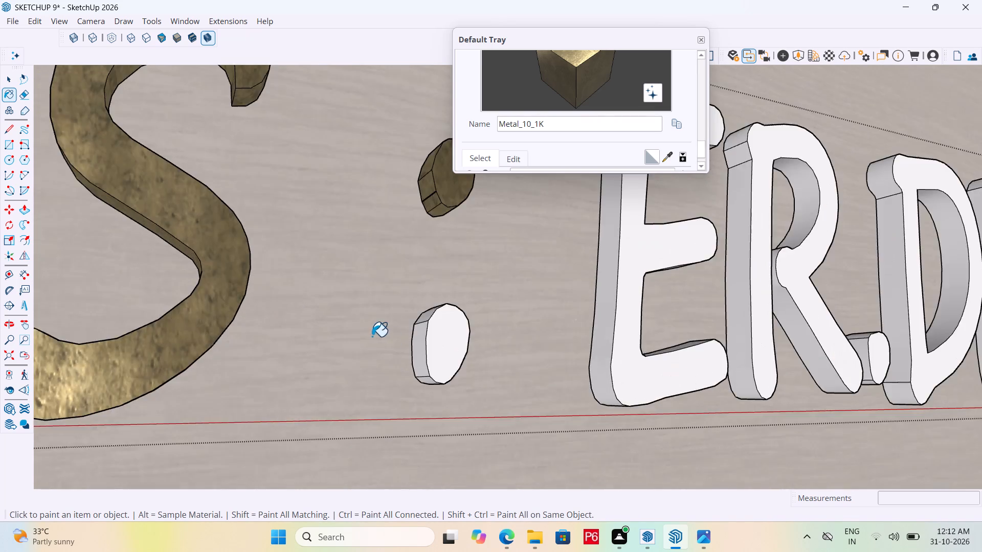
pyautogui.scroll(6, 372, 336)
pyautogui.click(440, 329)
pyautogui.moveTo(404, 314); pyautogui.dragTo(406, 302)
pyautogui.click(408, 276)
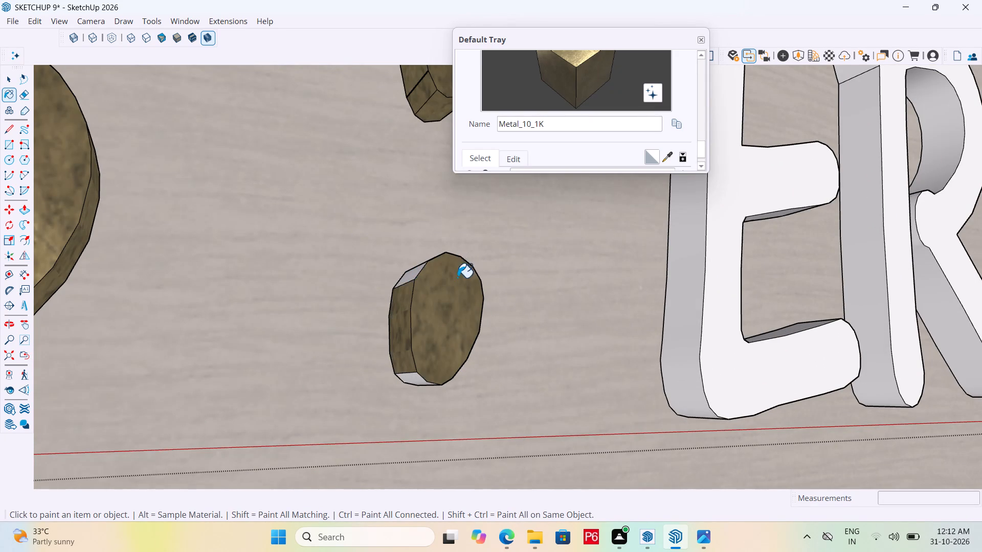
pyautogui.moveTo(457, 280); pyautogui.dragTo(185, 406, button='middle')
pyautogui.click(499, 303)
pyautogui.moveTo(399, 356); pyautogui.dragTo(597, 192, button='middle')
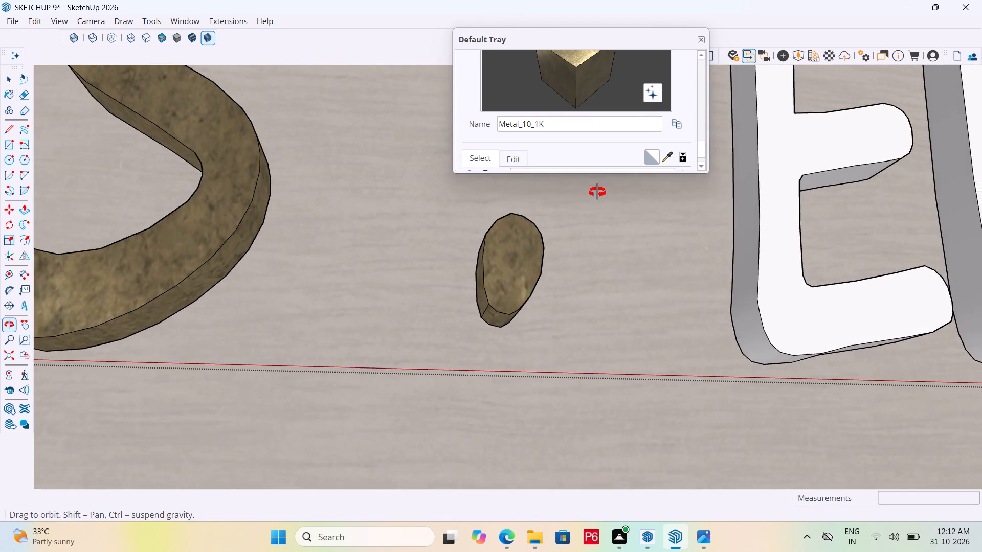
pyautogui.moveTo(597, 192); pyautogui.dragTo(609, 164, button='middle')
# Paint the front, outer stem side, upper corner and top of the E in ER.DIA with Metal_10_1K.
pyautogui.scroll(-12, 322, 356)
pyautogui.click(473, 295)
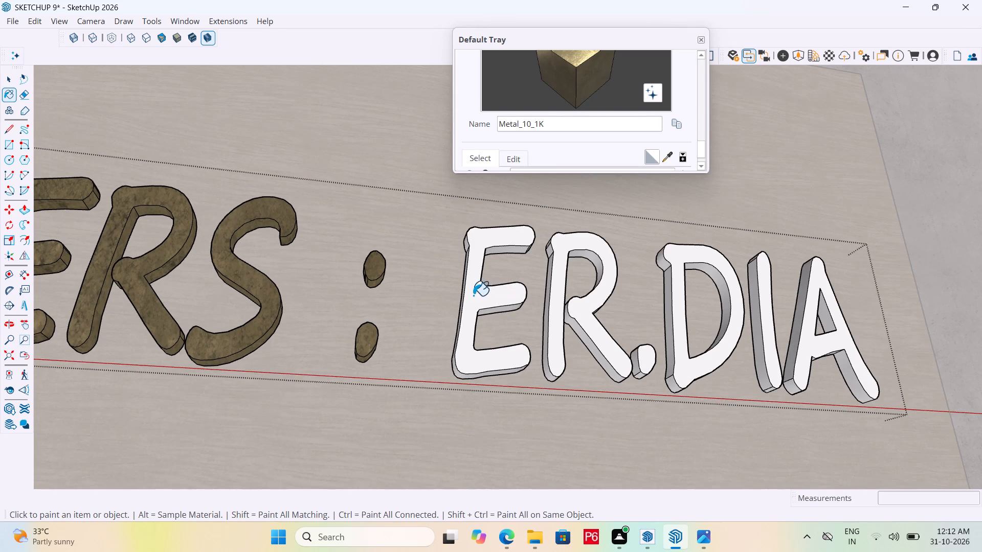
pyautogui.moveTo(433, 326); pyautogui.dragTo(565, 428, button='middle')
pyautogui.scroll(5, 454, 233)
pyautogui.moveTo(464, 258); pyautogui.dragTo(469, 248)
pyautogui.moveTo(466, 232); pyautogui.dragTo(463, 225)
pyautogui.click(460, 214)
pyautogui.moveTo(478, 218); pyautogui.dragTo(393, 364, button='middle')
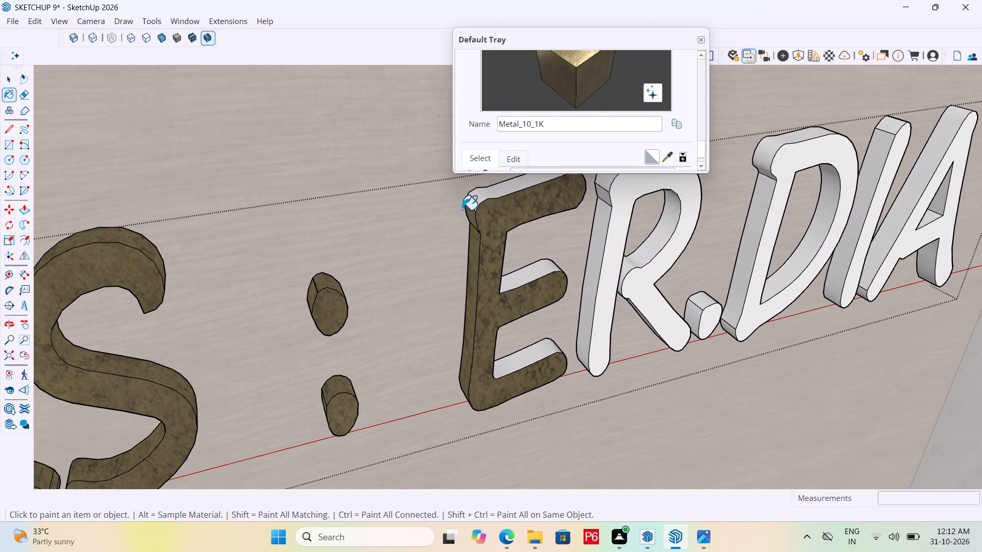
pyautogui.click(492, 195)
# Paint the upper arm's end and underside, the upper notch, and the middle arm's end and underside on the ER.DIA E with Metal_10_1K.
pyautogui.scroll(-6, 262, 286)
pyautogui.moveTo(421, 269); pyautogui.dragTo(130, 191, button='middle')
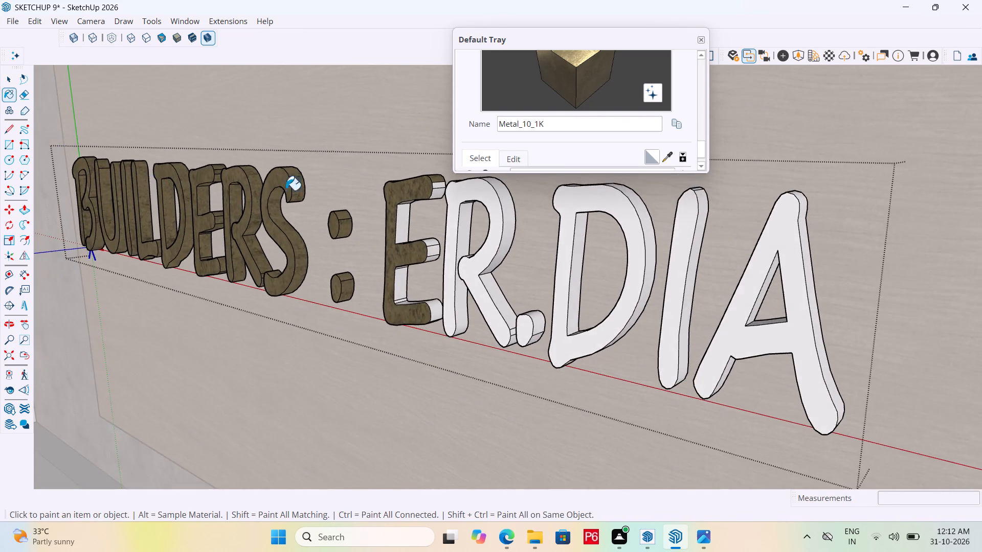
pyautogui.scroll(10, 459, 202)
pyautogui.moveTo(415, 175); pyautogui.dragTo(422, 181)
pyautogui.click(426, 190)
pyautogui.moveTo(394, 228); pyautogui.dragTo(366, 126, button='middle')
pyautogui.click(360, 209)
pyautogui.moveTo(348, 248); pyautogui.dragTo(347, 254)
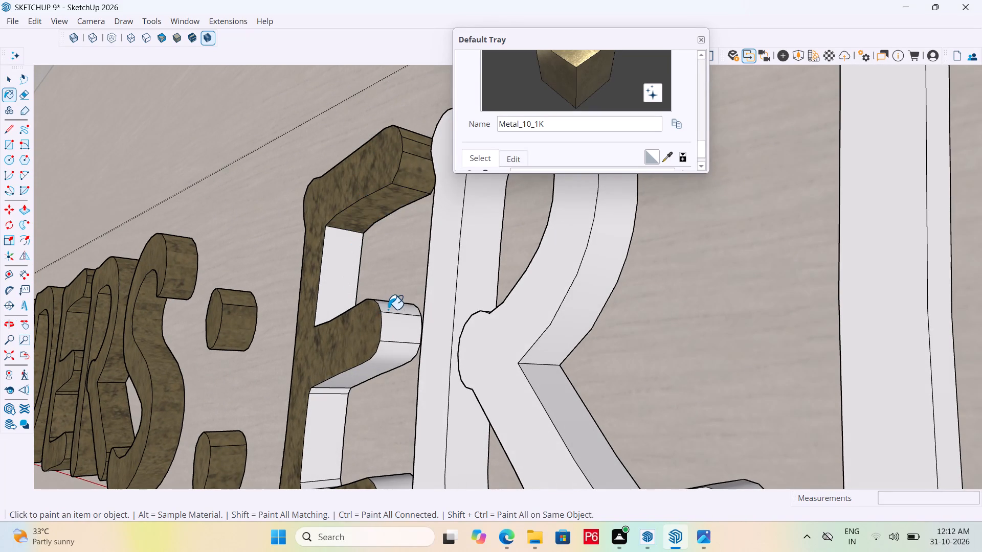
pyautogui.click(389, 310)
pyautogui.click(398, 327)
pyautogui.click(391, 353)
# Paint the lower notch's inner faces and corner strips and the bottom arm's end on the ER.DIA E with Metal_10_1K.
pyautogui.scroll(-6, 324, 229)
pyautogui.scroll(6, 299, 359)
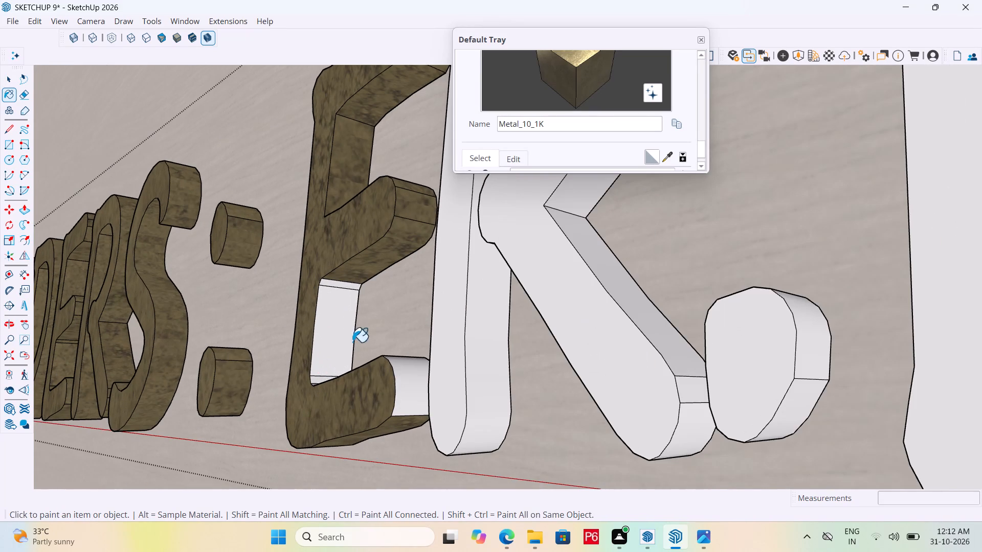
pyautogui.moveTo(342, 328); pyautogui.dragTo(341, 308)
pyautogui.click(342, 283)
pyautogui.click(326, 376)
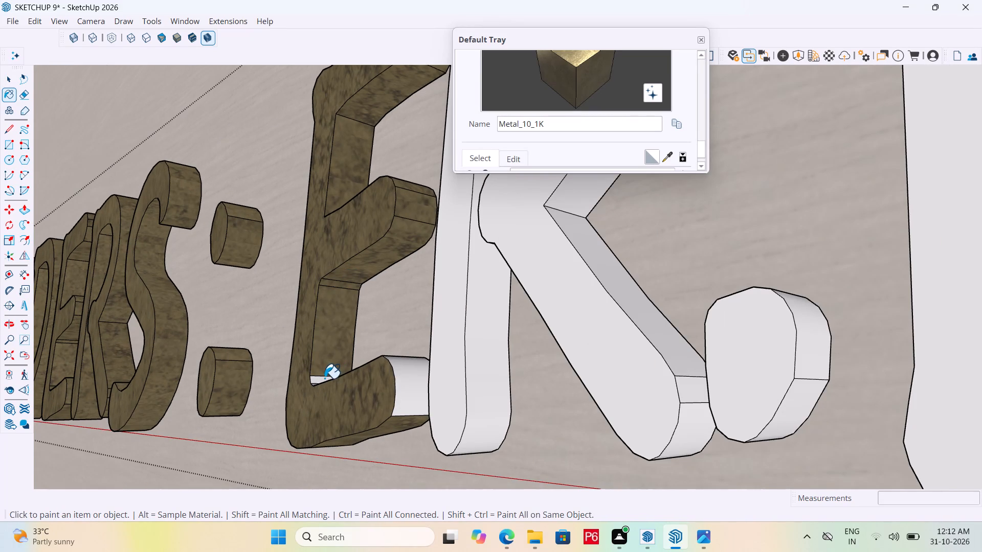
pyautogui.click(404, 376)
pyautogui.moveTo(392, 390); pyautogui.dragTo(445, 551, button='middle')
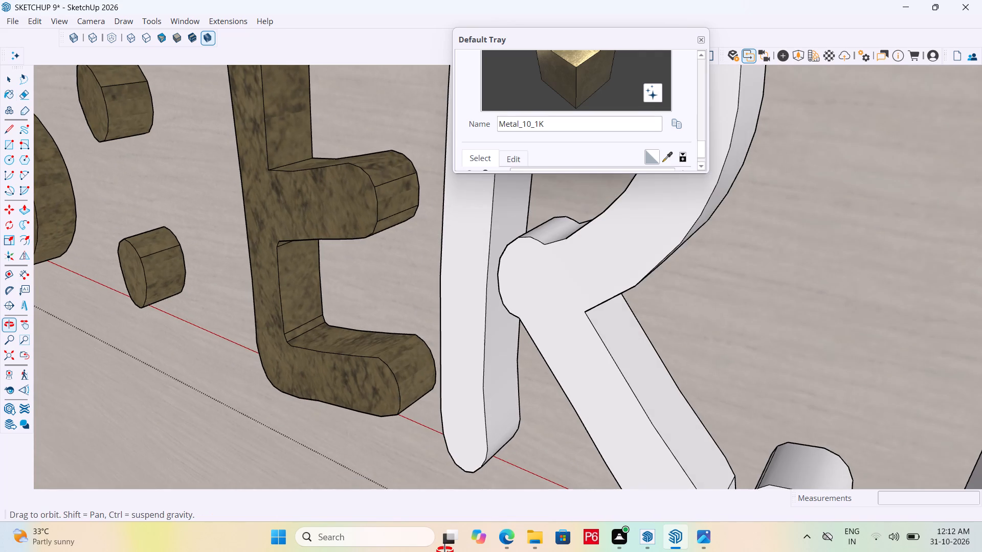
pyautogui.moveTo(445, 551); pyautogui.dragTo(445, 550, button='middle')
pyautogui.moveTo(429, 515); pyautogui.dragTo(409, 471, button='middle')
pyautogui.moveTo(403, 424); pyautogui.dragTo(403, 338, button='middle')
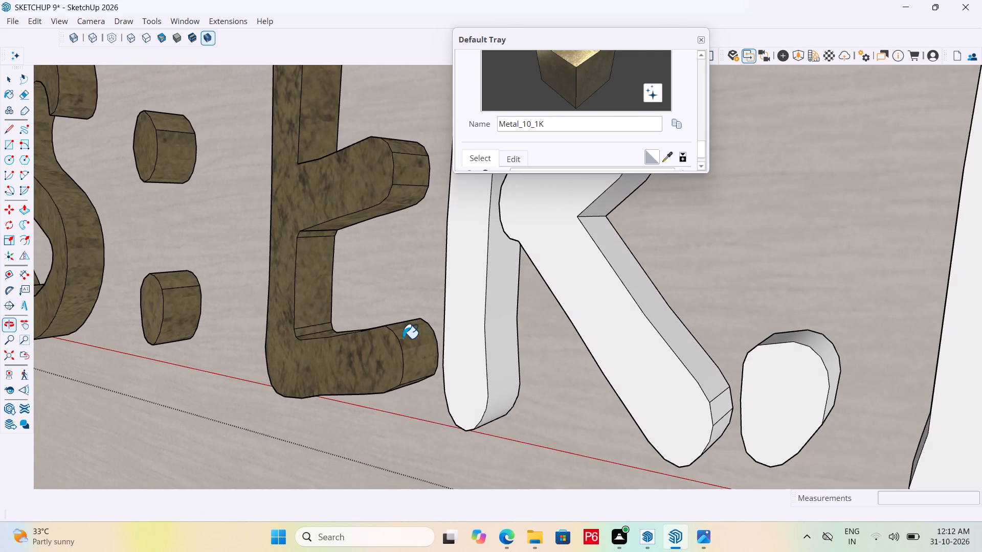
# Paint the R's stem and diagonal leg and the full stop's front and upper side in ER.DIA with Metal_10_1K.
pyautogui.click(497, 314)
pyautogui.moveTo(471, 313); pyautogui.dragTo(479, 309)
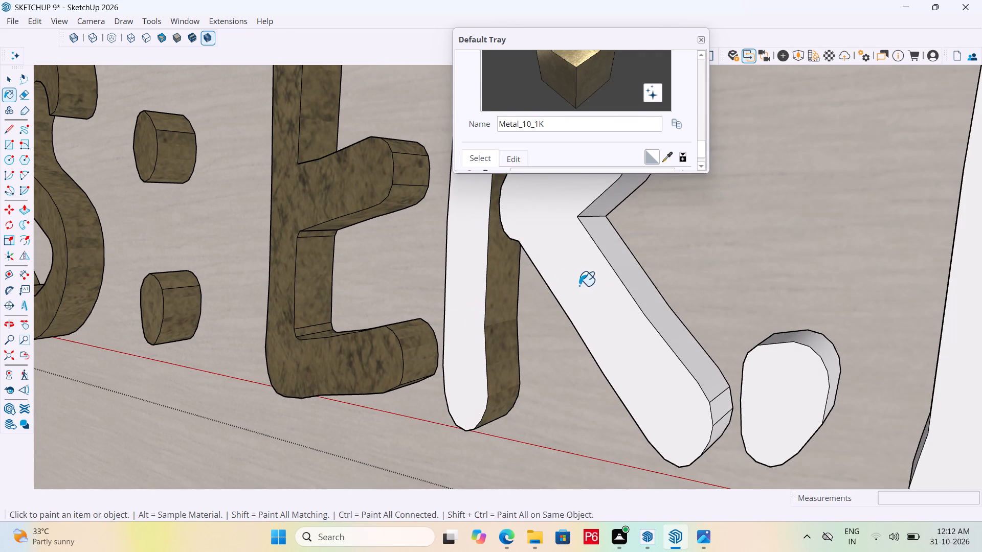
pyautogui.click(626, 280)
pyautogui.scroll(-4, 457, 320)
pyautogui.moveTo(655, 358); pyautogui.dragTo(663, 350)
pyautogui.click(678, 339)
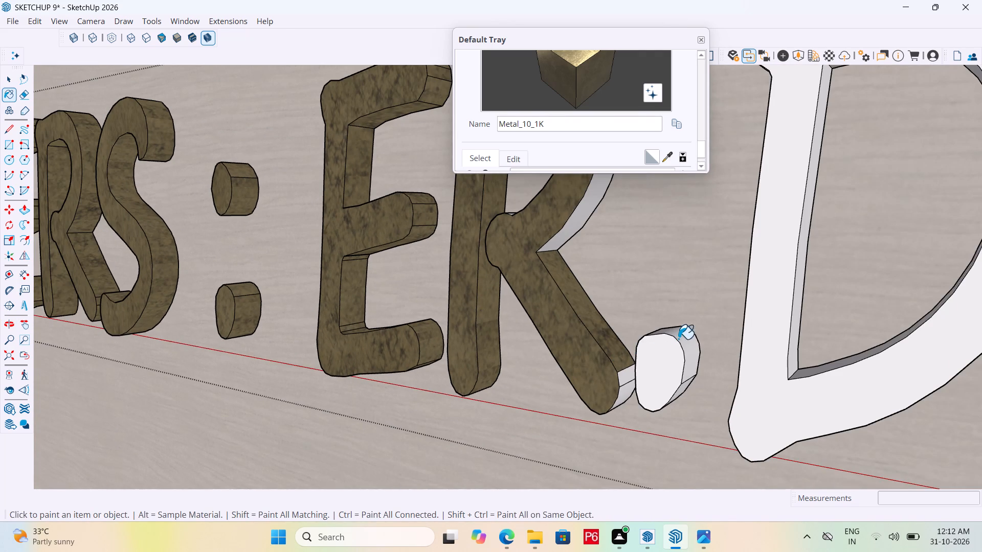
# Paint the side face above the R's diagonal leg, the leg's end faces and the stem's upper outer side with Metal_10_1K.
pyautogui.moveTo(672, 376); pyautogui.dragTo(649, 384, button='middle')
pyautogui.click(580, 226)
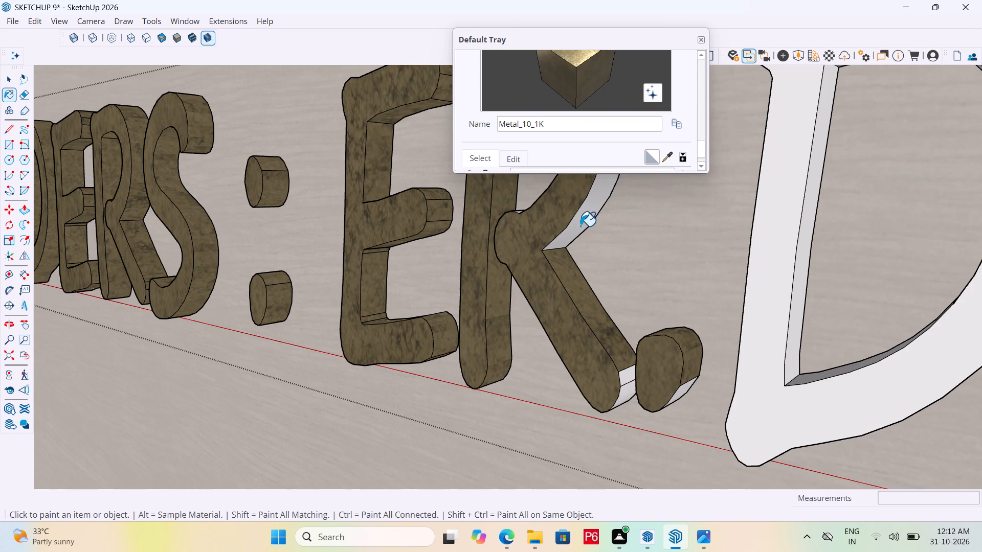
pyautogui.click(626, 375)
pyautogui.moveTo(625, 396); pyautogui.dragTo(624, 392)
pyautogui.moveTo(602, 395); pyautogui.dragTo(622, 197, button='middle')
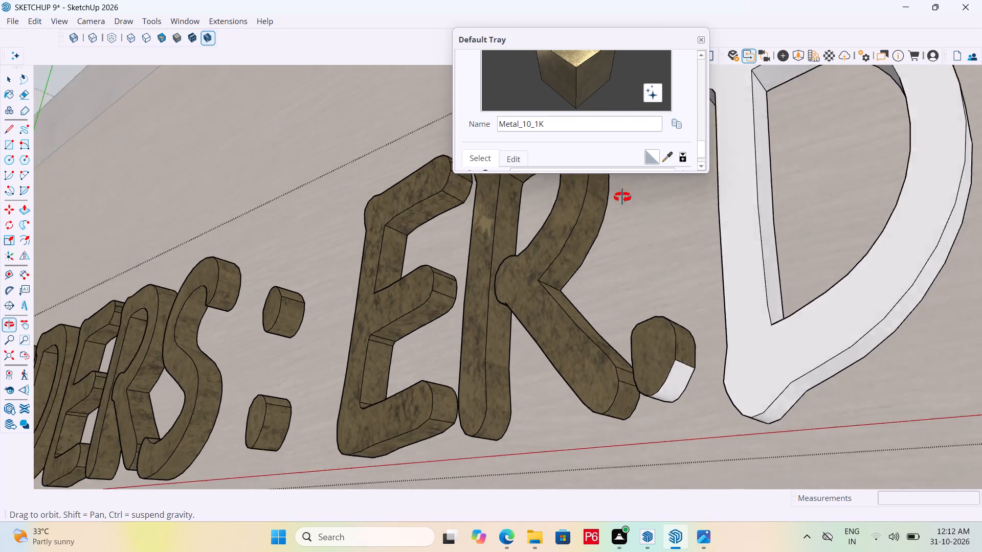
pyautogui.moveTo(622, 197); pyautogui.dragTo(854, 216, button='middle')
pyautogui.moveTo(421, 255); pyautogui.dragTo(653, 374, button='middle')
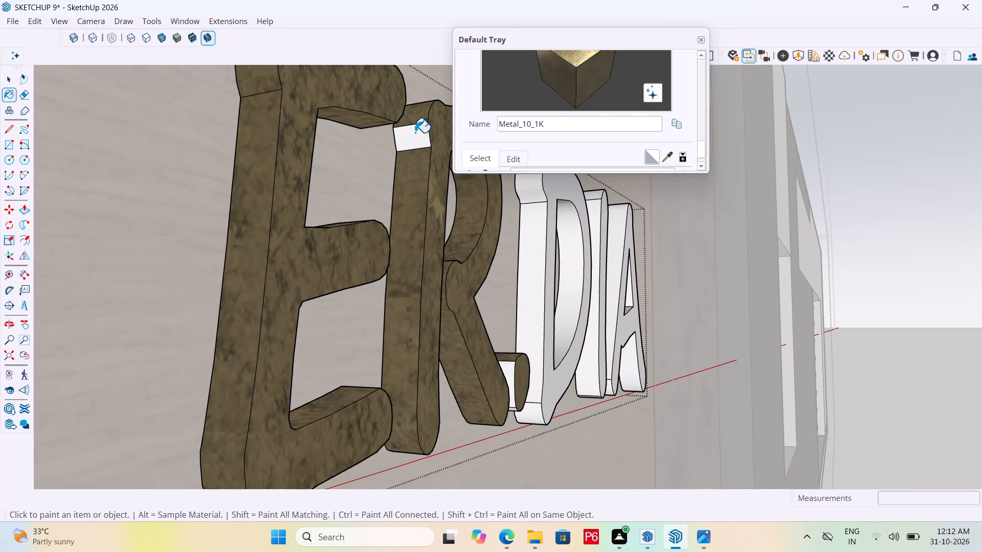
pyautogui.click(415, 132)
# Paint the remaining lower side face and the R-facing side of the full stop in ER.DIA with Metal_10_1K.
pyautogui.scroll(-6, 217, 264)
pyautogui.moveTo(429, 284); pyautogui.dragTo(0, 262, button='middle')
pyautogui.scroll(4, 406, 365)
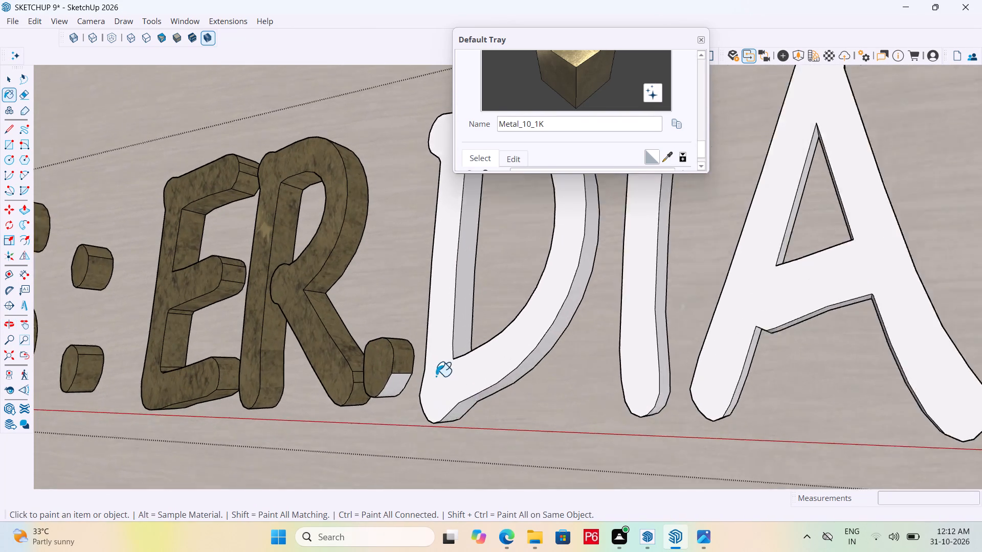
pyautogui.scroll(2, 436, 376)
pyautogui.moveTo(388, 389); pyautogui.dragTo(387, 382)
pyautogui.moveTo(348, 405); pyautogui.dragTo(662, 362, button='middle')
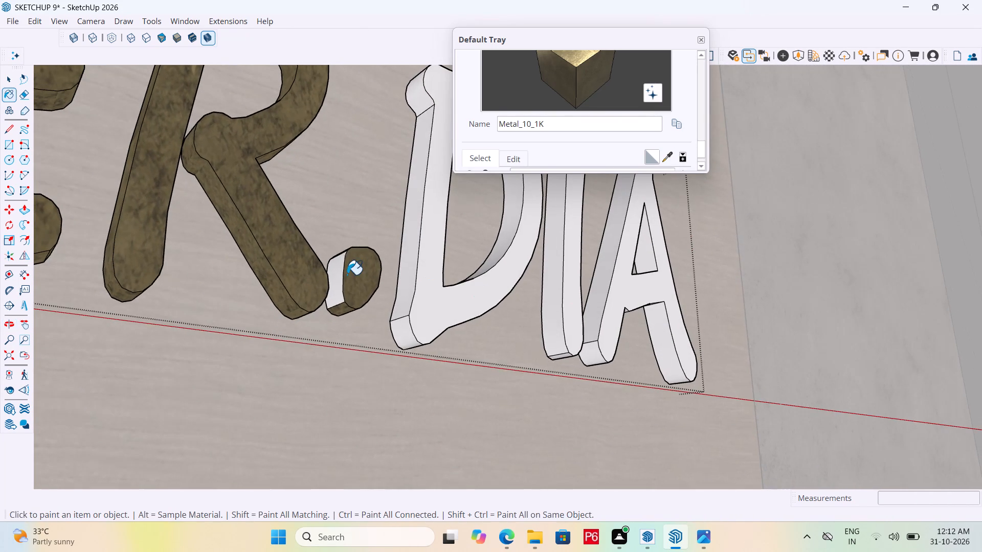
pyautogui.click(340, 263)
# Paint the D's front, outer stem side, lower corner and inner opening faces in ER.DIA with Metal_10_1K.
pyautogui.click(436, 303)
pyautogui.moveTo(404, 279); pyautogui.dragTo(417, 273)
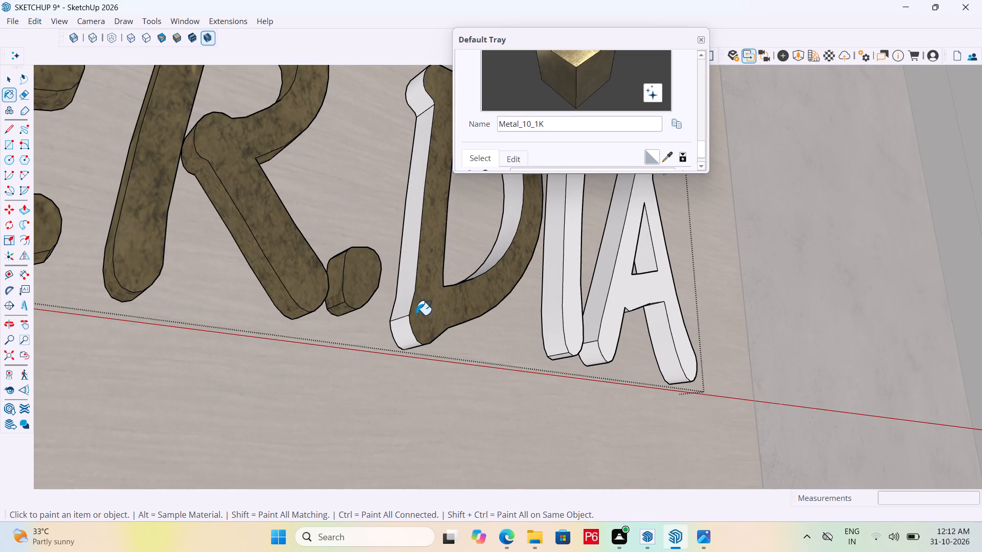
pyautogui.click(413, 290)
pyautogui.moveTo(407, 335); pyautogui.dragTo(420, 318)
pyautogui.click(410, 331)
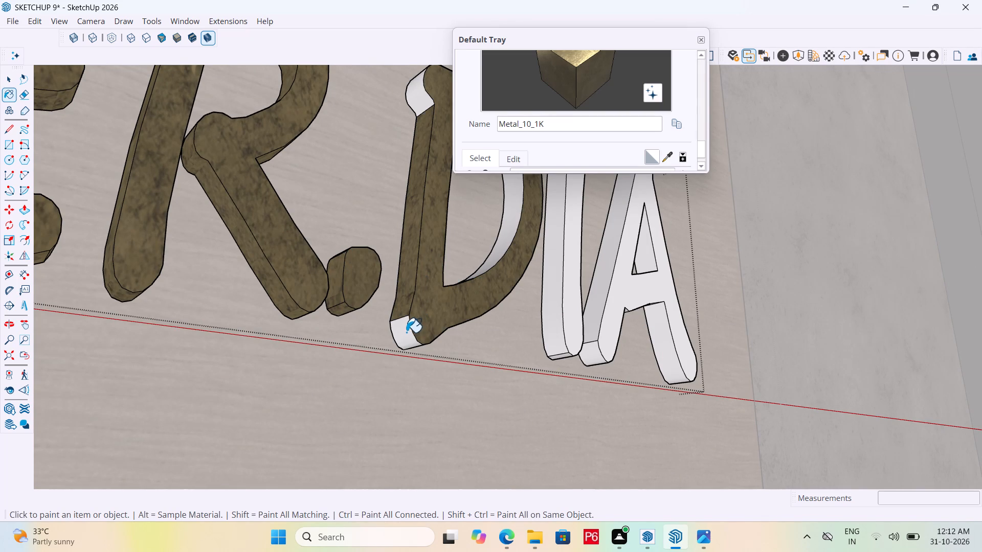
pyautogui.click(502, 247)
pyautogui.moveTo(523, 254); pyautogui.dragTo(1, 278, button='middle')
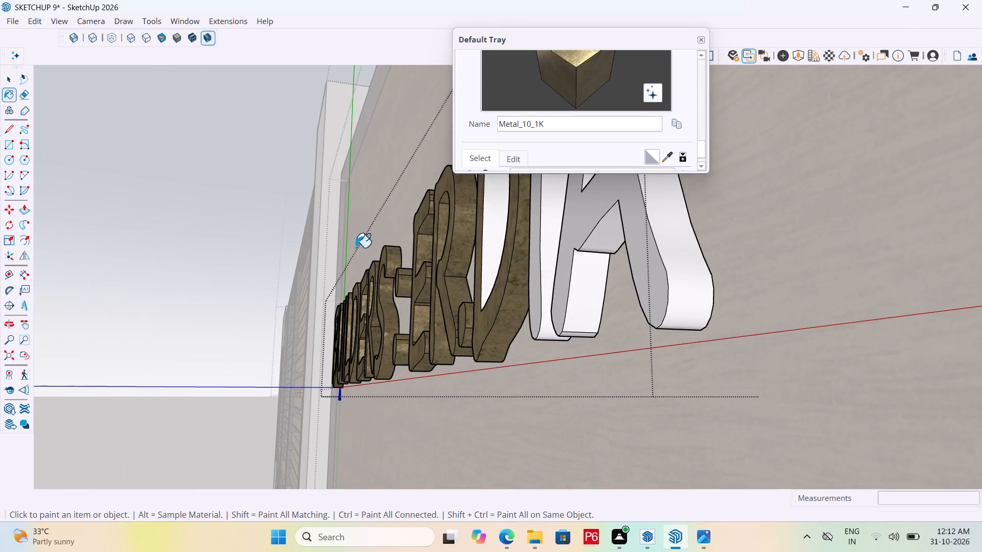
pyautogui.click(509, 216)
pyautogui.click(492, 225)
# Paint the front, both long sides and the top corner strip of the I in ER.DIA with Metal_10_1K.
pyautogui.scroll(-6, 457, 347)
pyautogui.moveTo(478, 365); pyautogui.dragTo(538, 273, button='middle')
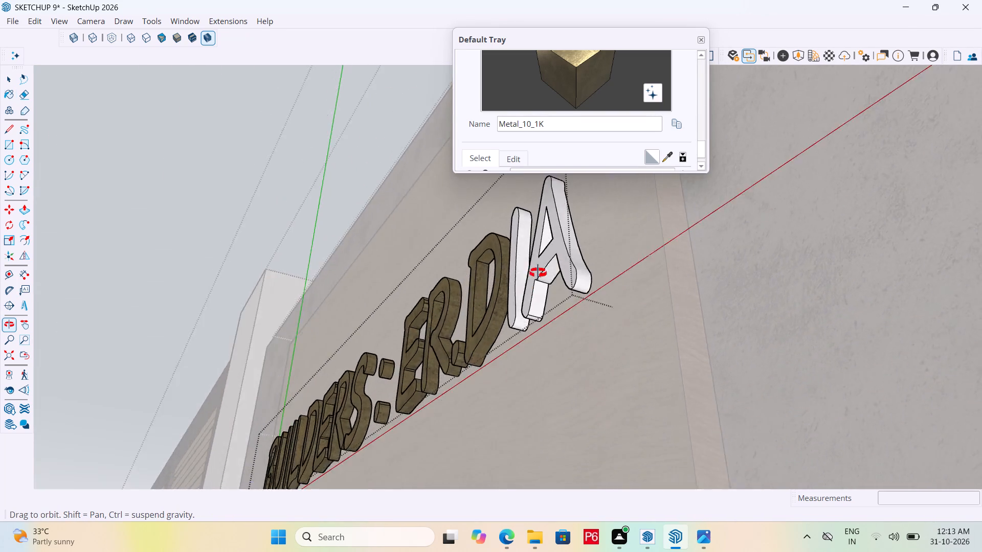
pyautogui.moveTo(538, 273); pyautogui.dragTo(606, 349, button='middle')
pyautogui.scroll(4, 550, 300)
pyautogui.click(527, 277)
pyautogui.click(514, 274)
pyautogui.moveTo(485, 335); pyautogui.dragTo(498, 335, button='middle')
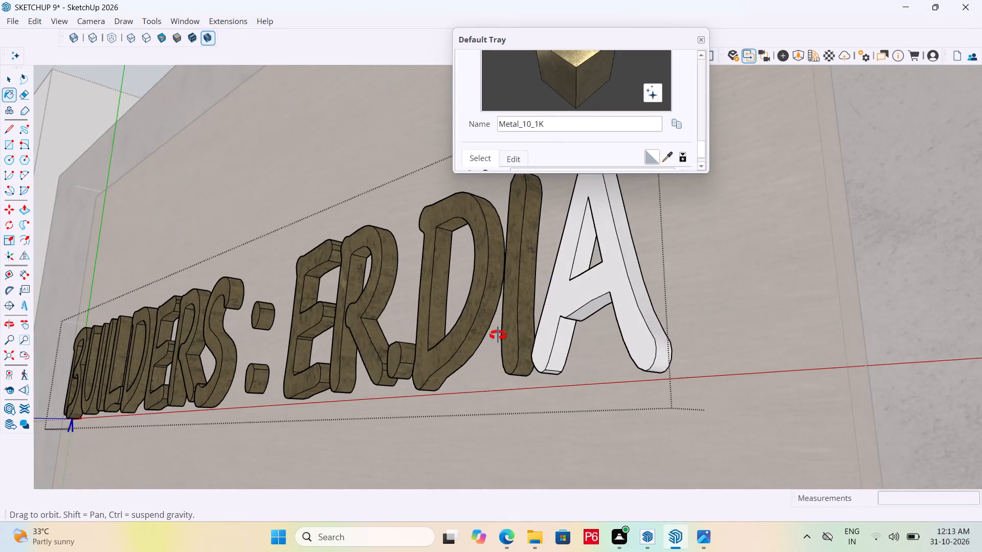
pyautogui.moveTo(498, 335); pyautogui.dragTo(829, 385, button='middle')
pyautogui.click(528, 208)
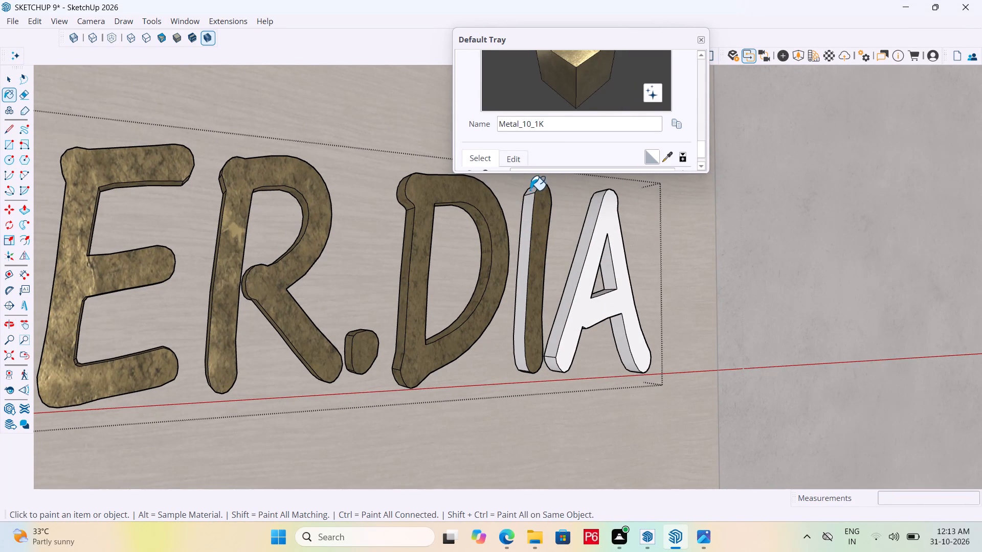
pyautogui.click(530, 190)
# Paint the A's front, outer side, inner opening, inner leg face and crossbar underside in ER.DIA with Metal_10_1K.
pyautogui.moveTo(572, 216); pyautogui.dragTo(102, 215, button='middle')
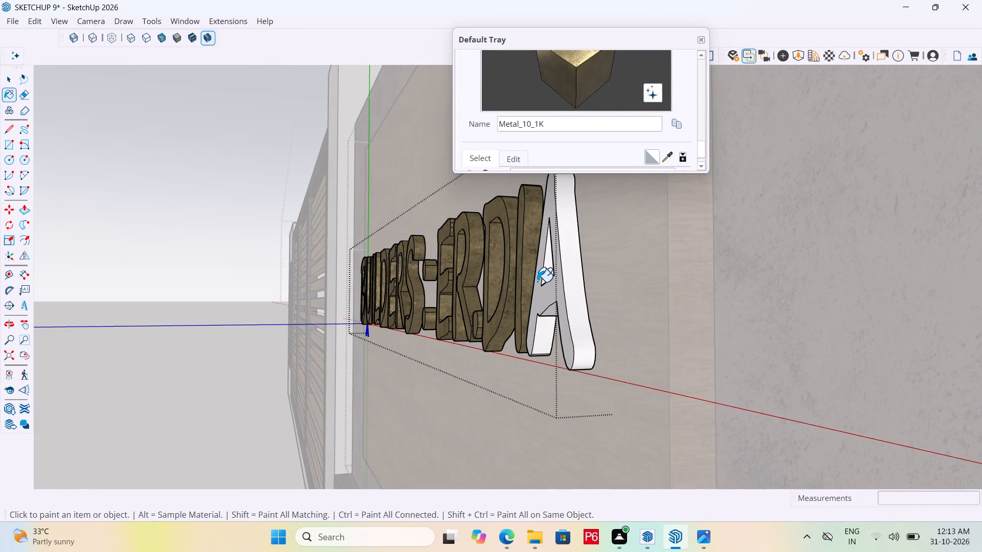
pyautogui.click(562, 291)
pyautogui.click(559, 280)
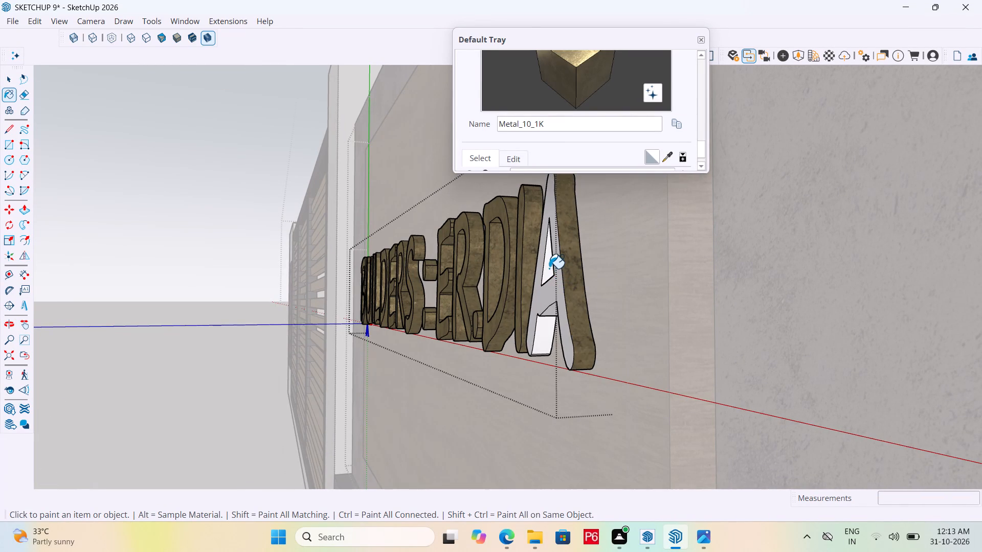
pyautogui.scroll(5, 549, 267)
pyautogui.click(549, 265)
pyautogui.moveTo(525, 382); pyautogui.dragTo(538, 363)
pyautogui.click(549, 341)
# Paint the foot of the A's front-left leg and the remaining face inside its triangular opening with Metal_10_1K.
pyautogui.moveTo(533, 339); pyautogui.dragTo(744, 282, button='middle')
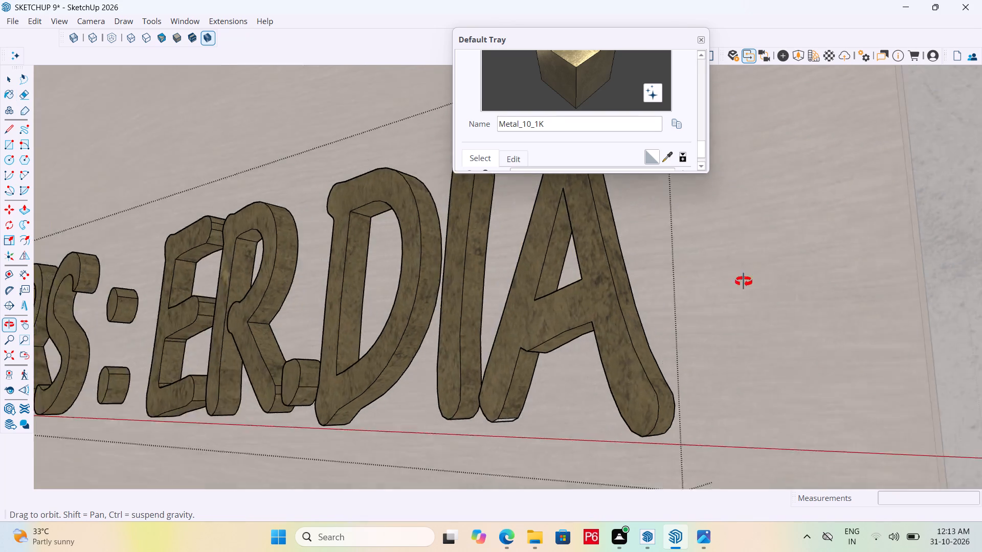
pyautogui.moveTo(744, 282); pyautogui.dragTo(882, 170, button='middle')
pyautogui.moveTo(464, 429); pyautogui.dragTo(709, 468, button='middle')
pyautogui.moveTo(386, 360); pyautogui.dragTo(387, 363)
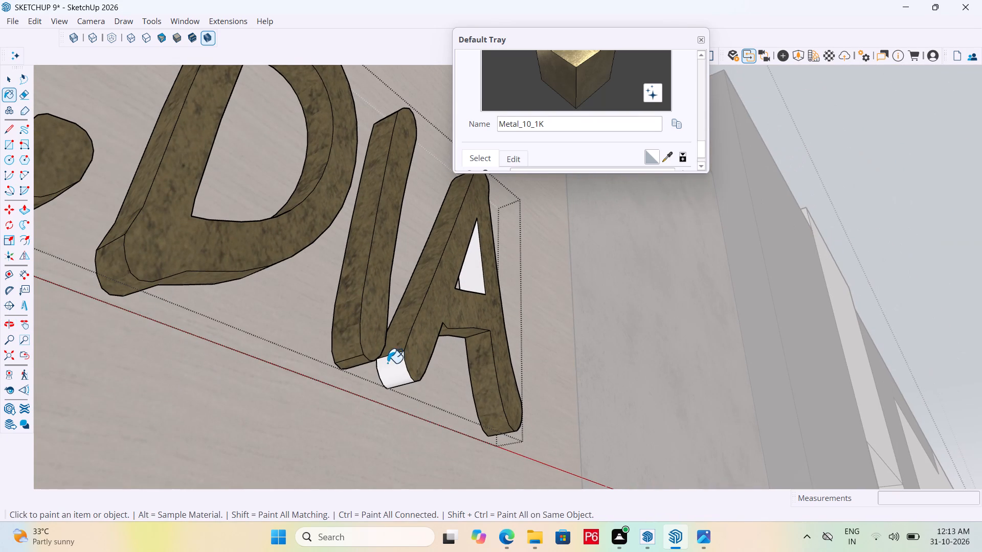
pyautogui.moveTo(387, 363); pyautogui.dragTo(388, 364)
pyautogui.click(478, 268)
# Save the model with the painted nameplate lettering.
pyautogui.scroll(-4, 356, 307)
pyautogui.moveTo(445, 321); pyautogui.dragTo(62, 321, button='middle')
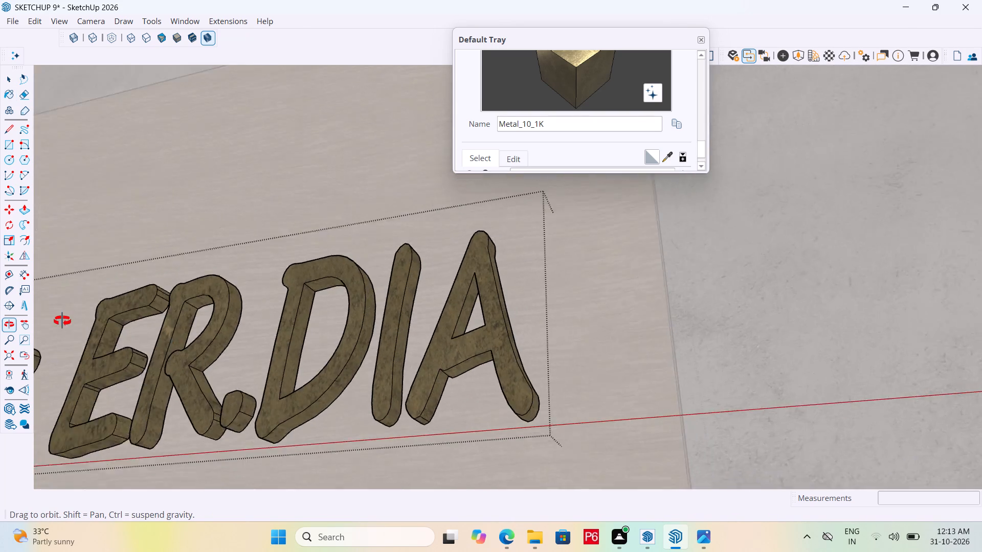
pyautogui.moveTo(62, 321); pyautogui.dragTo(194, 456, button='middle')
pyautogui.scroll(-19, 270, 370)
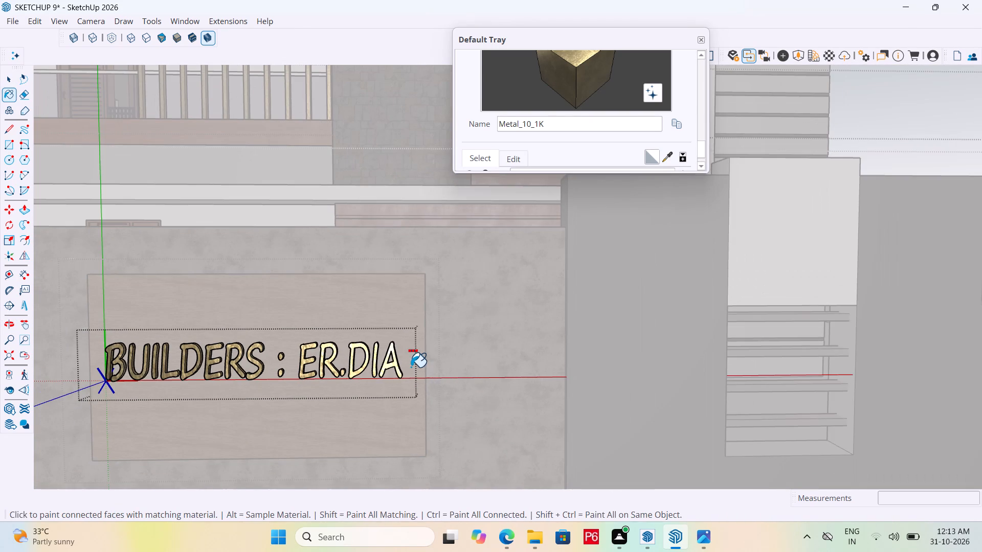
pyautogui.hotkey('ctrl', 's')
pyautogui.hotkey('ctrl', 's')
pyautogui.hotkey('ctrl', 's')
pyautogui.hotkey('ctrl', 's')
pyautogui.hotkey('ctrl', 's')
pyautogui.hotkey('ctrl', 's')
# Stop painting and close the 3D text for editing, returning to the nameplate group.
pyautogui.press('space')
pyautogui.scroll(-5, 354, 311)
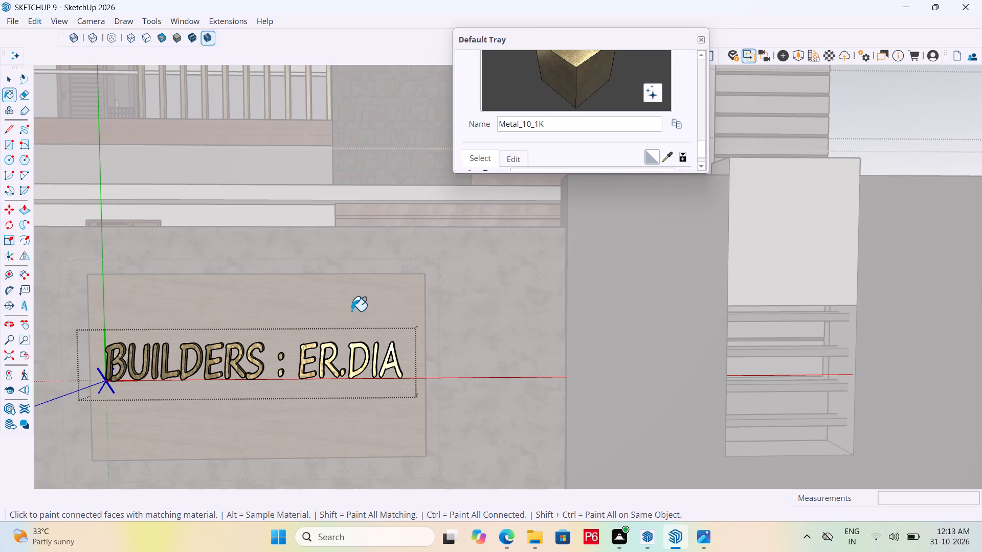
pyautogui.scroll(-6, 351, 311)
pyautogui.press('space')
pyautogui.scroll(-6, 274, 324)
pyautogui.press('space')
pyautogui.scroll(-3, 299, 269)
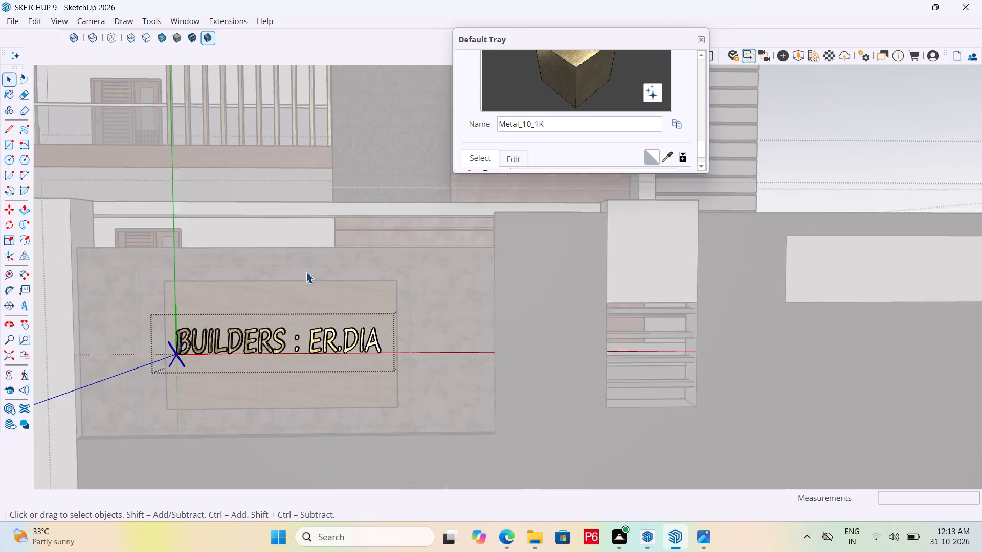
pyautogui.scroll(-10, 306, 272)
pyautogui.click(493, 438)
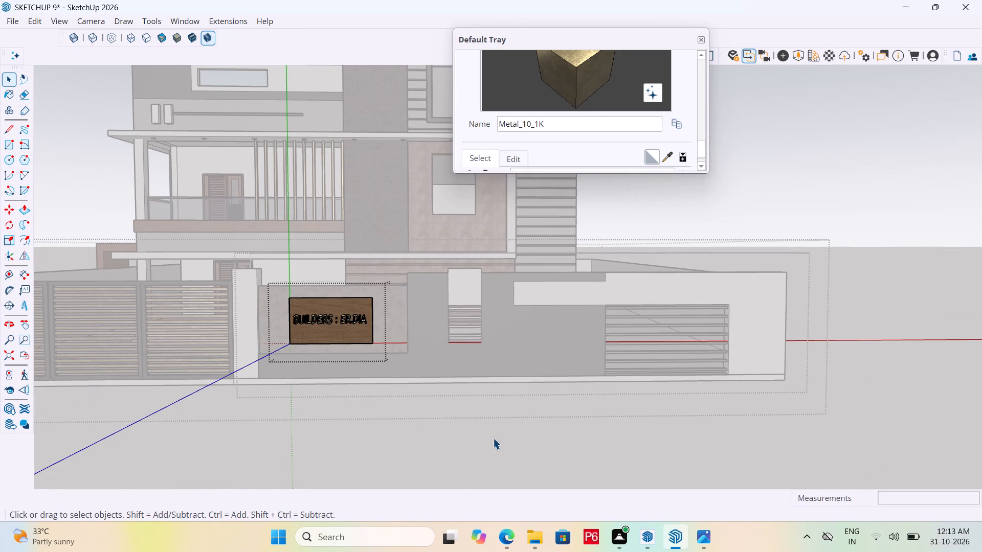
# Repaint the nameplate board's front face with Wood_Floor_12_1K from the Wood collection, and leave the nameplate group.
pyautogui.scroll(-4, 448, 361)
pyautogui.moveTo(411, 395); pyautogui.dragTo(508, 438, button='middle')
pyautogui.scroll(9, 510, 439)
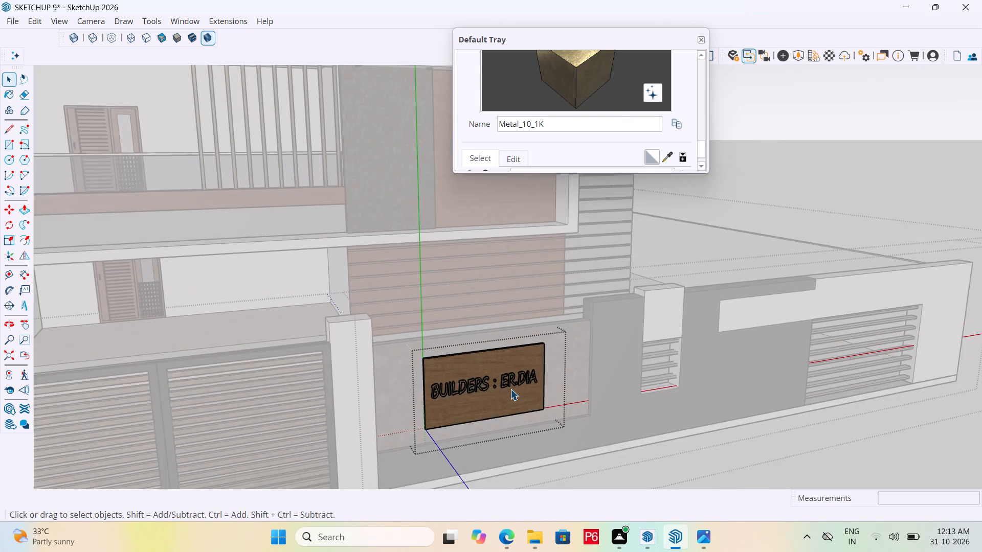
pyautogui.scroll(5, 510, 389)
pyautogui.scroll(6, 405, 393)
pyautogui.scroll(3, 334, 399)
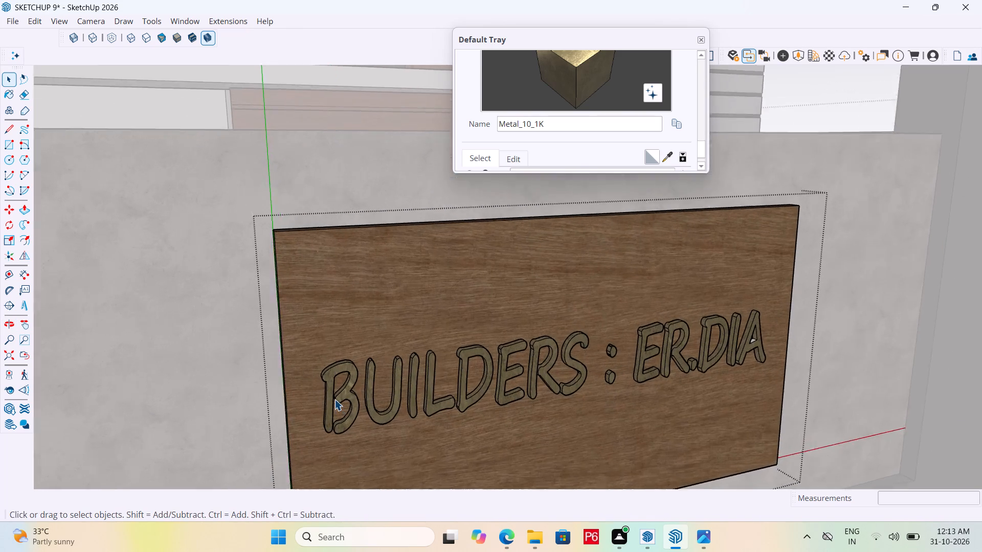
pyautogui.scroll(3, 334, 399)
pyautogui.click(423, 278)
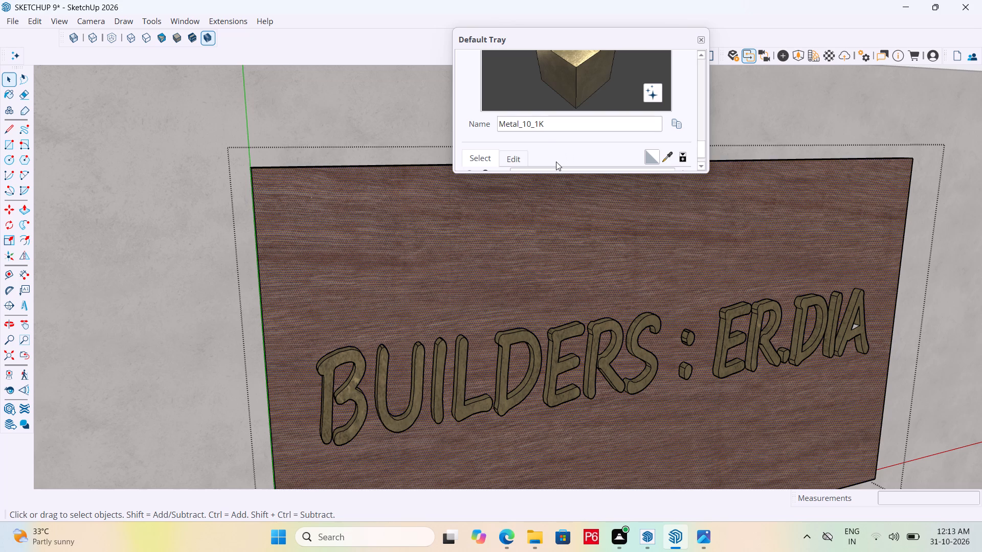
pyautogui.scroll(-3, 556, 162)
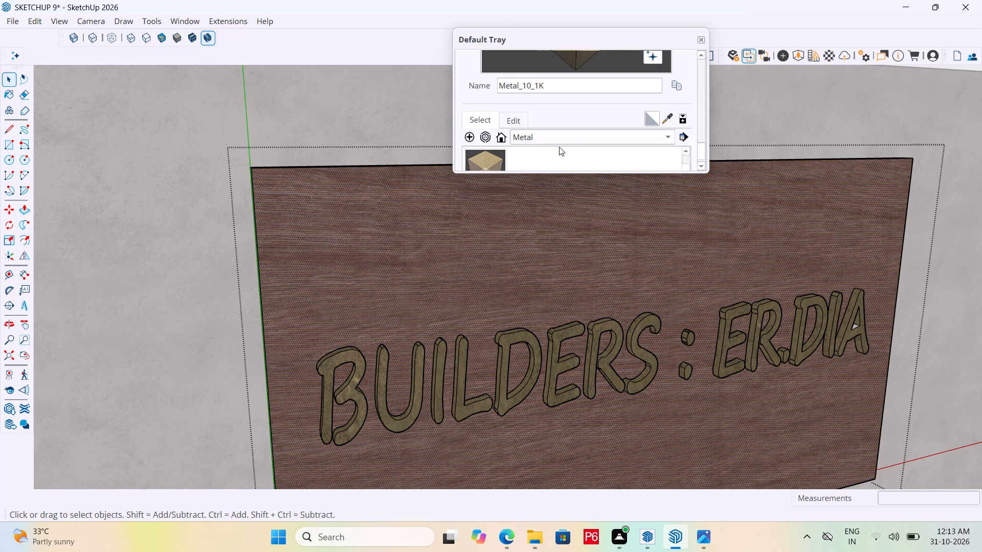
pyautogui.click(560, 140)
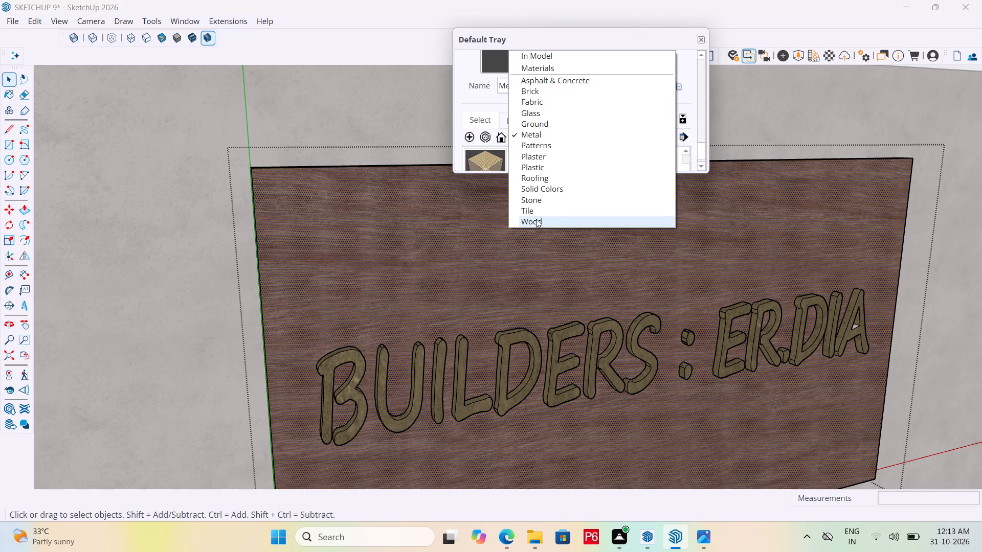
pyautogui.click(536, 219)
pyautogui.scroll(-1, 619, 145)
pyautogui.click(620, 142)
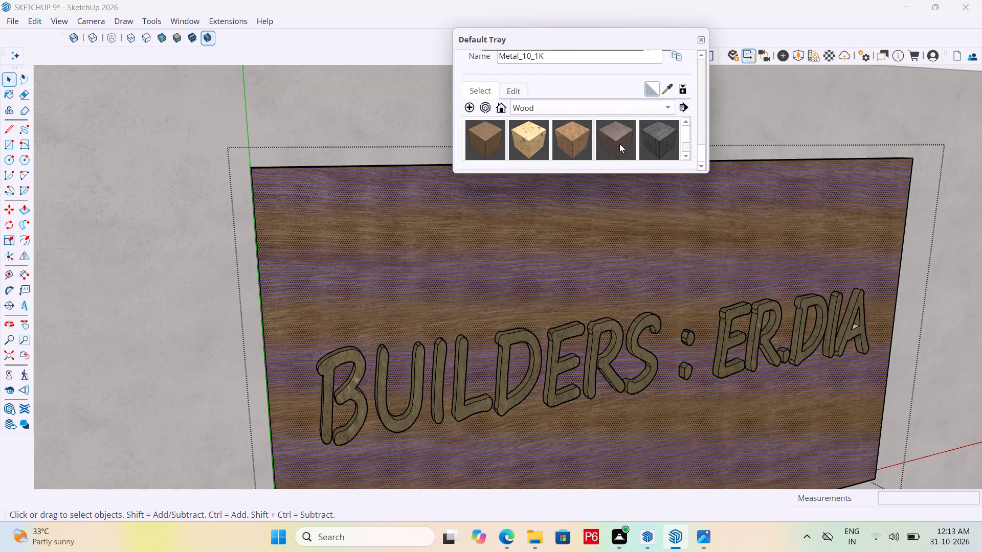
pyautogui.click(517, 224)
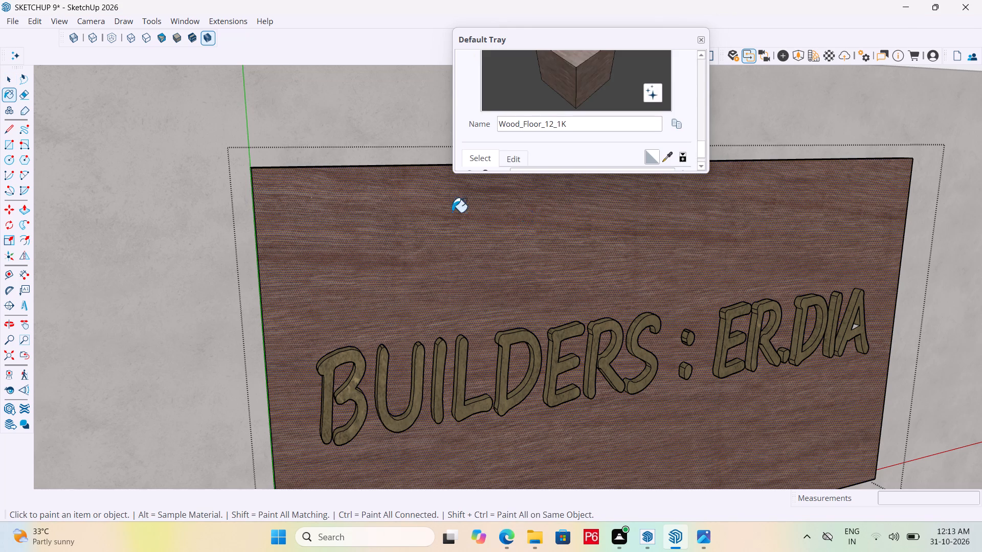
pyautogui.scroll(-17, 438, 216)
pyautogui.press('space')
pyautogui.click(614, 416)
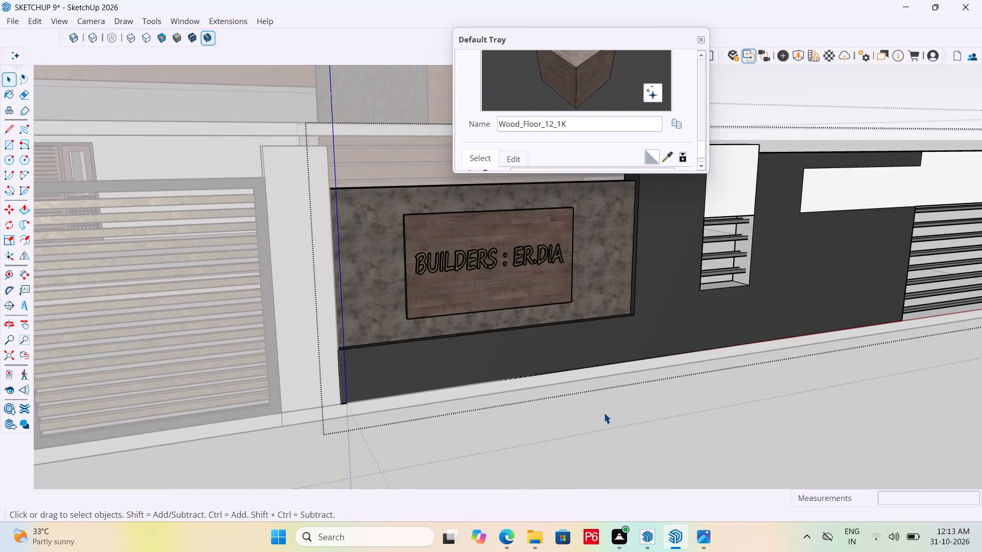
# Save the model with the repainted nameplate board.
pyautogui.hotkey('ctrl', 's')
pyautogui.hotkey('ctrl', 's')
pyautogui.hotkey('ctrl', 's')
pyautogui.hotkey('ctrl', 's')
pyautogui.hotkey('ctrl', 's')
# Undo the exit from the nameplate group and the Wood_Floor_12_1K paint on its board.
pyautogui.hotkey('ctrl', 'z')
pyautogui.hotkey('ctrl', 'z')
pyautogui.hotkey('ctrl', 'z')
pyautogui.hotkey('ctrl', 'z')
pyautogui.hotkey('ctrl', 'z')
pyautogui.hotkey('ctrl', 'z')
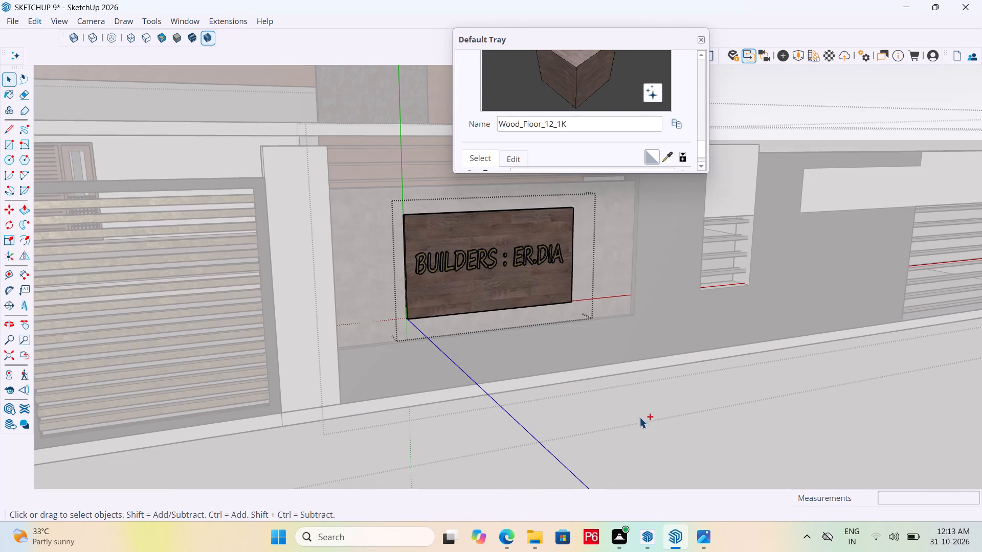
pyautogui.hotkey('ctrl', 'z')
# Switch the materials library to the Solid Colors collection and pick M09_Shadow_Night for the nameplate's 3D lettering.
pyautogui.moveTo(437, 251); pyautogui.dragTo(461, 290, button='middle')
pyautogui.scroll(3, 461, 290)
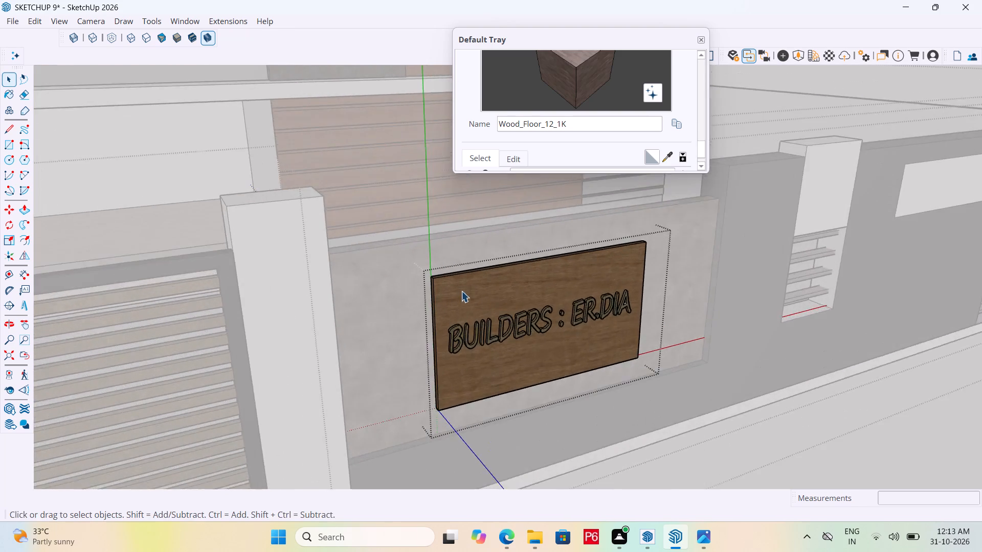
pyautogui.scroll(5, 461, 291)
pyautogui.click(492, 324)
pyautogui.scroll(-2, 593, 159)
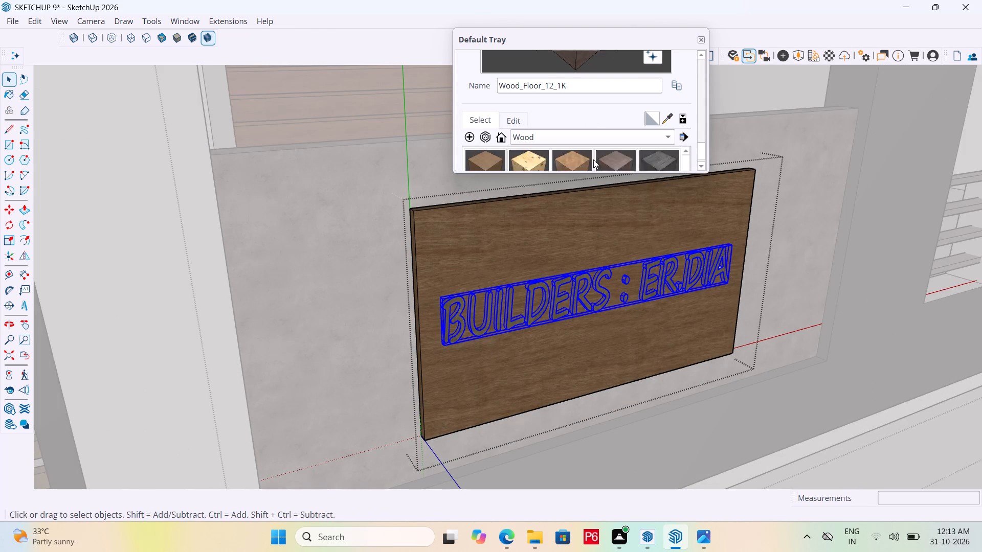
pyautogui.scroll(-1, 593, 159)
pyautogui.click(600, 135)
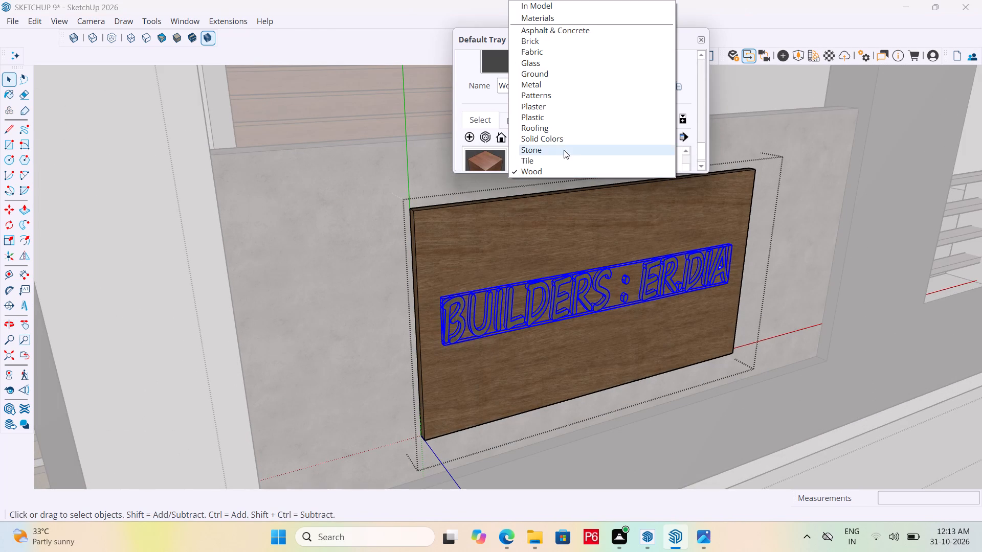
pyautogui.click(571, 142)
pyautogui.scroll(-1, 554, 143)
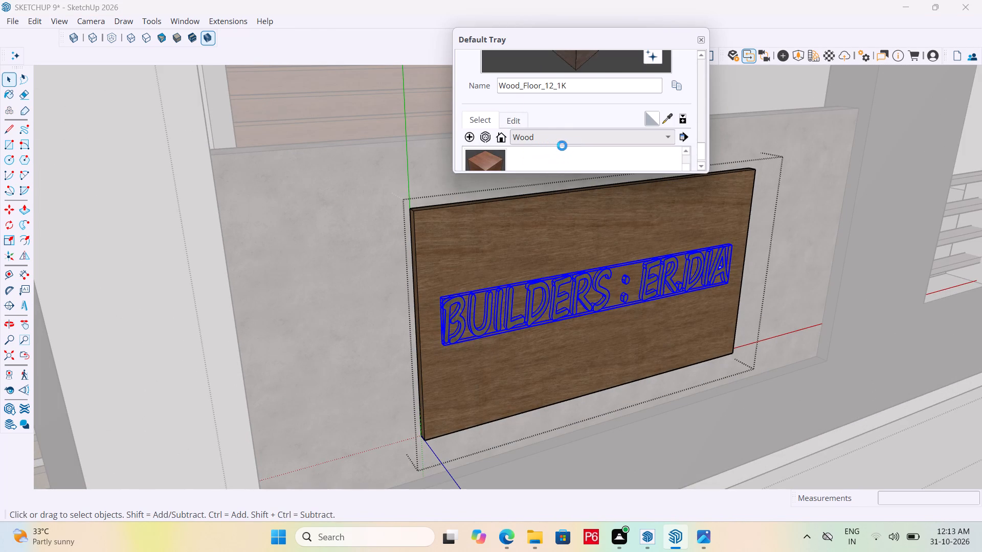
pyautogui.scroll(-5, 562, 146)
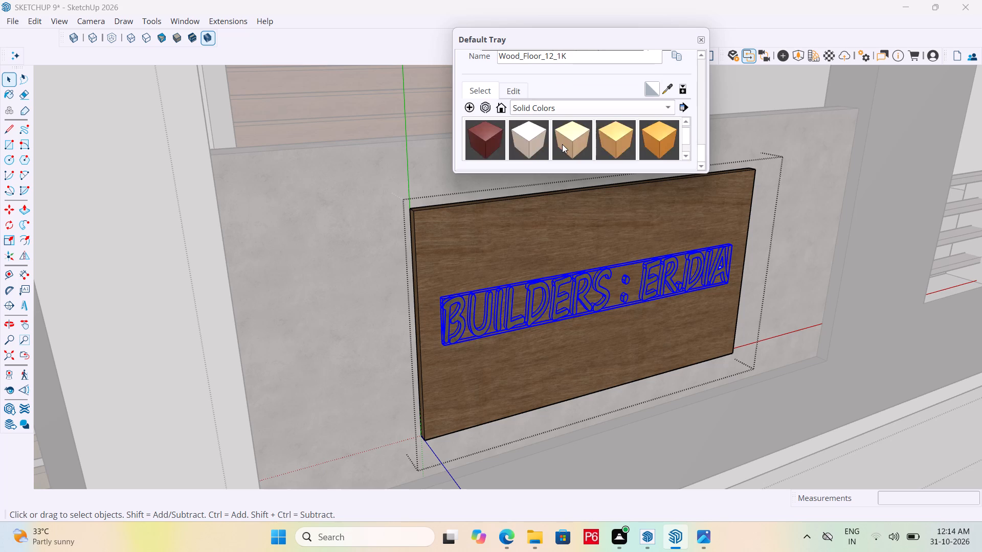
pyautogui.scroll(-14, 562, 144)
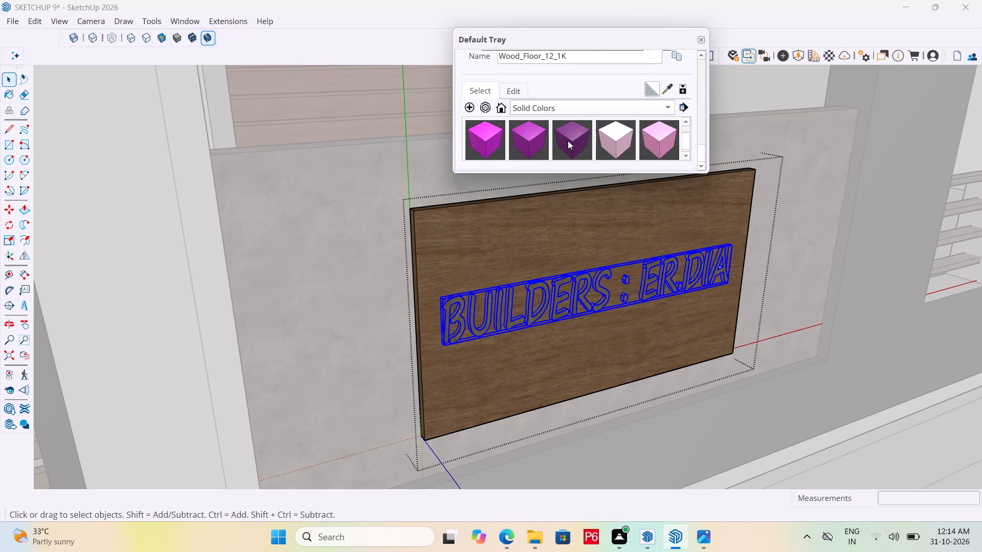
pyautogui.scroll(-5, 568, 141)
pyautogui.scroll(2, 568, 141)
pyautogui.scroll(-1, 568, 141)
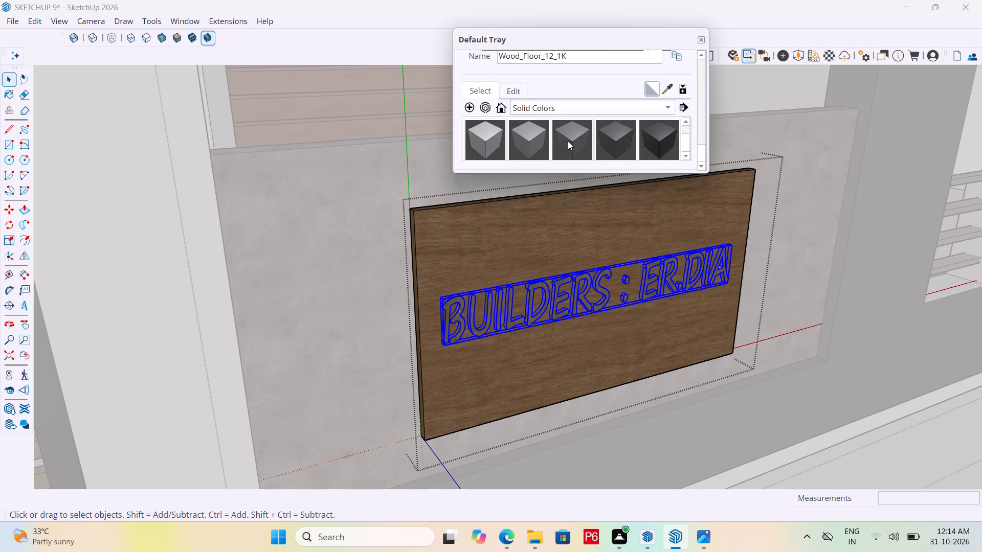
pyautogui.click(570, 137)
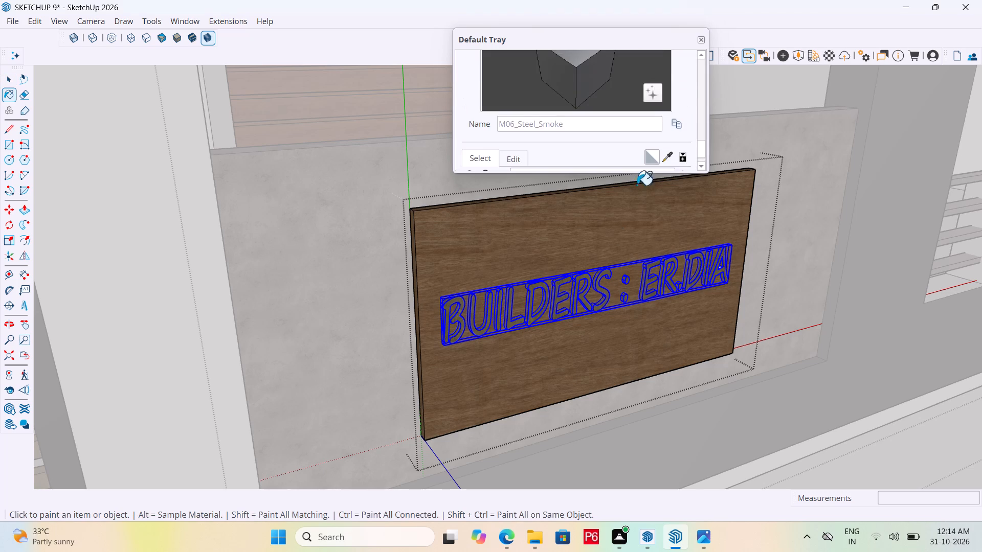
pyautogui.scroll(-4, 608, 134)
pyautogui.click(471, 143)
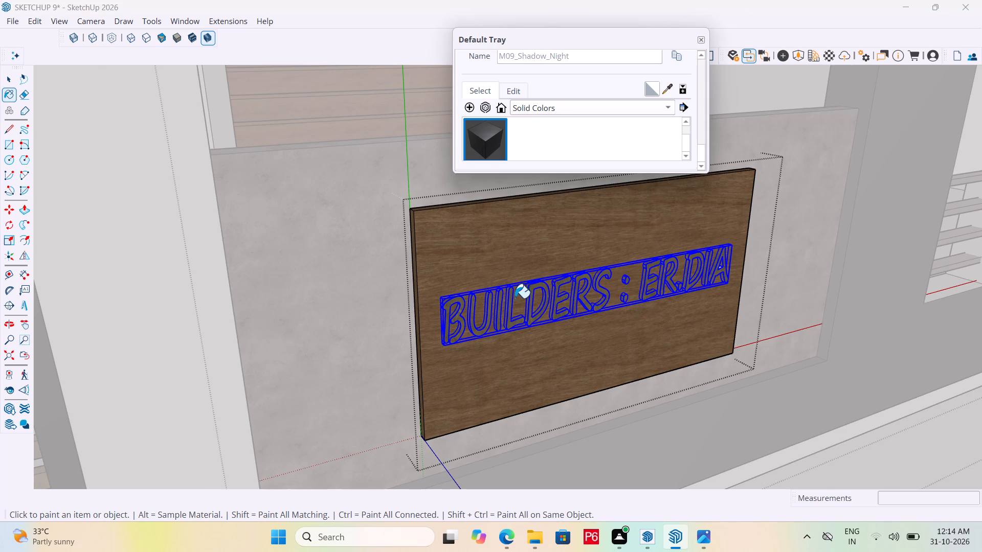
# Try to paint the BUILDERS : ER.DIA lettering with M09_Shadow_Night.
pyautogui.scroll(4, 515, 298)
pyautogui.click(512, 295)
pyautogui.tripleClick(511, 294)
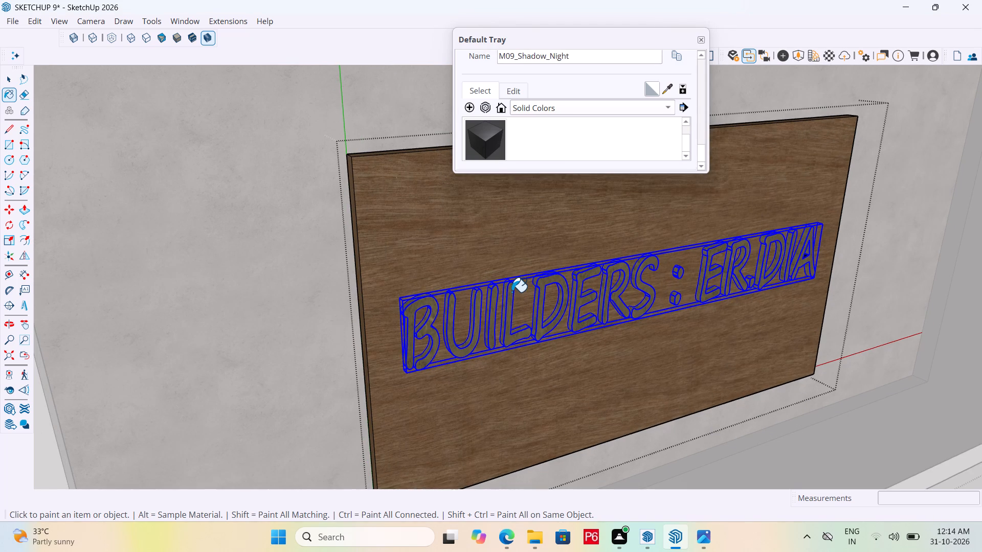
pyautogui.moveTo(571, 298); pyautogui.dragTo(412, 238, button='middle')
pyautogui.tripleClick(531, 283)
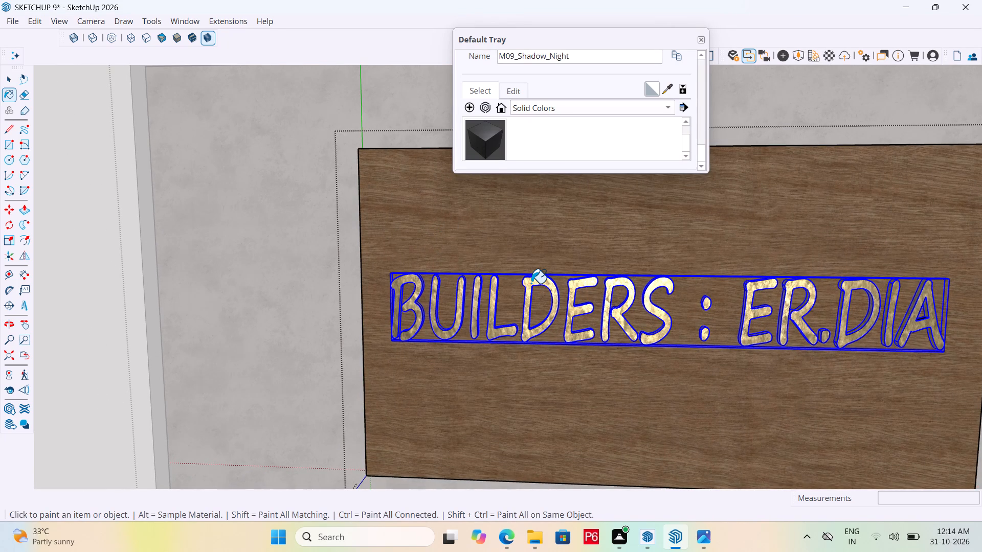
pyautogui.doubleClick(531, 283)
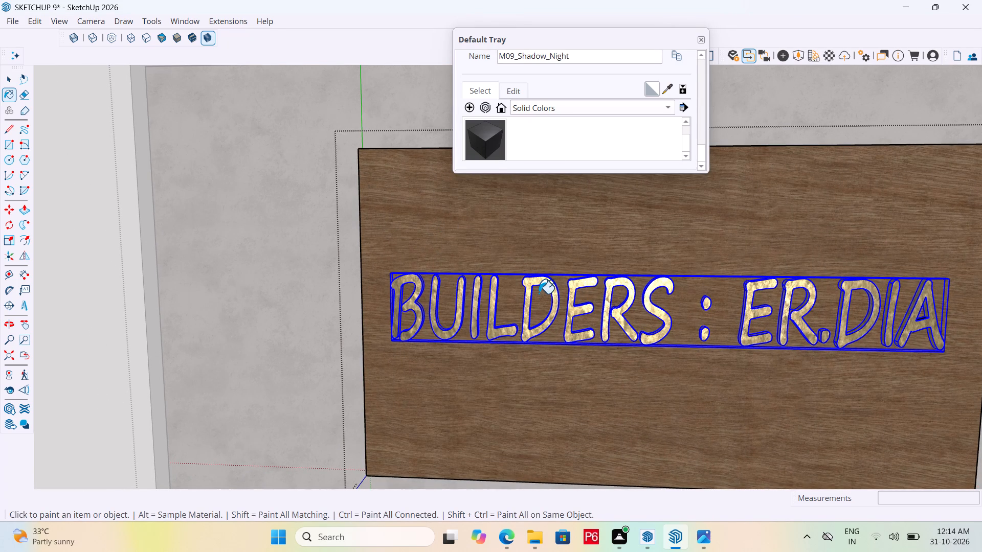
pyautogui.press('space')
# Delete the BUILDERS : ER.DIA 3D lettering from the nameplate board.
pyautogui.click(550, 281)
pyautogui.click(546, 284)
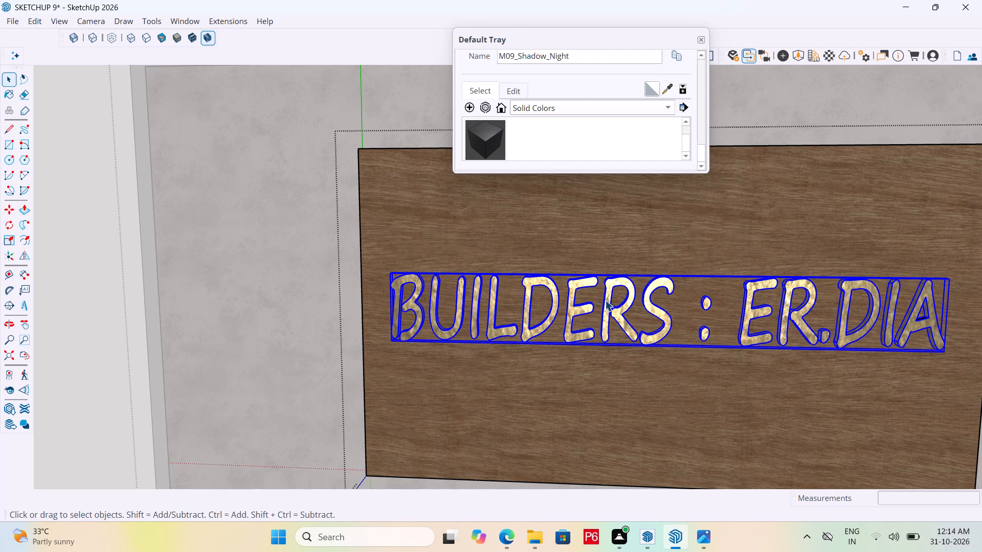
pyautogui.press('Delete')
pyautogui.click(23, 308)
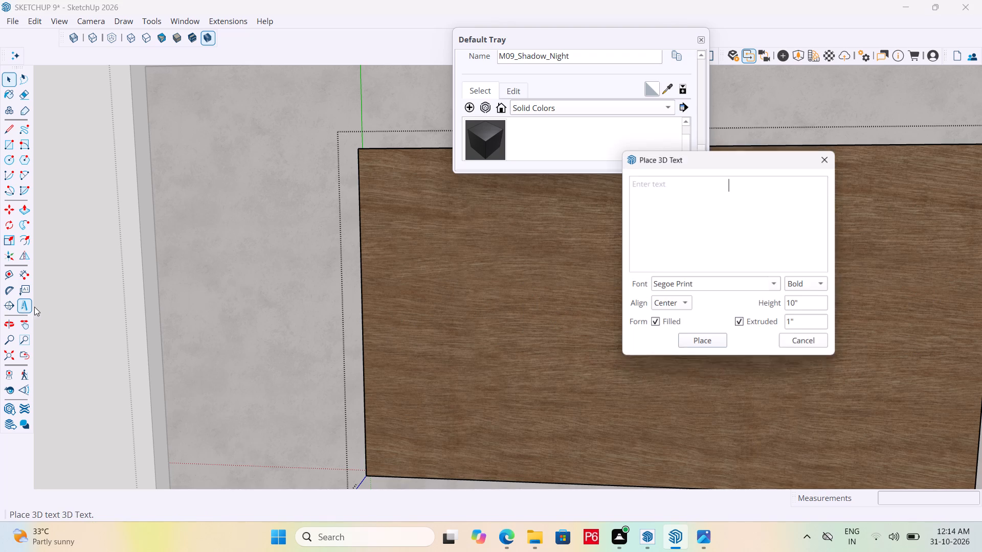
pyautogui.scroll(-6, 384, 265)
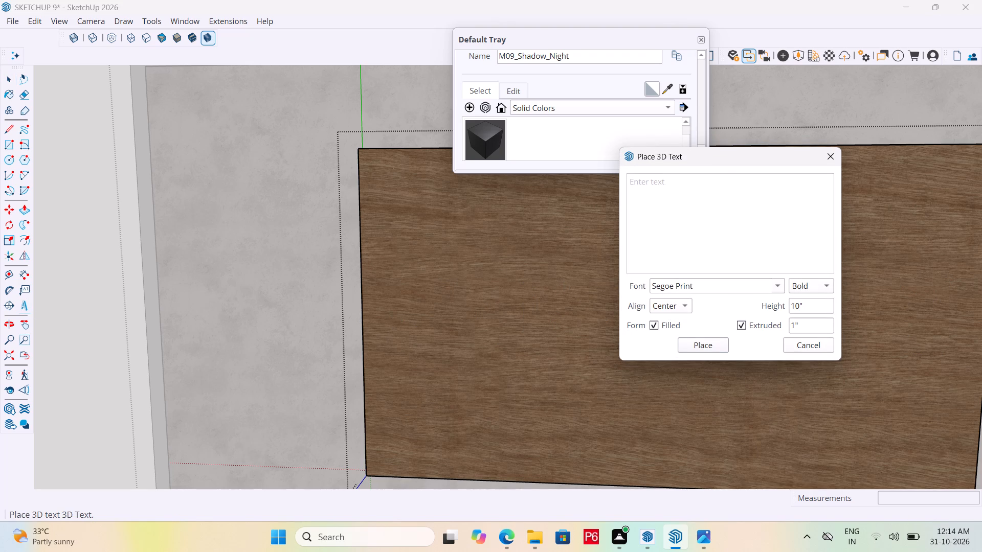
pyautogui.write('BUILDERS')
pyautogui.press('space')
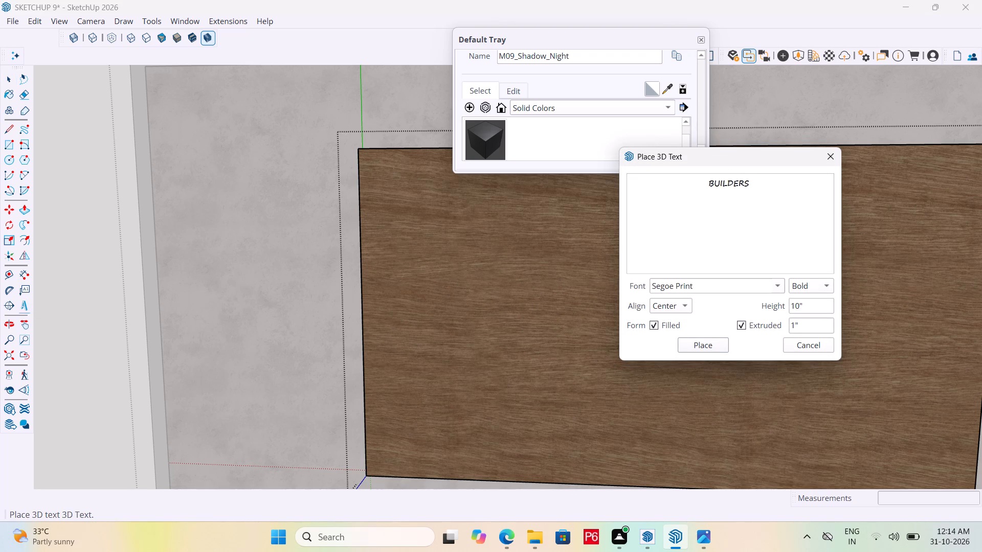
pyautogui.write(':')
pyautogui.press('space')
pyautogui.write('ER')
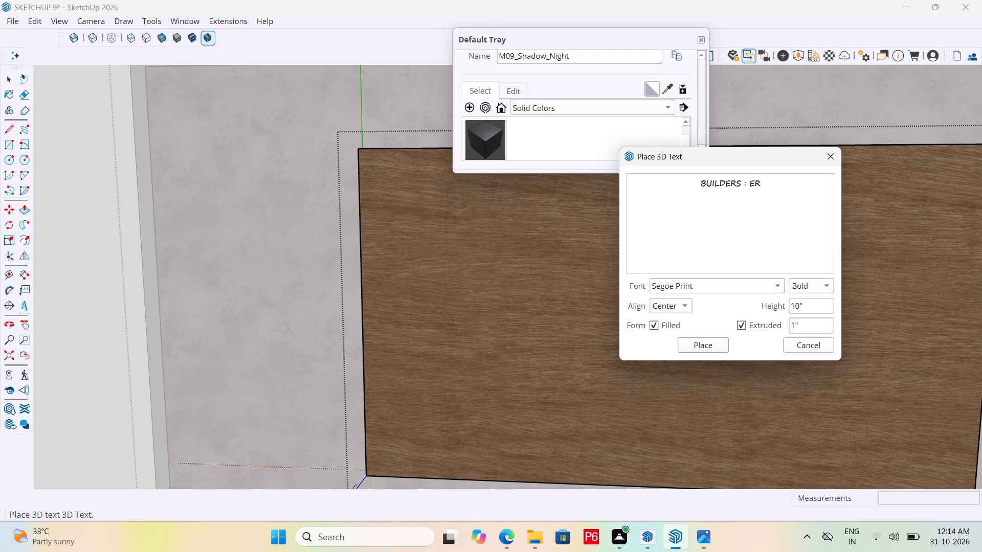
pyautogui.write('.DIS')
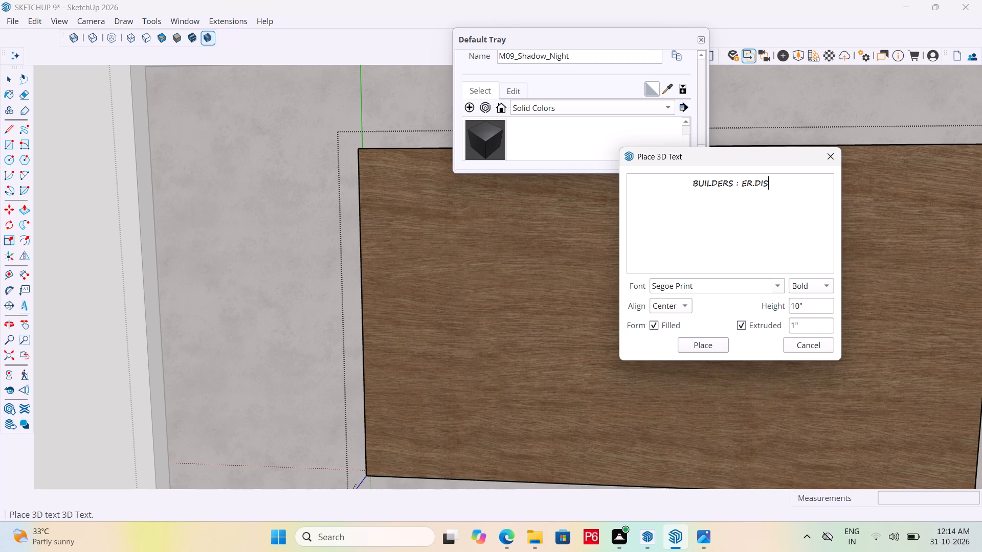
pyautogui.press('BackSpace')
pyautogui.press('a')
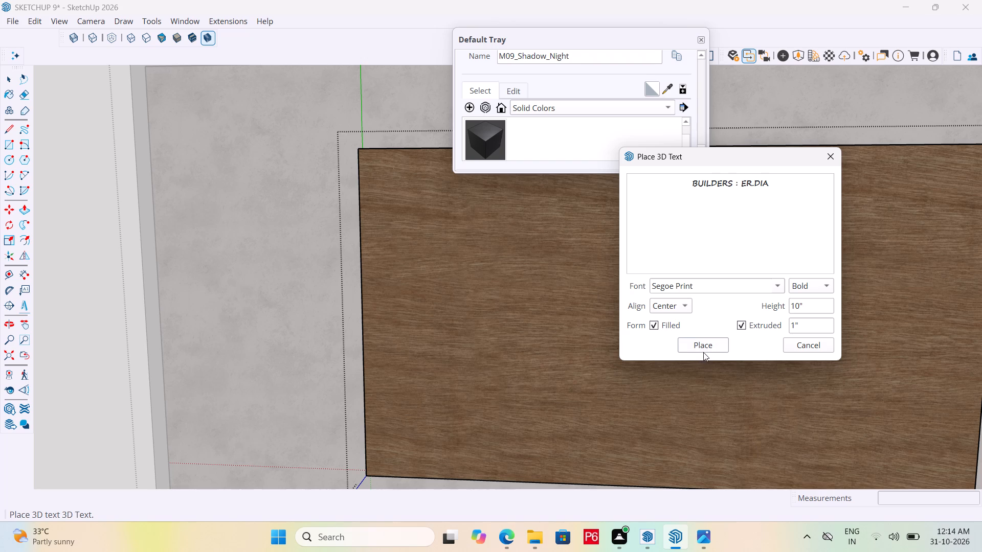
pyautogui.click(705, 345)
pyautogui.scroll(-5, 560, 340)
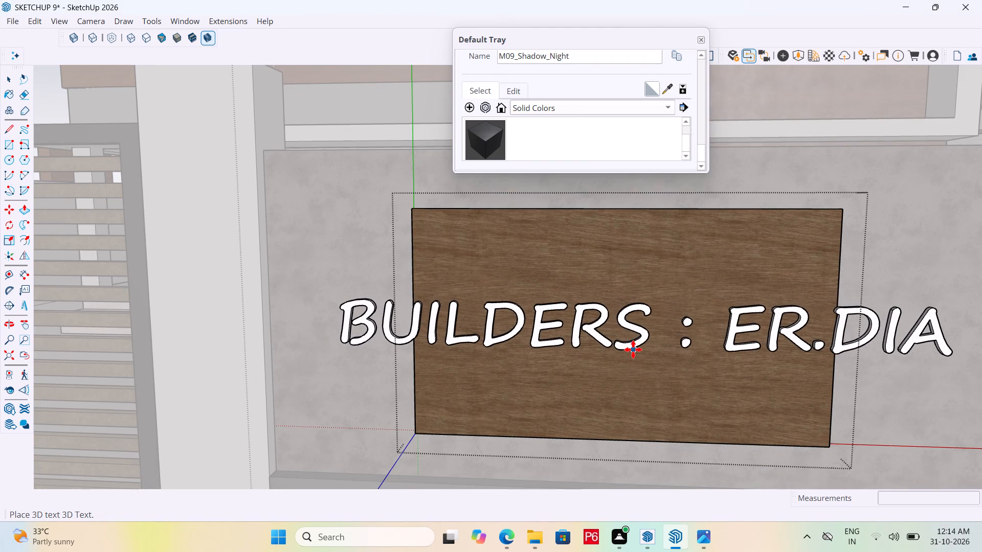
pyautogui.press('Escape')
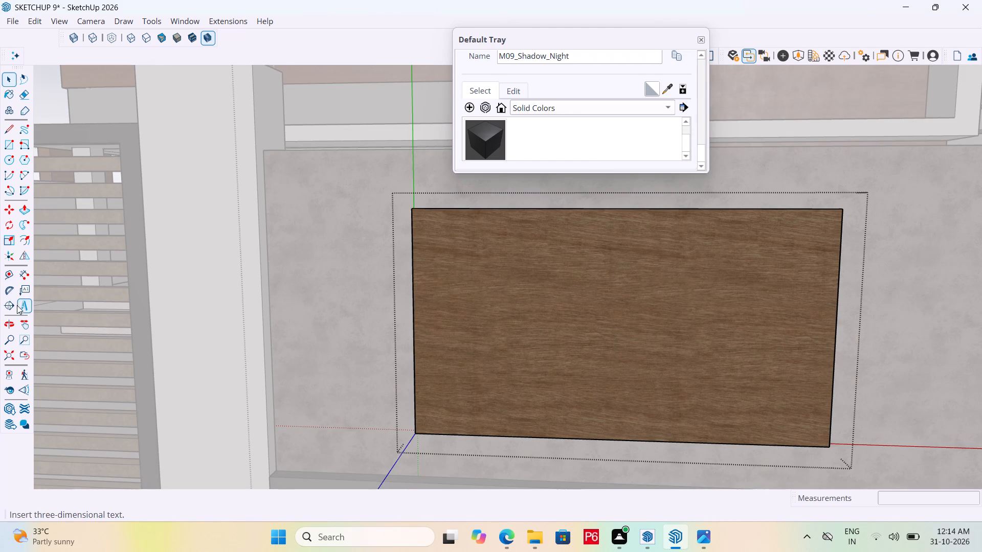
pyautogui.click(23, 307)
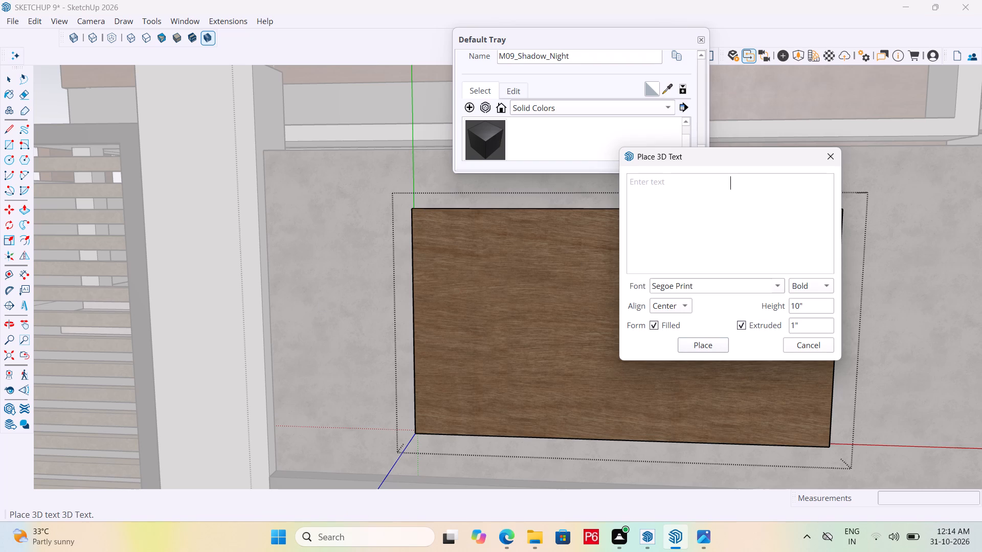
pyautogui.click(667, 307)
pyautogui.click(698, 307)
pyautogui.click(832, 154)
# Place the 3D text ER.DIA on the middle of the nameplate board's front face, in Segoe Print Bold, 10" high and extruded 1".
pyautogui.moveTo(439, 278); pyautogui.dragTo(450, 297, button='middle')
pyautogui.scroll(-1, 439, 278)
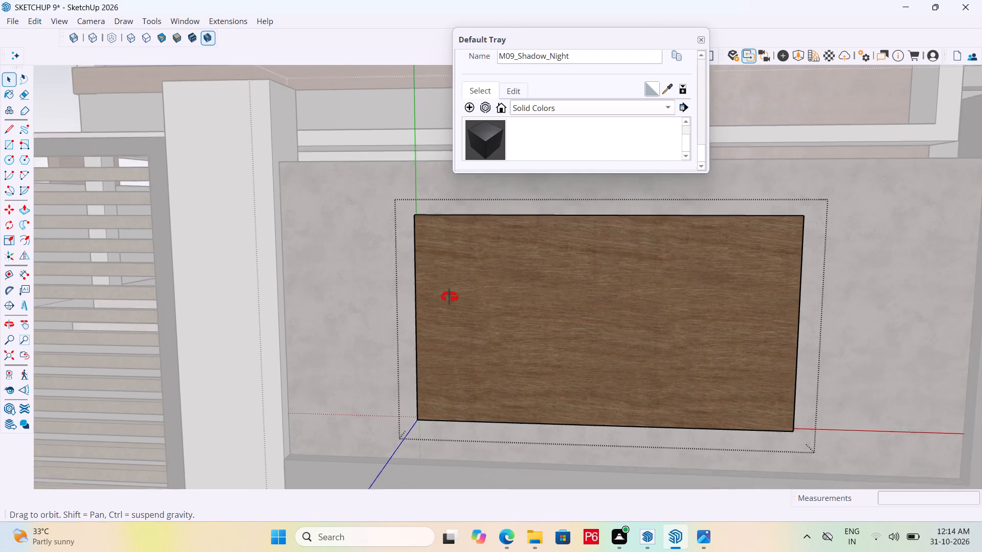
pyautogui.moveTo(450, 297); pyautogui.dragTo(525, 334, button='middle')
pyautogui.click(529, 298)
pyautogui.doubleClick(504, 279)
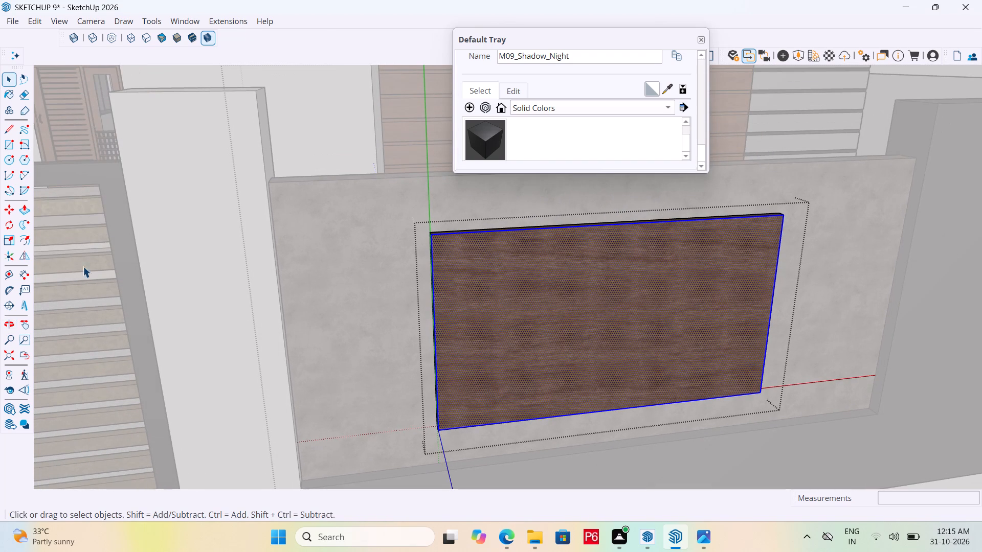
pyautogui.click(20, 305)
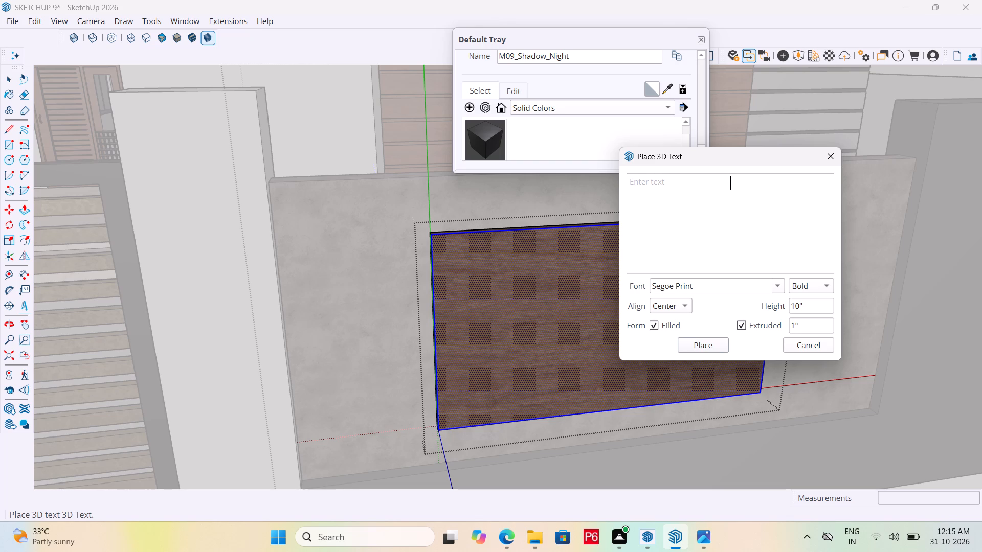
pyautogui.write('ER.DIA')
pyautogui.click(708, 348)
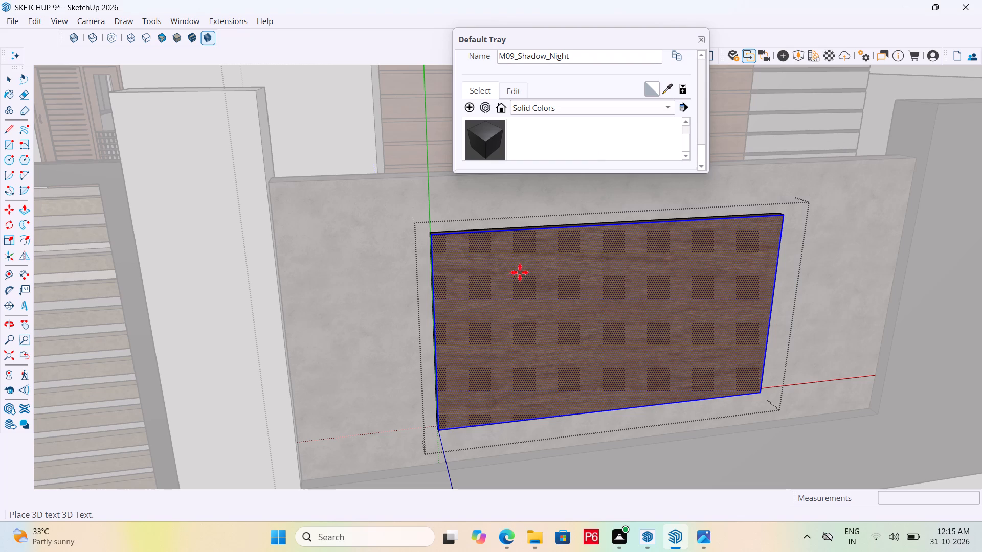
pyautogui.click(600, 331)
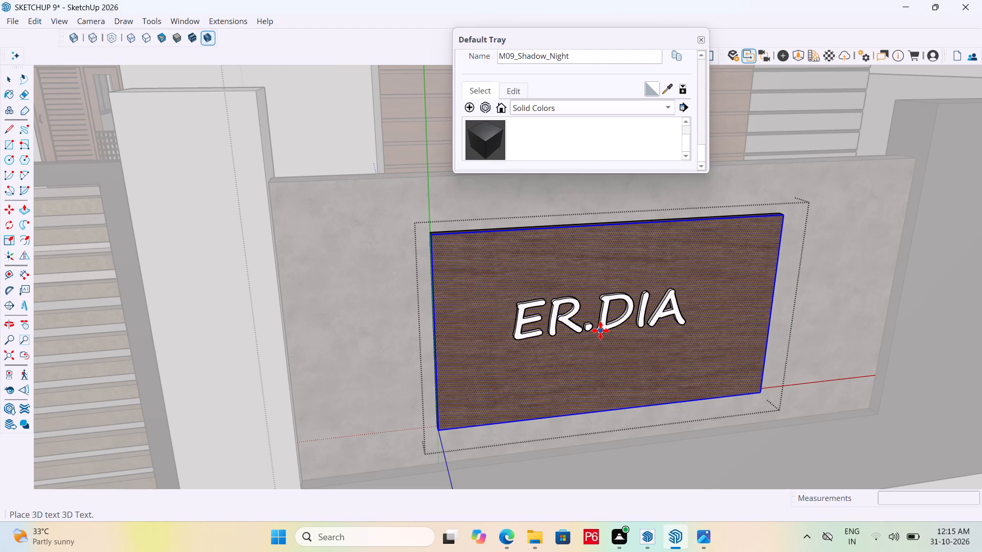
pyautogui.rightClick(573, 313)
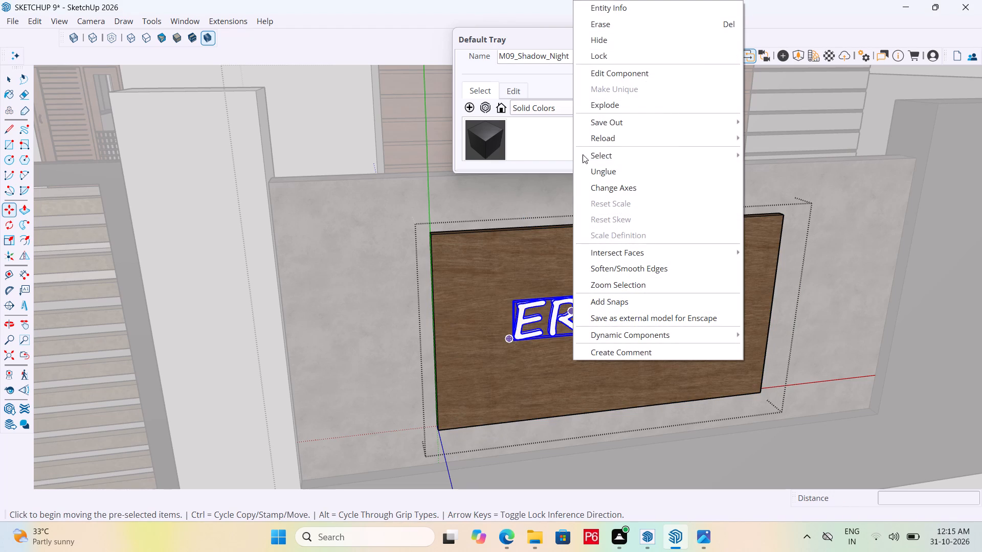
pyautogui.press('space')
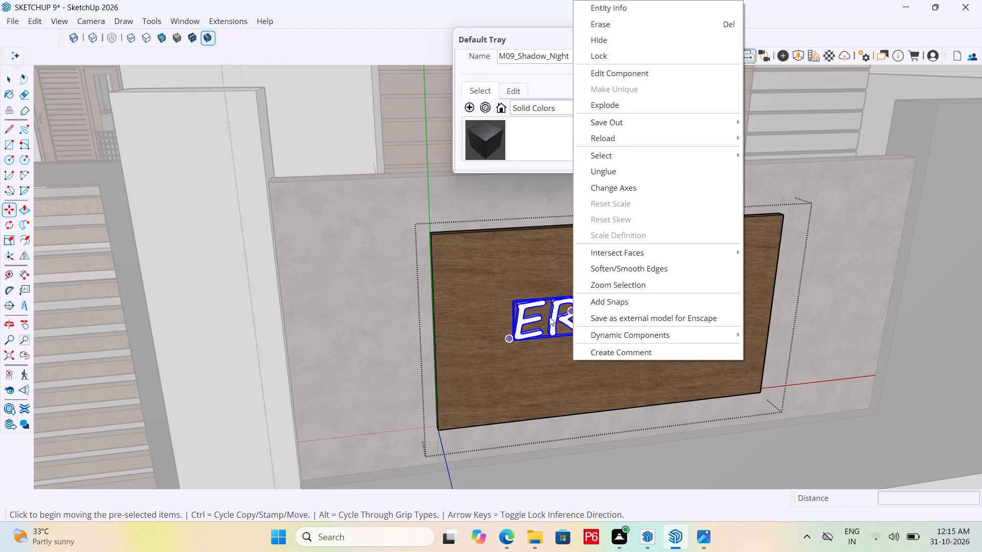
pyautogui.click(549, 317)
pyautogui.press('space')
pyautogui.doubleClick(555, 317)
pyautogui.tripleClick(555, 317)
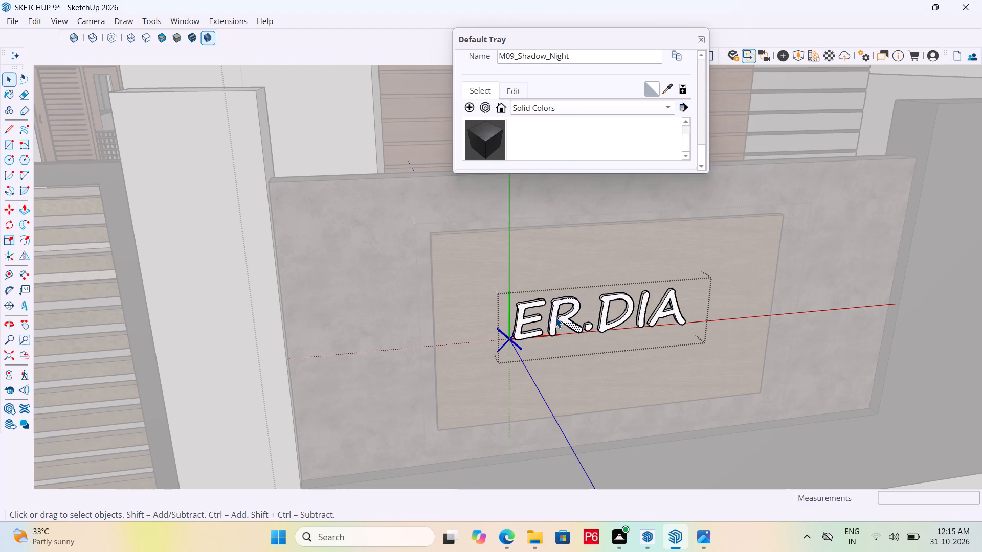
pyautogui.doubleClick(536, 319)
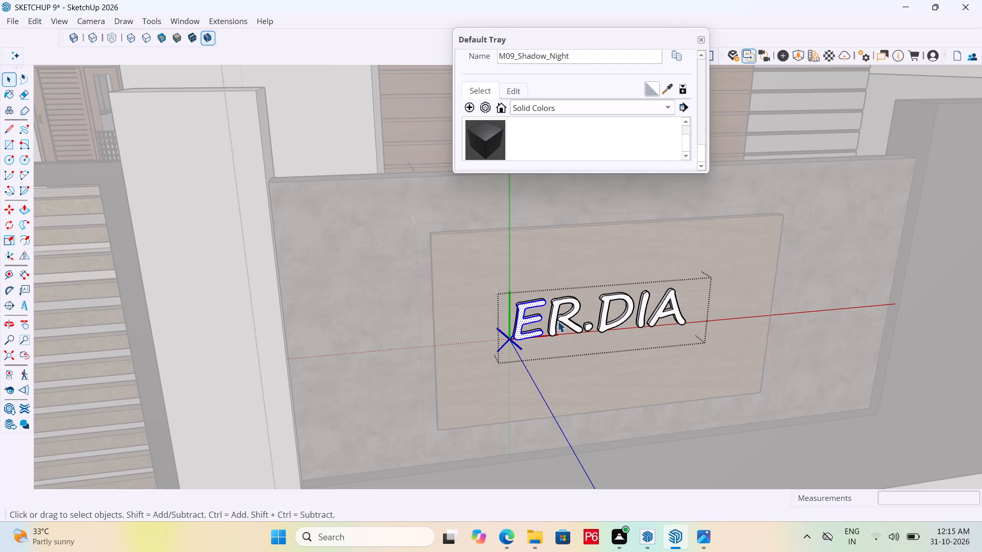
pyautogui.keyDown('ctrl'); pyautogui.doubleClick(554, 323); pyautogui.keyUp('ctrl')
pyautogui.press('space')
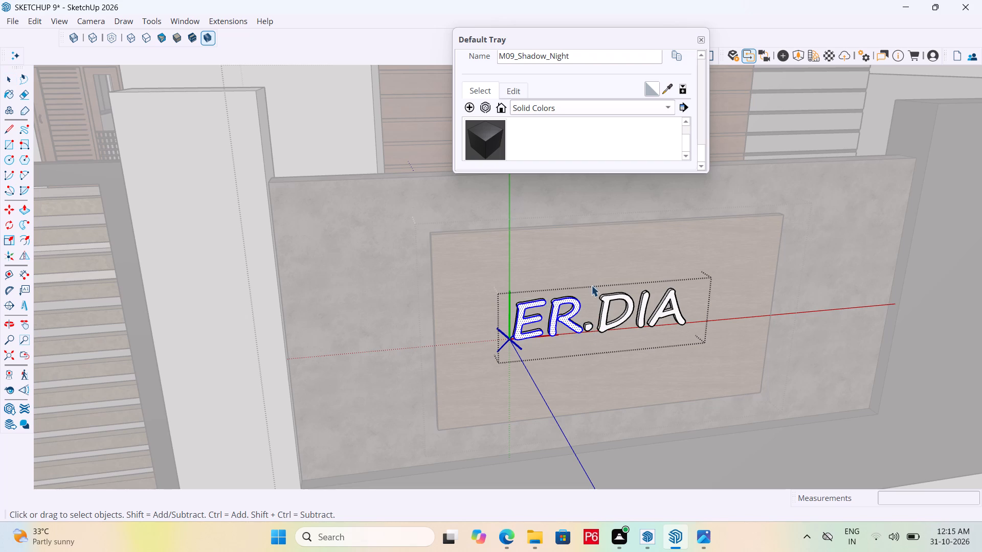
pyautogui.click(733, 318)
# Paint the whole ER.DIA lettering with M09_Shadow_Night and leave the nameplate group.
pyautogui.click(571, 317)
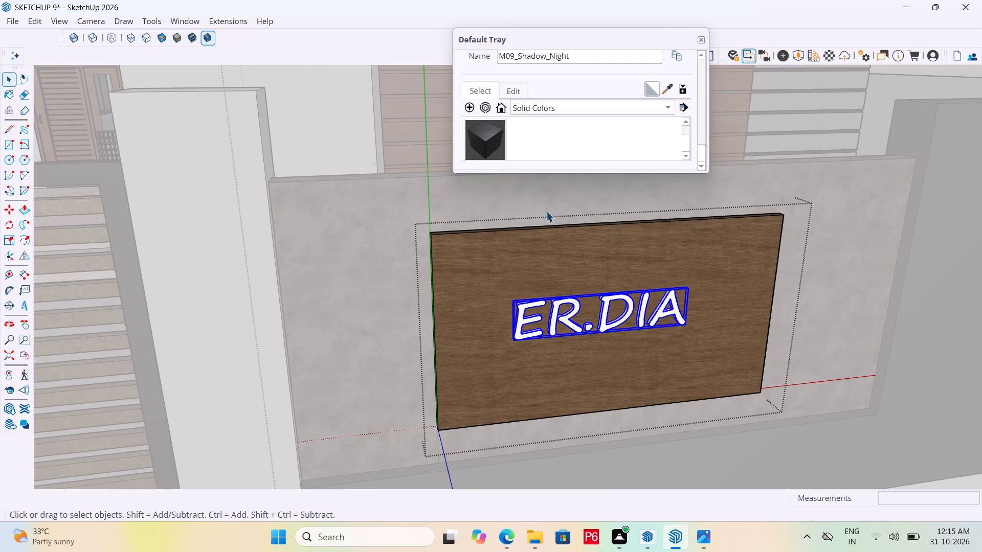
pyautogui.click(478, 137)
pyautogui.click(553, 316)
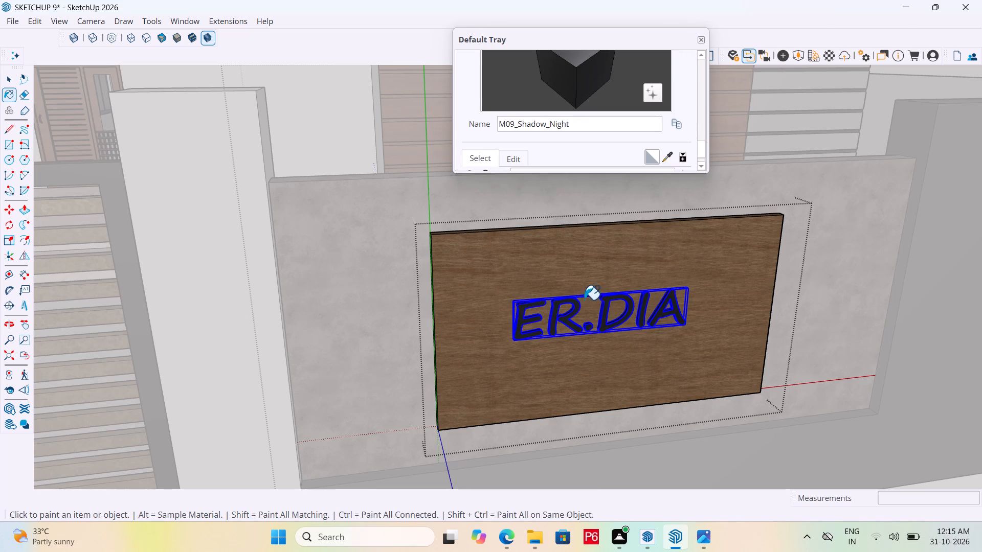
pyautogui.scroll(-14, 553, 293)
pyautogui.press('space')
pyautogui.click(605, 407)
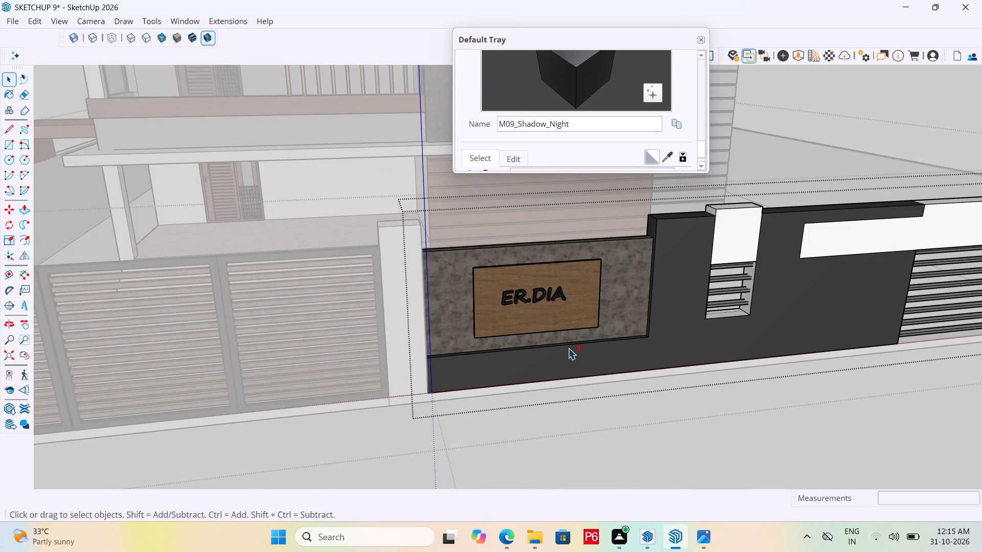
# Save the model with the new nameplate lettering.
pyautogui.hotkey('ctrl', 's')
pyautogui.hotkey('ctrl', 's')
pyautogui.hotkey('ctrl', 's')
pyautogui.hotkey('ctrl', 's')
pyautogui.hotkey('ctrl', 's')
pyautogui.hotkey('ctrl', 's')
pyautogui.hotkey('ctrl', 's')
pyautogui.hotkey('ctrl', 's')
pyautogui.hotkey('ctrl', 's')
pyautogui.hotkey('ctrl', 's')
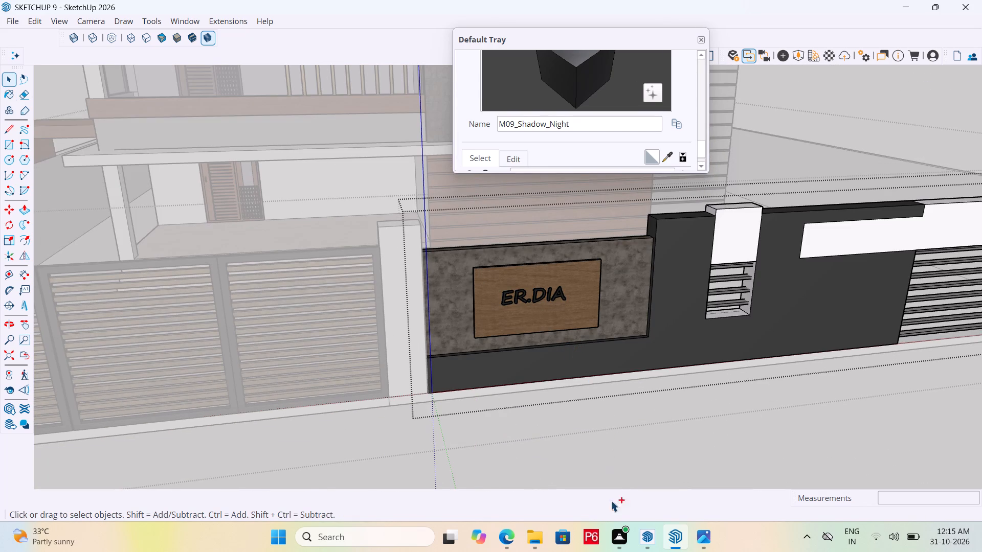
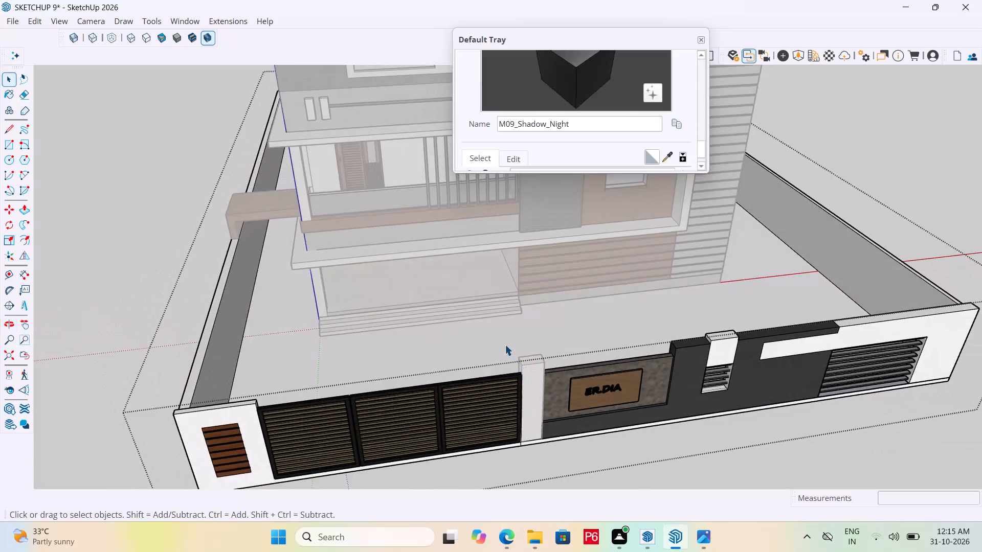
# Save the model with the finished front boundary wall, gate and nameplate.
pyautogui.scroll(-12, 528, 378)
pyautogui.moveTo(697, 371); pyautogui.dragTo(324, 319, button='middle')
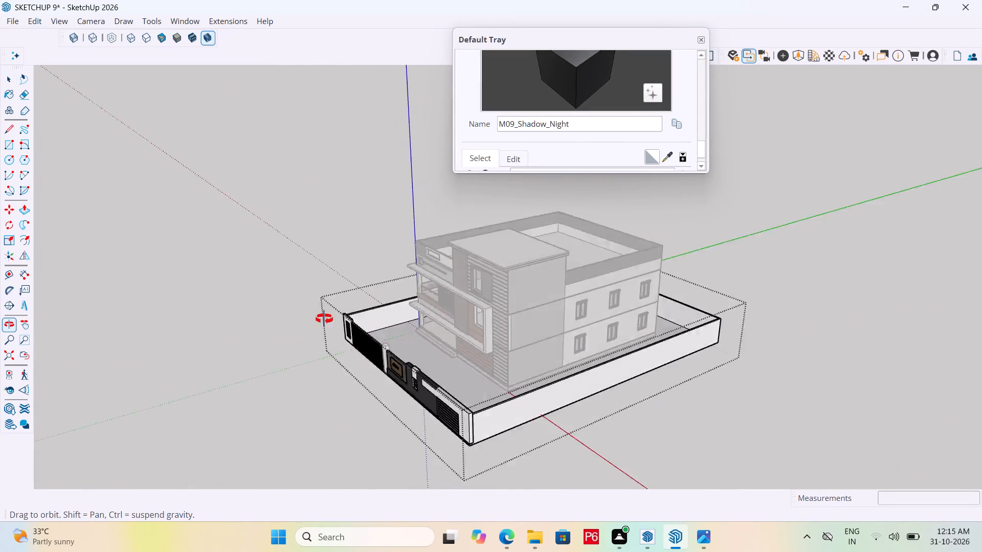
pyautogui.moveTo(324, 319); pyautogui.dragTo(544, 331, button='middle')
pyautogui.scroll(1, 602, 442)
pyautogui.moveTo(602, 442); pyautogui.dragTo(622, 431, button='middle')
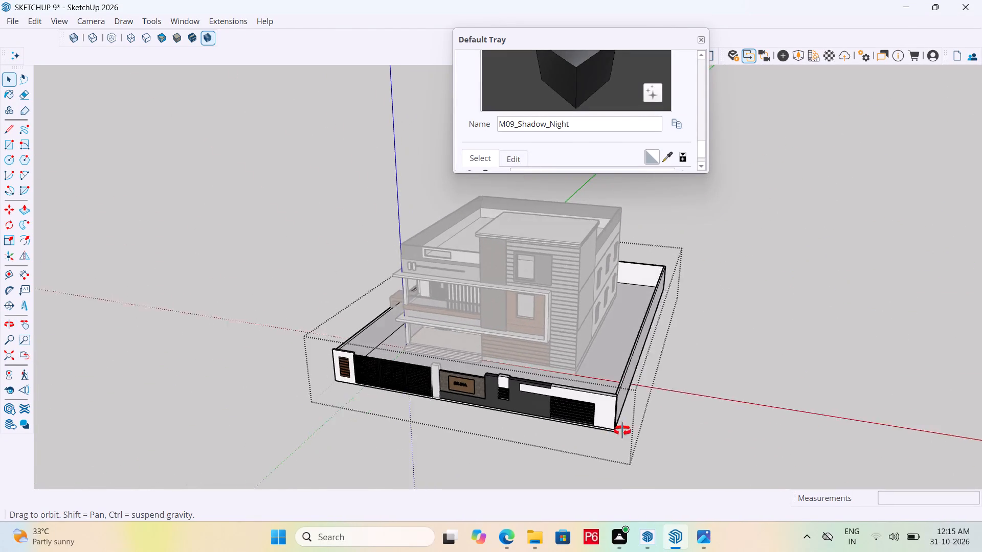
pyautogui.moveTo(622, 431); pyautogui.dragTo(786, 410, button='middle')
pyautogui.hotkey('ctrl', 's')
pyautogui.hotkey('ctrl', 's')
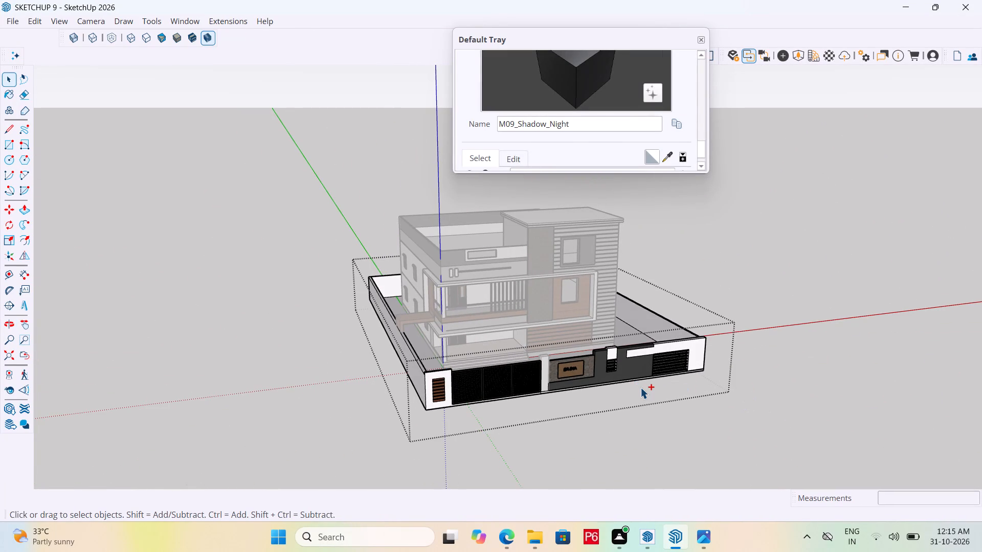
pyautogui.hotkey('ctrl', 's')
pyautogui.hotkey('ctrl', 's')
pyautogui.hotkey('ctrl', 's')
pyautogui.scroll(-1, 510, 372)
pyautogui.moveTo(510, 372); pyautogui.dragTo(518, 389, button='middle')
pyautogui.scroll(6, 518, 389)
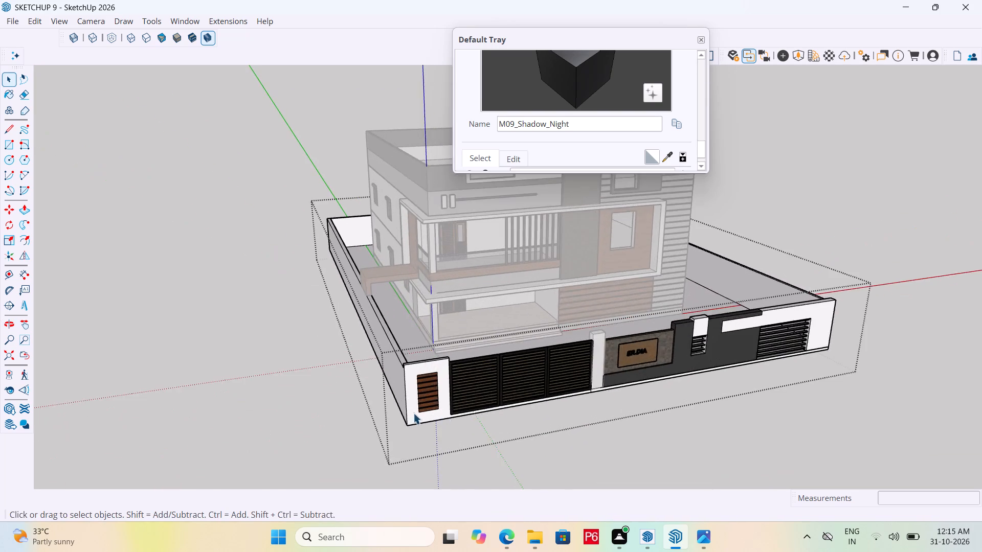
pyautogui.scroll(3, 413, 413)
pyautogui.moveTo(407, 403); pyautogui.dragTo(453, 405, button='middle')
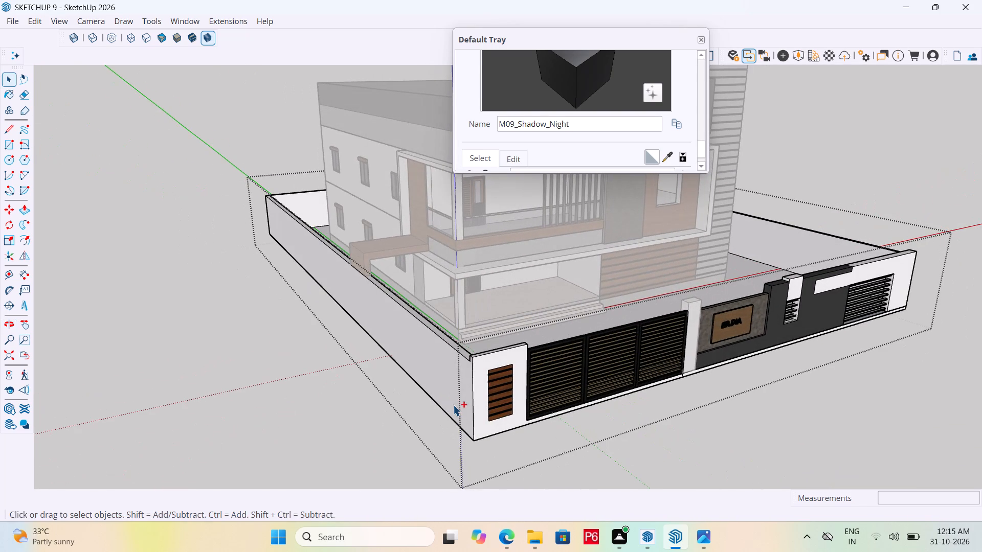
pyautogui.hotkey('ctrl', 's')
pyautogui.hotkey('ctrl', 's')
pyautogui.hotkey('ctrl', 's')
pyautogui.hotkey('ctrl', 's')
pyautogui.hotkey('ctrl', 's')
pyautogui.hotkey('ctrl', 's')
pyautogui.hotkey('ctrl', 's')
pyautogui.hotkey('ctrl', 's')
# Leave the boundary wall group to return to the whole model.
pyautogui.press('space')
pyautogui.scroll(-4, 368, 392)
pyautogui.click(673, 390)
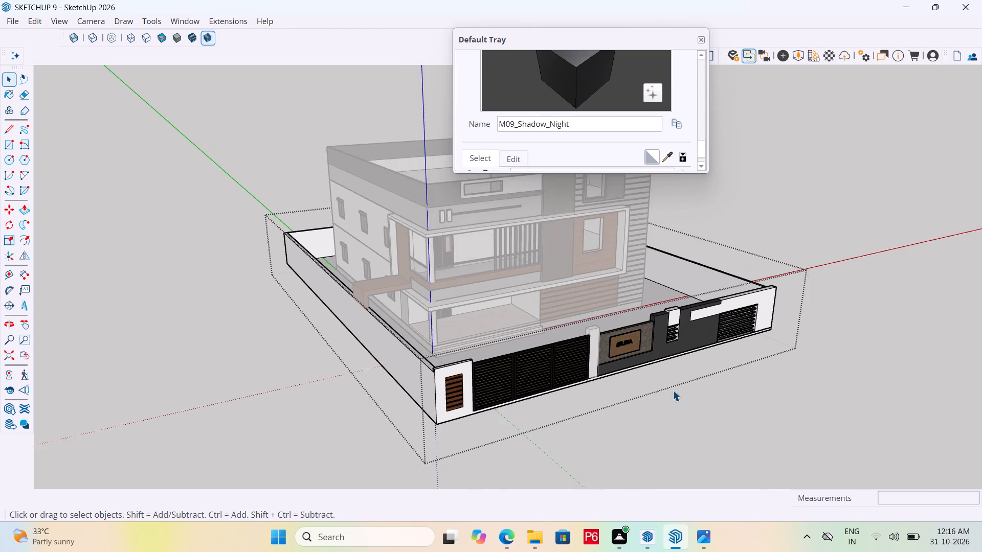
# Copy the upper balcony soffit's end downlight about 3' 7 3/8" along the front, placing the copy at the soffit's corner.
pyautogui.moveTo(668, 380); pyautogui.dragTo(579, 467, button='middle')
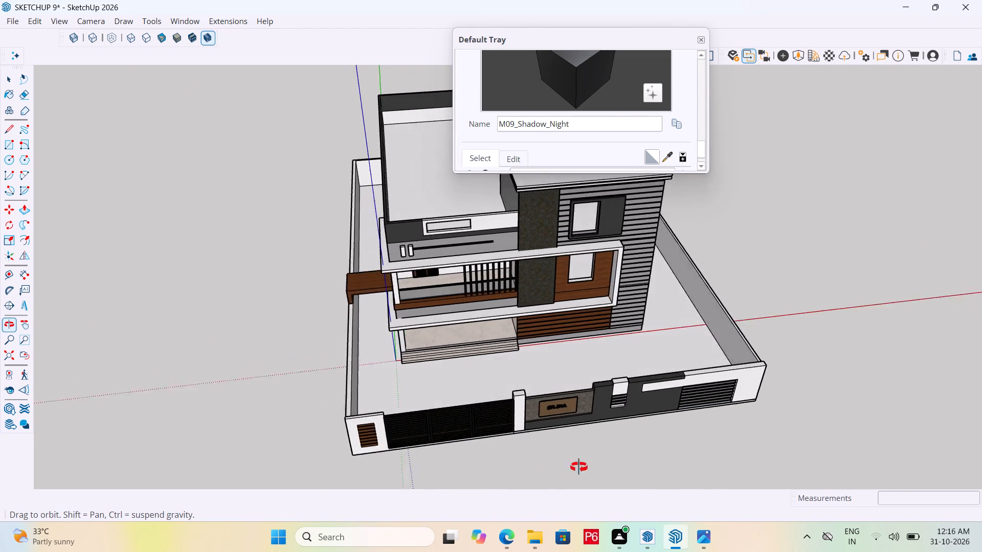
pyautogui.moveTo(579, 467); pyautogui.dragTo(788, 430, button='middle')
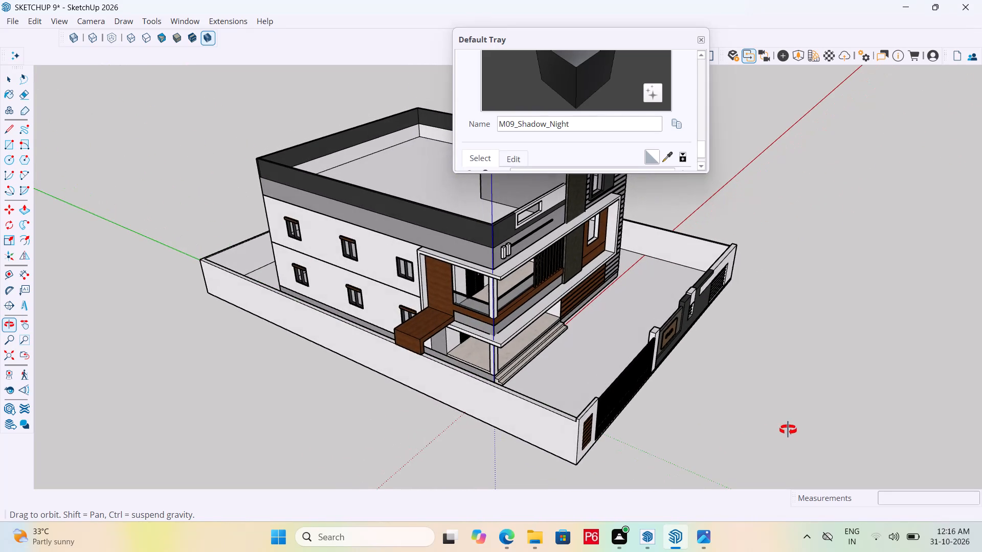
pyautogui.moveTo(788, 430); pyautogui.dragTo(789, 430, button='middle')
pyautogui.moveTo(719, 440); pyautogui.dragTo(494, 417, button='middle')
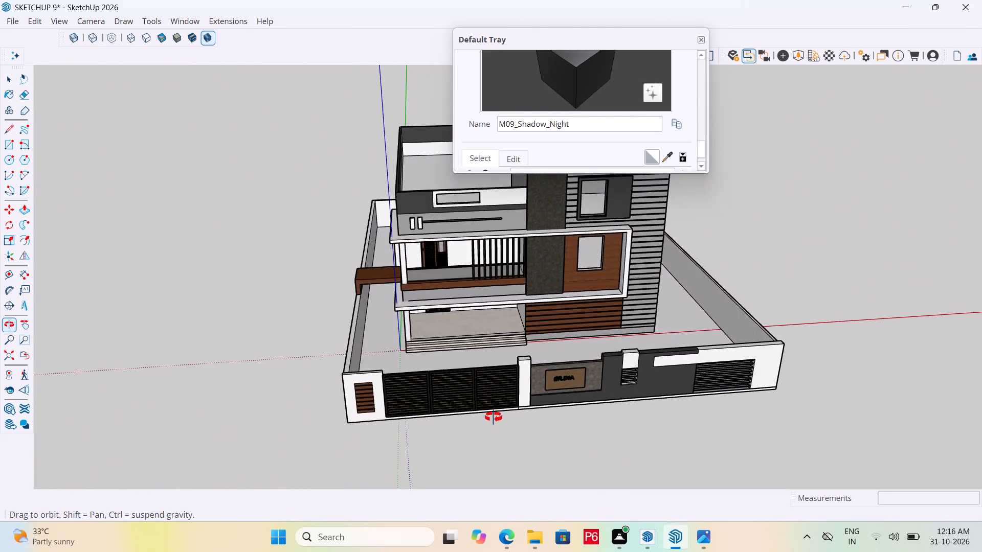
pyautogui.moveTo(494, 417); pyautogui.dragTo(582, 347, button='middle')
pyautogui.scroll(-4, 567, 393)
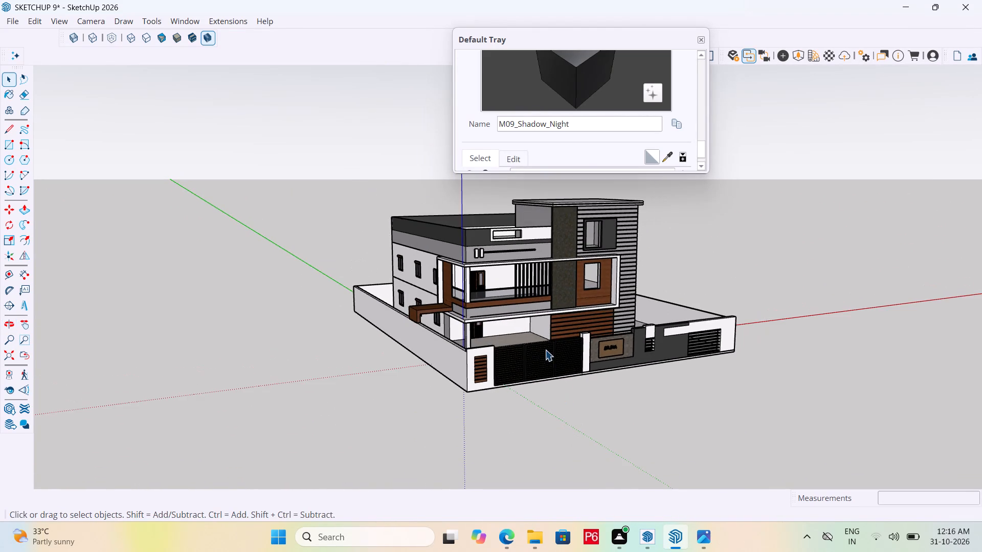
pyautogui.moveTo(545, 350); pyautogui.dragTo(546, 305, button='middle')
pyautogui.moveTo(517, 256); pyautogui.dragTo(553, 181, button='middle')
pyautogui.scroll(5, 553, 183)
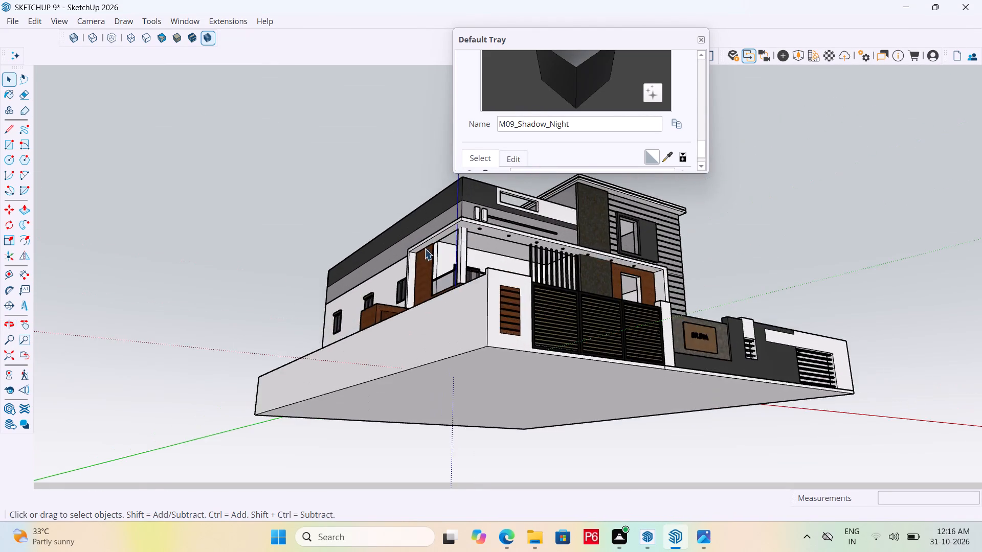
pyautogui.scroll(9, 425, 248)
pyautogui.scroll(8, 585, 211)
pyautogui.click(585, 229)
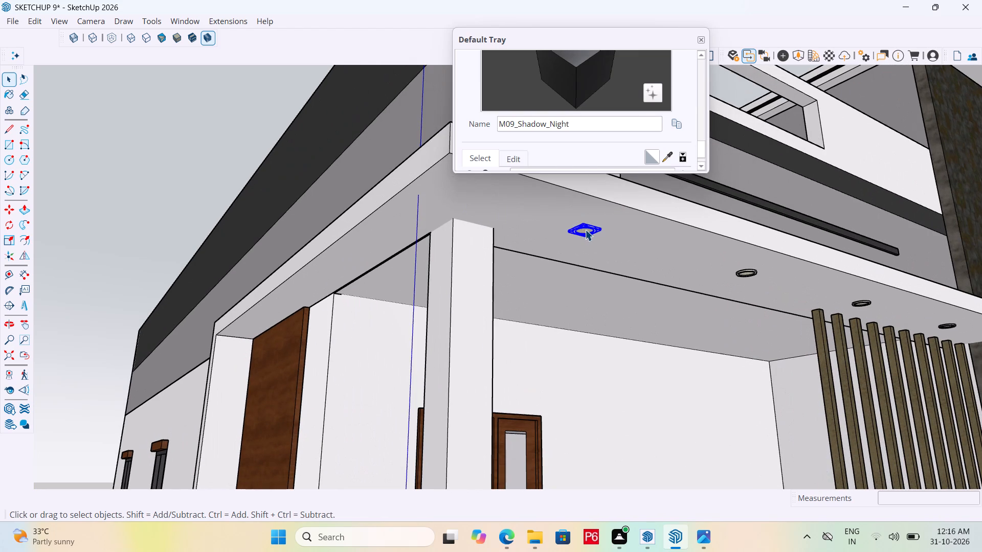
pyautogui.scroll(5, 587, 226)
pyautogui.press('m')
pyautogui.scroll(5, 632, 206)
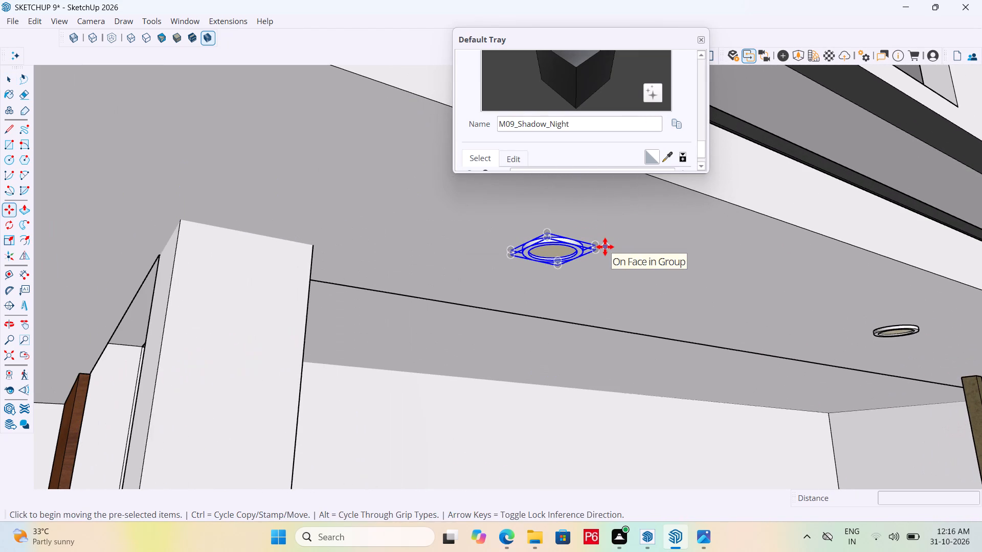
pyautogui.click(605, 247)
pyautogui.scroll(-6, 694, 212)
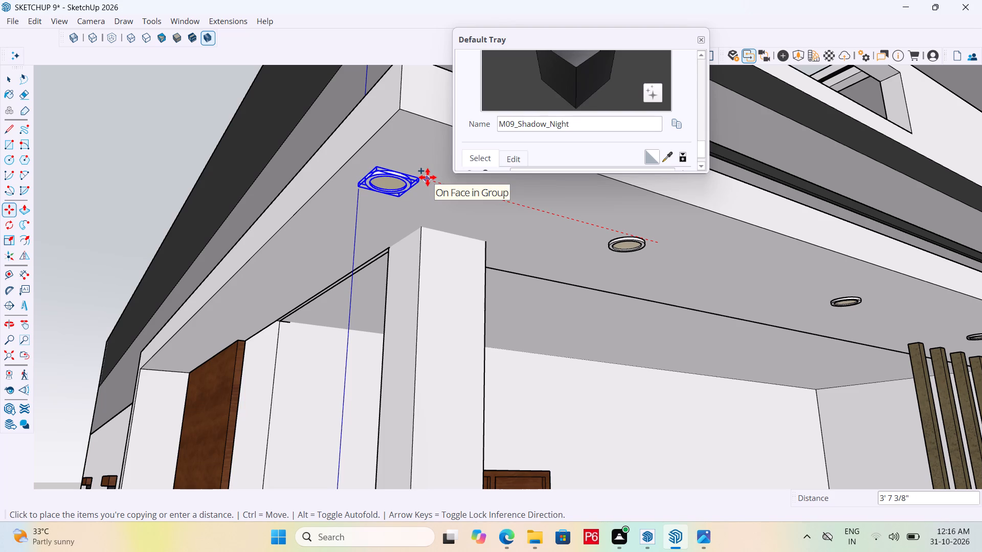
pyautogui.click(428, 177)
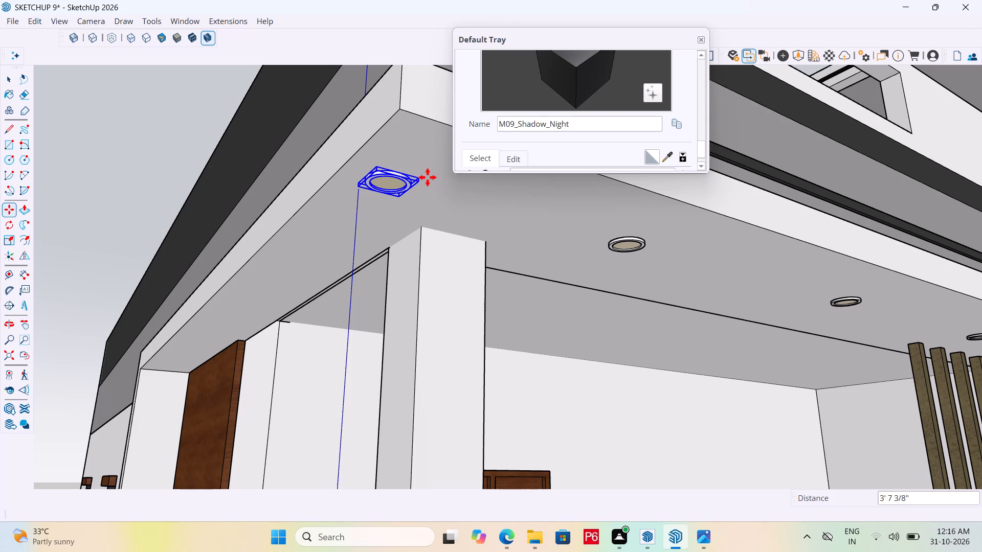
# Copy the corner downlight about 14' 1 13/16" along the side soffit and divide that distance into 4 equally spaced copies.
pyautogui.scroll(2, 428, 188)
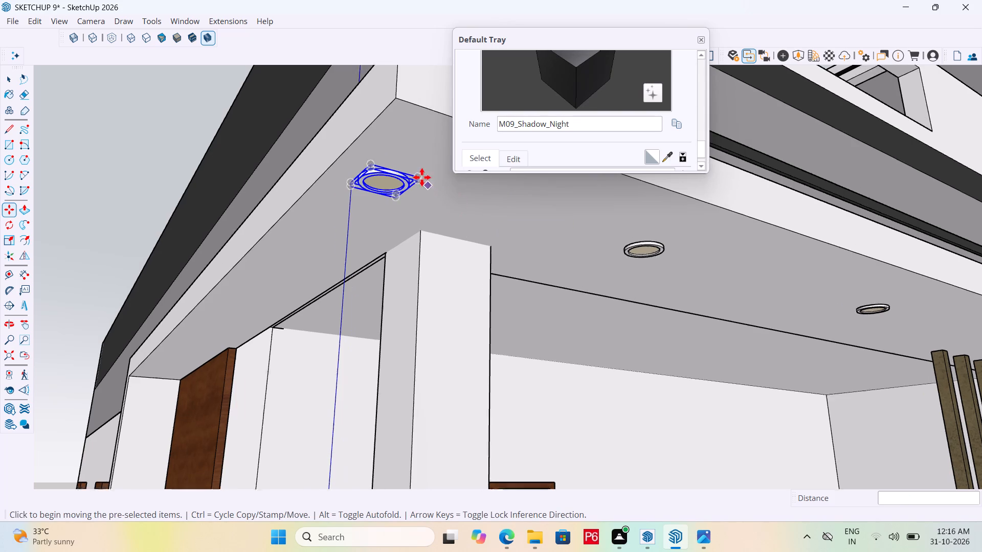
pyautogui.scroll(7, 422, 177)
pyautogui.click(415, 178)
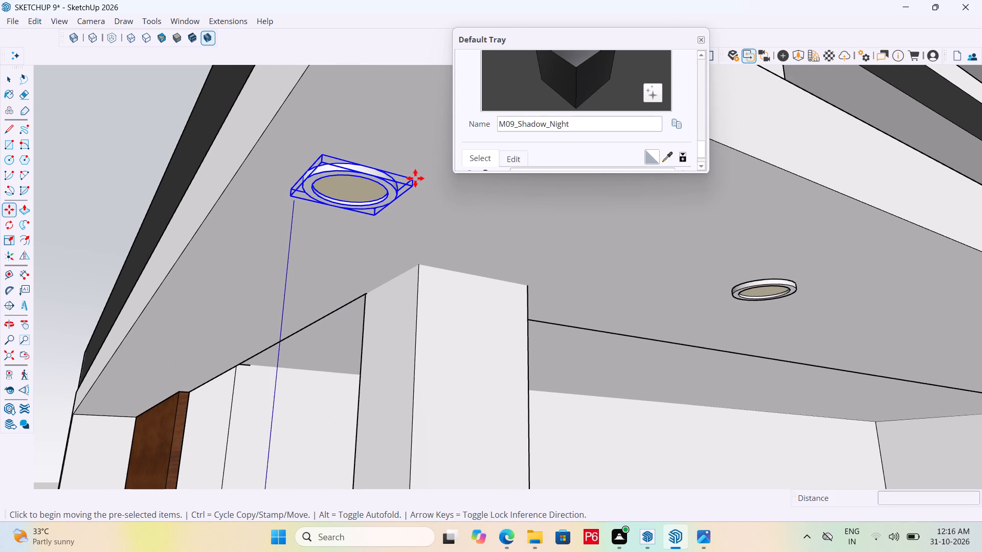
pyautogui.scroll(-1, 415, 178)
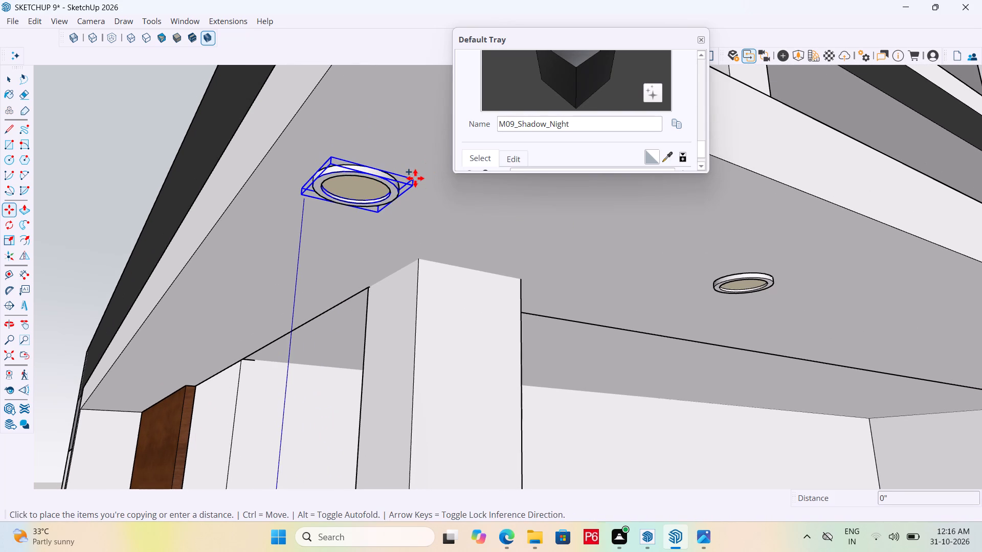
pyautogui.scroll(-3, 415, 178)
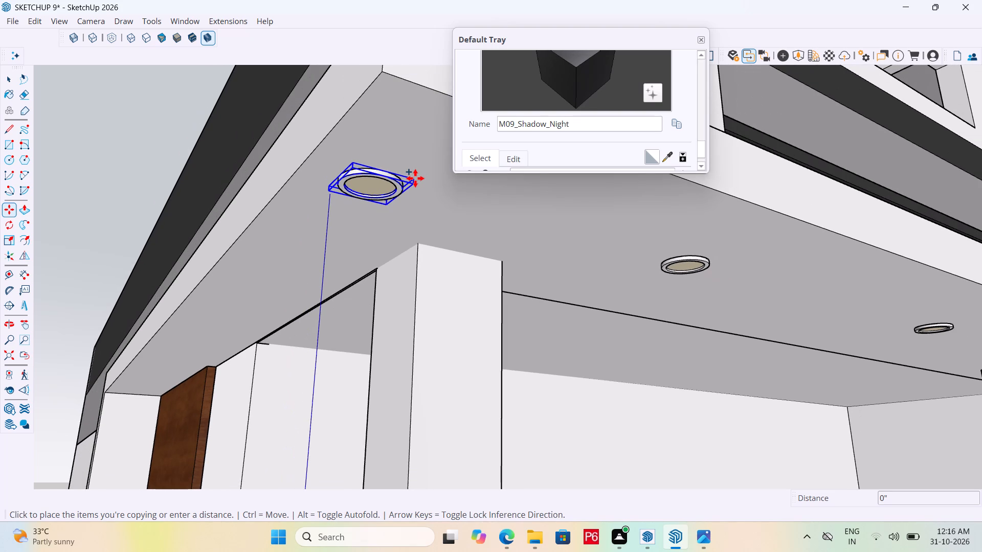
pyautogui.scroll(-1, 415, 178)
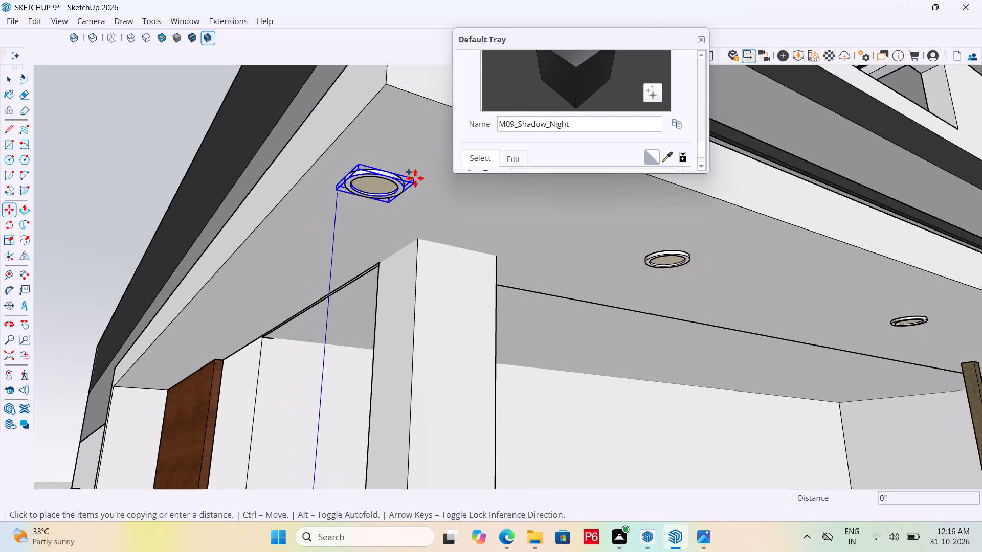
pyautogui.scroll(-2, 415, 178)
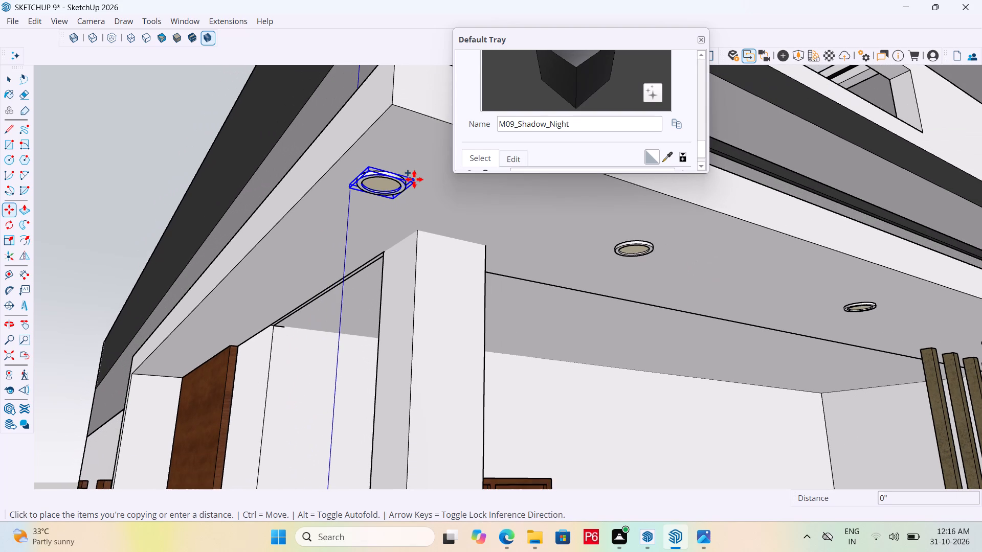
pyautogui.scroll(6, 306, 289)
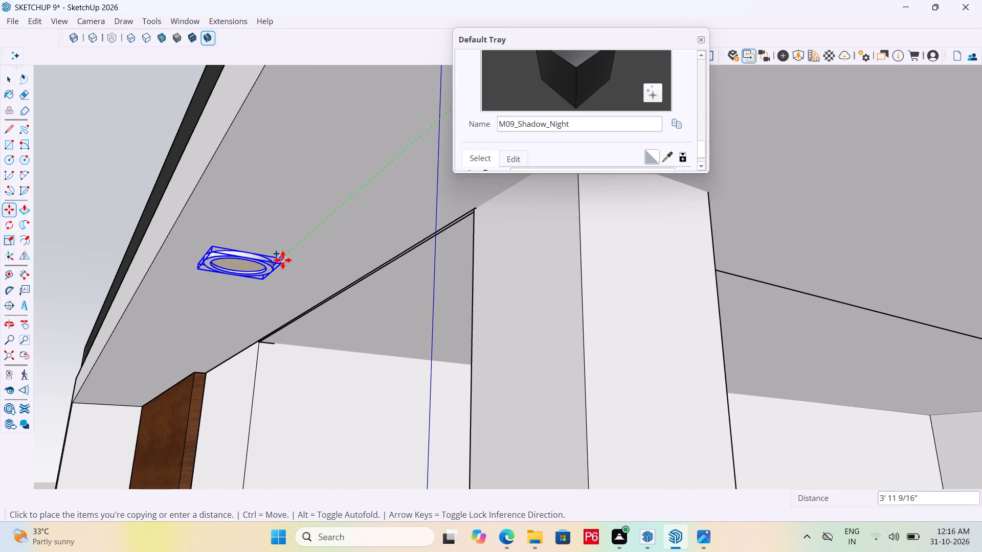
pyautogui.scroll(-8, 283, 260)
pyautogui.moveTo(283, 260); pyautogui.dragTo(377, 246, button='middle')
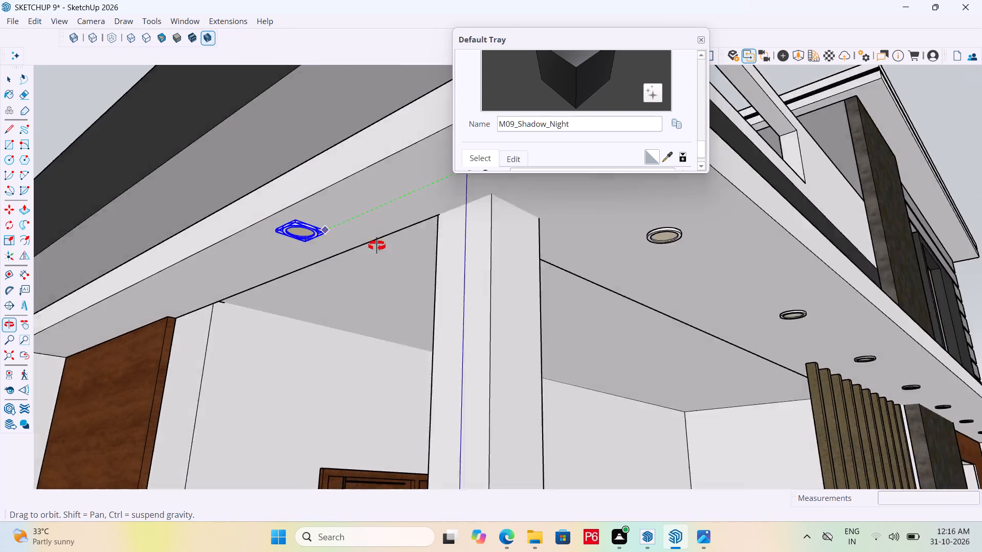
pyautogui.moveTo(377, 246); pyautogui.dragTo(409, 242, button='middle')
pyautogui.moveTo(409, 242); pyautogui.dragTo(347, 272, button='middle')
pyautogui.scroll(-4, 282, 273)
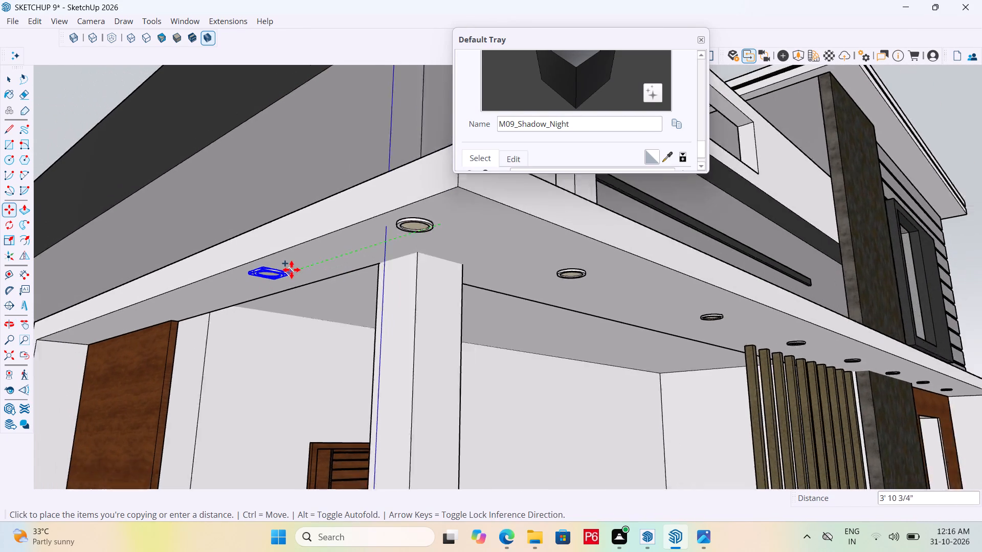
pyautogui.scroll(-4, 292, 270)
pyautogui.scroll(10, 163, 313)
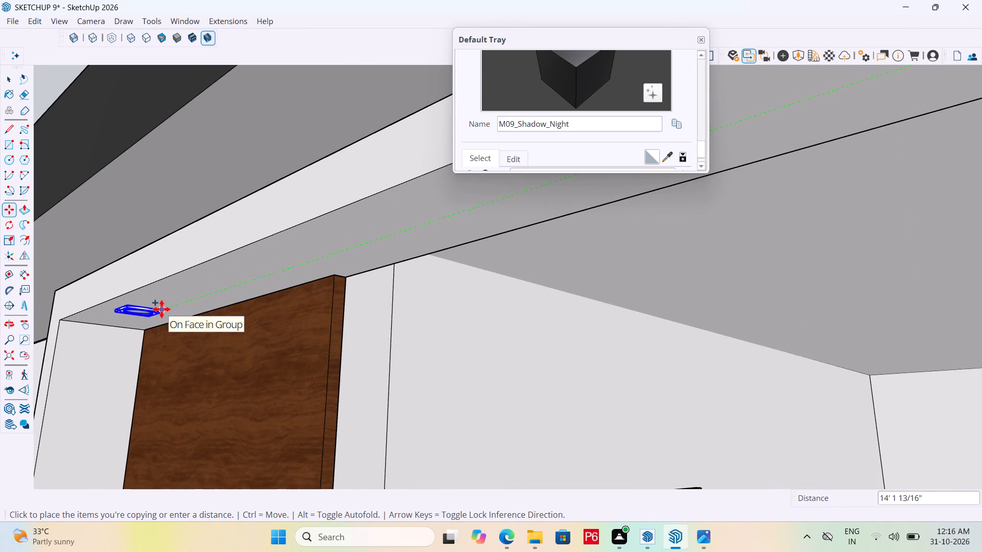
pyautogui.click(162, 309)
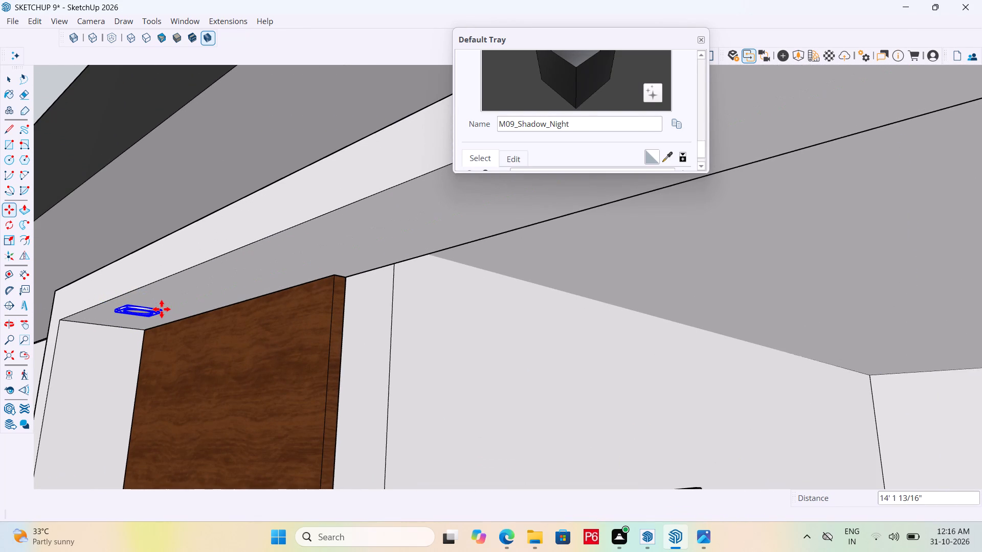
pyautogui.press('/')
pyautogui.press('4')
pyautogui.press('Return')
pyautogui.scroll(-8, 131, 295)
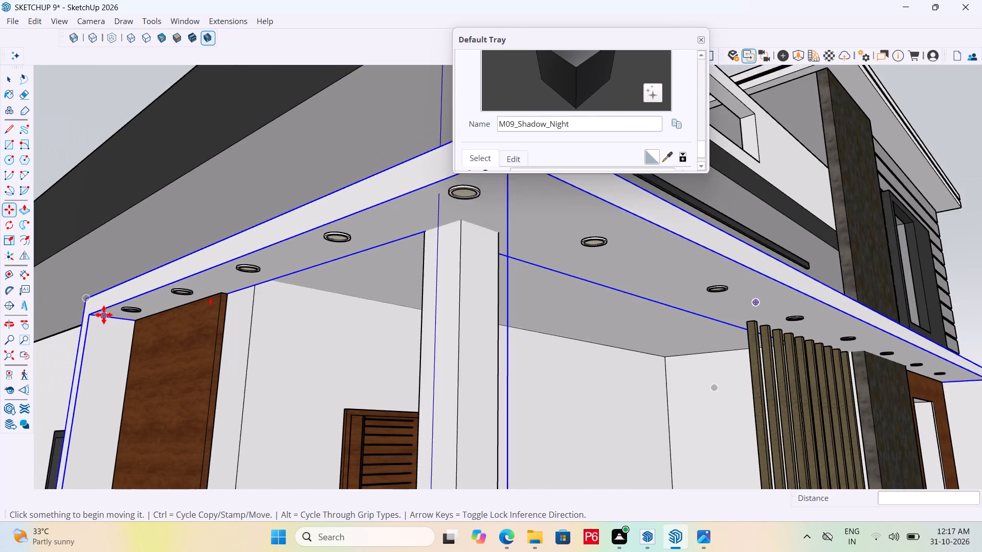
# Save the model with the added soffit downlights.
pyautogui.scroll(-5, 112, 315)
pyautogui.hotkey('ctrl', 's')
pyautogui.hotkey('ctrl', 's')
pyautogui.hotkey('ctrl', 's')
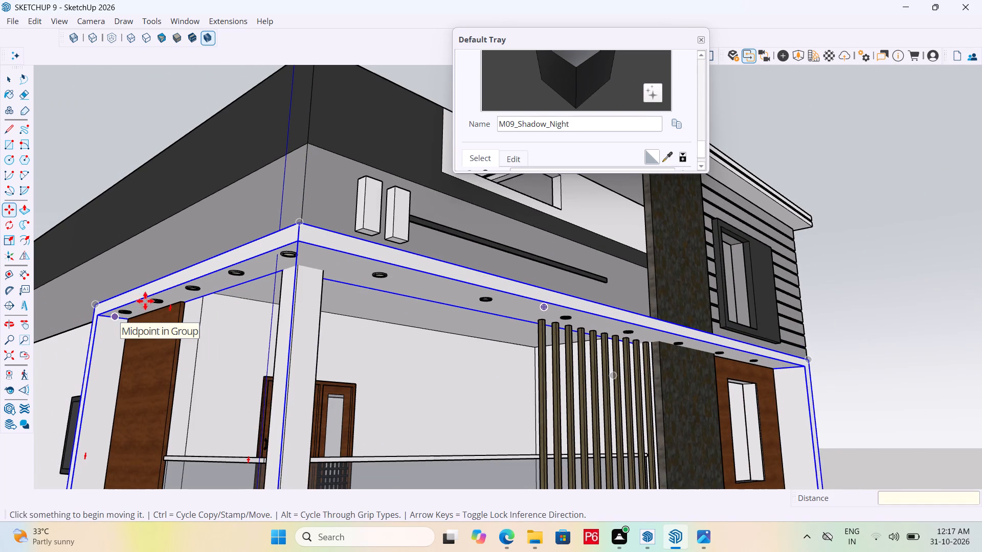
pyautogui.hotkey('ctrl', 's')
pyautogui.hotkey('ctrl', 's')
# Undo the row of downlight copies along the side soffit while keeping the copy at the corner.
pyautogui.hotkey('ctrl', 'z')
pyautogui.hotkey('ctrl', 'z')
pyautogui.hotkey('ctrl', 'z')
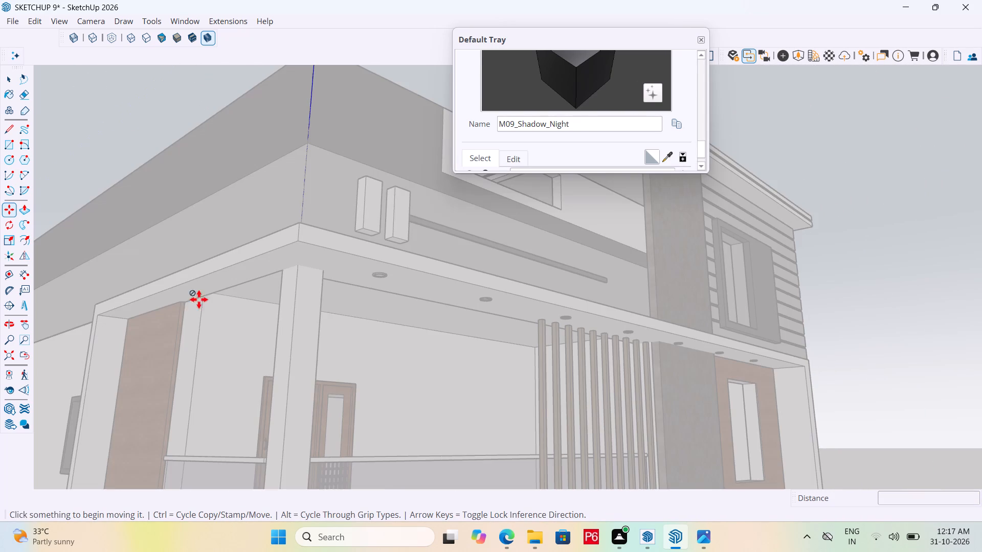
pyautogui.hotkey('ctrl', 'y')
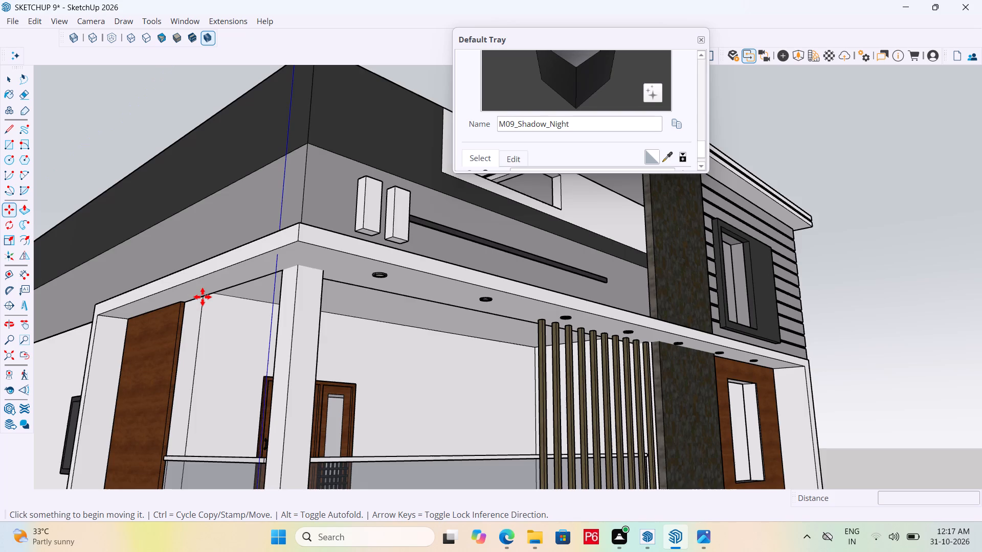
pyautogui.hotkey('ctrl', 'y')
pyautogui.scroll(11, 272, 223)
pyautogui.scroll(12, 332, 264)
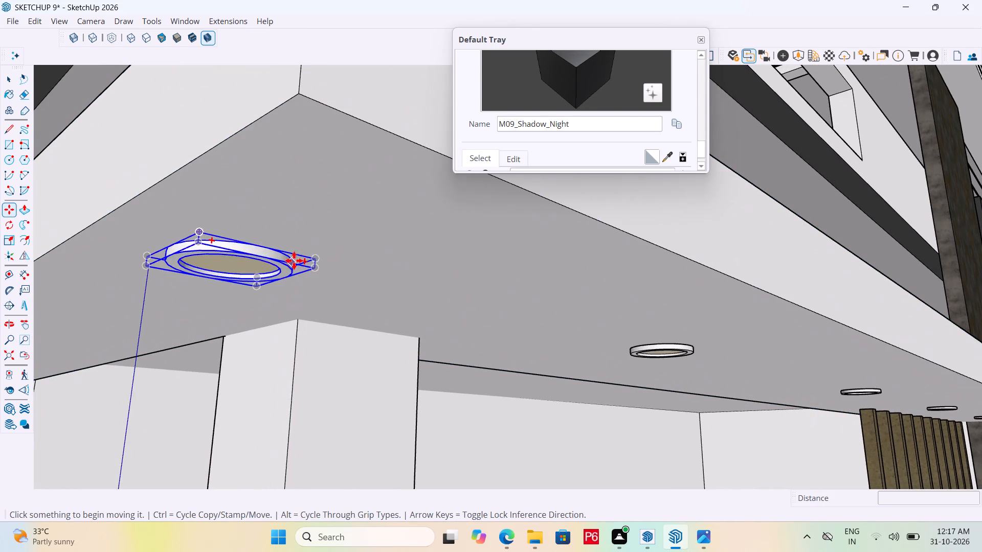
# Copy the corner downlight about 13' 10 3/8" along the side soffit and divide that distance into 3 equally spaced copies.
pyautogui.click(316, 259)
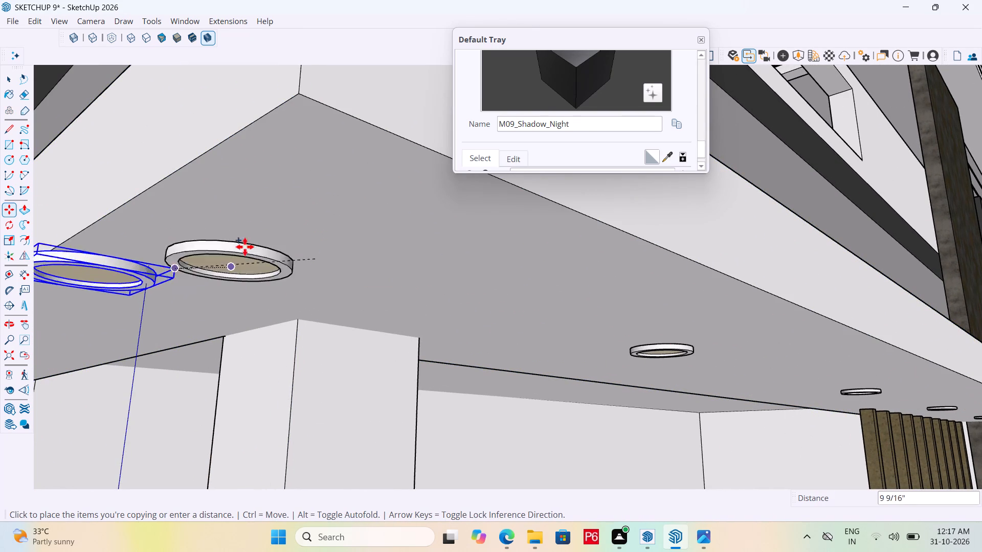
pyautogui.scroll(-7, 259, 244)
pyautogui.scroll(-13, 354, 220)
pyautogui.scroll(5, 190, 313)
pyautogui.scroll(-3, 369, 203)
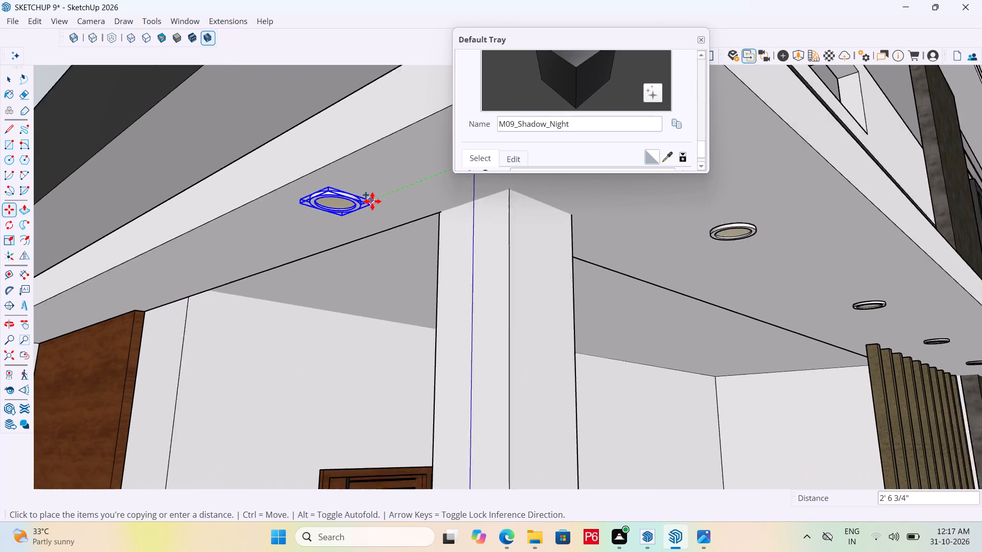
pyautogui.scroll(-9, 372, 201)
pyautogui.scroll(-3, 253, 251)
pyautogui.scroll(5, 164, 281)
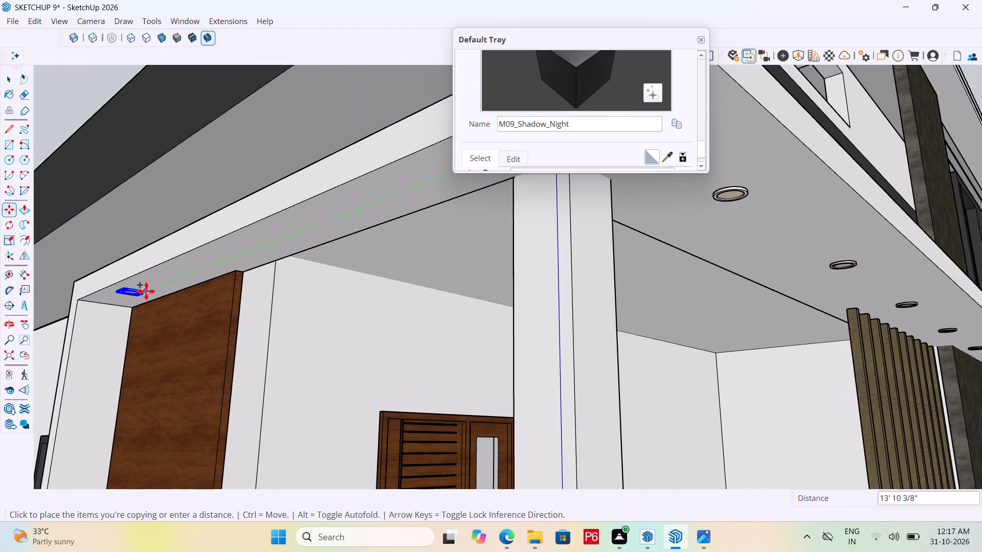
pyautogui.click(146, 291)
pyautogui.write('/3')
pyautogui.press('Return')
# Save the model with the new side soffit downlights and clear the selection.
pyautogui.scroll(-7, 32, 307)
pyautogui.scroll(-2, 80, 295)
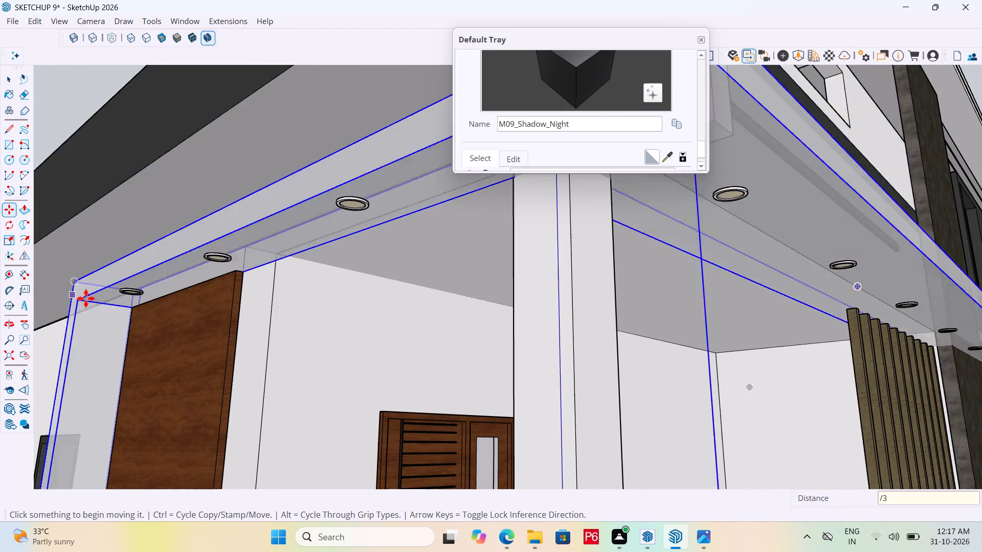
pyautogui.scroll(-10, 86, 298)
pyautogui.hotkey('ctrl', 's')
pyautogui.hotkey('ctrl', 's')
pyautogui.hotkey('ctrl', 's')
pyautogui.hotkey('ctrl', 's')
pyautogui.hotkey('ctrl', 's')
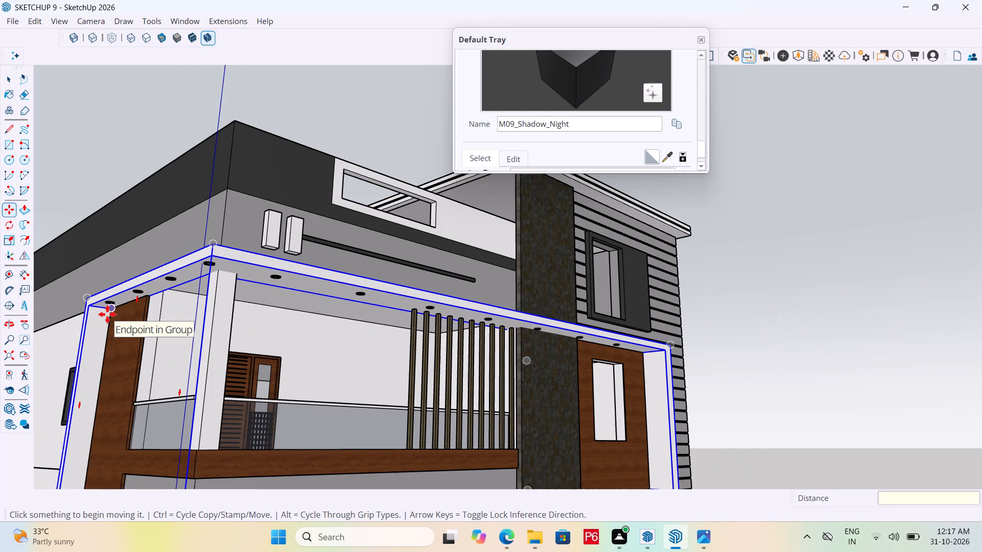
pyautogui.hotkey('ctrl', 's')
pyautogui.hotkey('ctrl', 's')
pyautogui.hotkey('ctrl', 's')
pyautogui.hotkey('ctrl', 's')
pyautogui.hotkey('ctrl', 's')
pyautogui.hotkey('ctrl', 's')
pyautogui.hotkey('ctrl', 's')
pyautogui.scroll(-8, 141, 288)
pyautogui.scroll(-7, 382, 242)
pyautogui.moveTo(374, 348); pyautogui.dragTo(373, 381, button='middle')
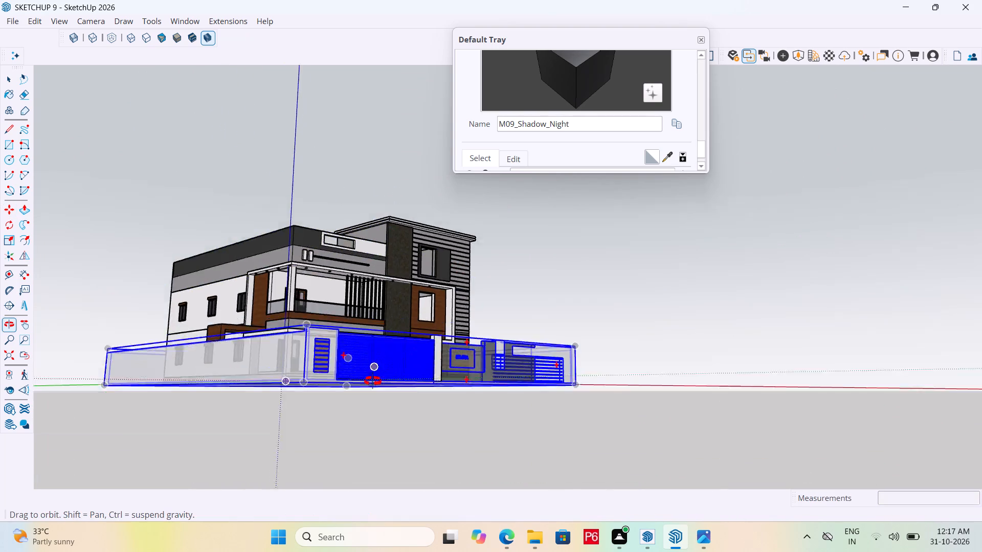
pyautogui.moveTo(373, 381); pyautogui.dragTo(368, 425, button='middle')
pyautogui.moveTo(355, 329); pyautogui.dragTo(338, 359, button='middle')
pyautogui.hotkey('ctrl', 's')
pyautogui.hotkey('ctrl', 's')
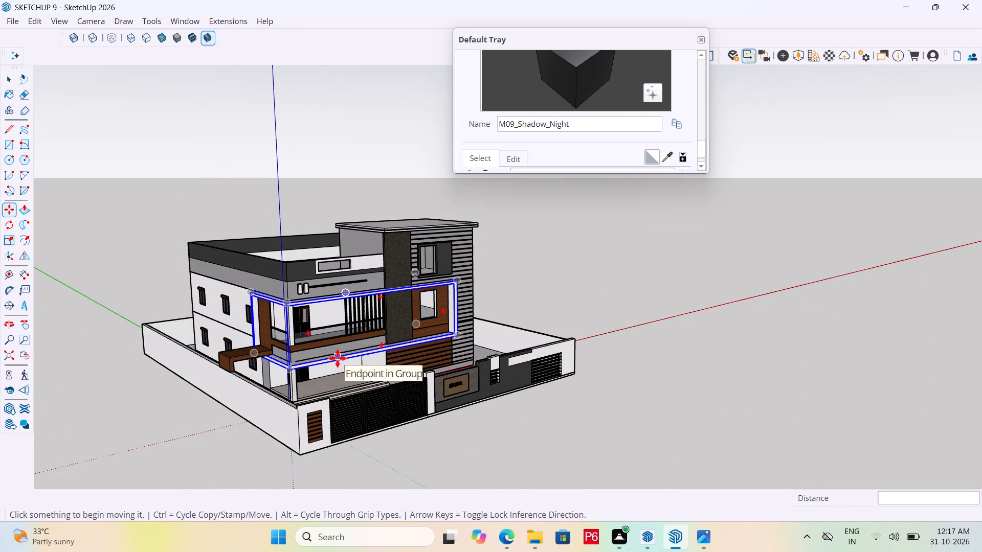
pyautogui.hotkey('ctrl', 's')
pyautogui.hotkey('ctrl', 's')
pyautogui.hotkey('ctrl', 's')
pyautogui.hotkey('ctrl', 's')
pyautogui.hotkey('ctrl', 's')
pyautogui.hotkey('ctrl', 's')
pyautogui.press('space')
pyautogui.click(623, 308)
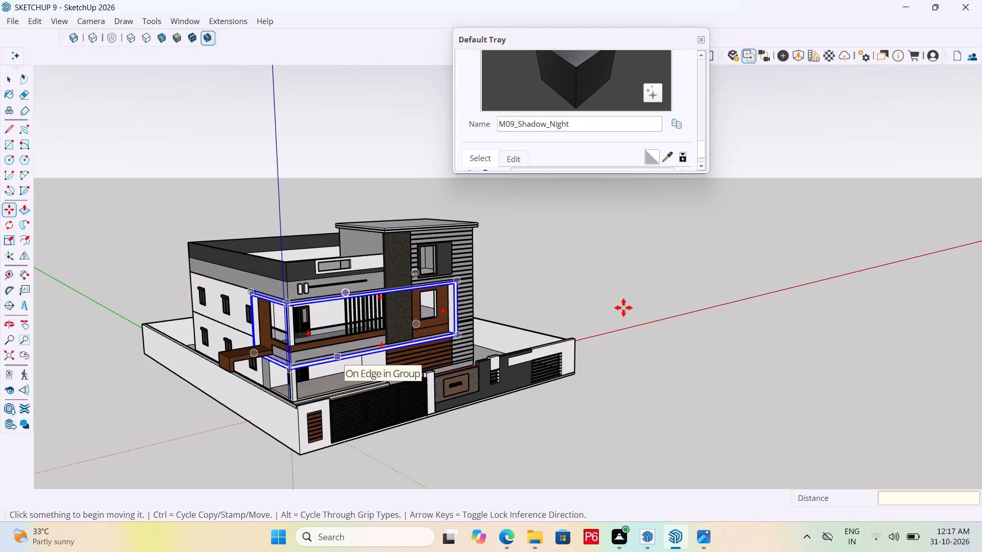
pyautogui.click(597, 294)
pyautogui.press('space')
pyautogui.click(588, 281)
pyautogui.click(544, 255)
pyautogui.press('space')
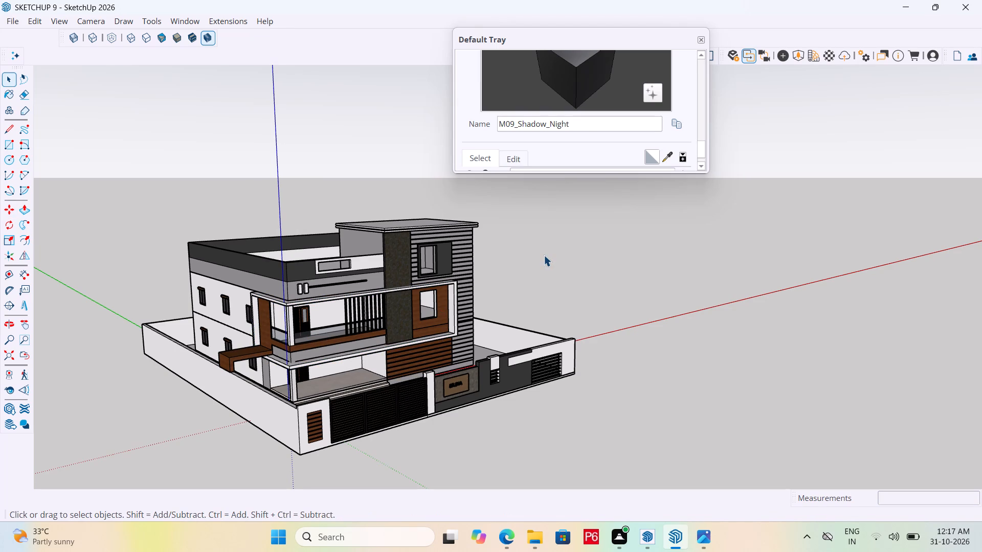
pyautogui.doubleClick(544, 255)
# Examine the house's side and front, comparing the exterior with the reference picture in Photos.
pyautogui.moveTo(237, 343); pyautogui.dragTo(374, 331, button='middle')
pyautogui.scroll(1, 237, 343)
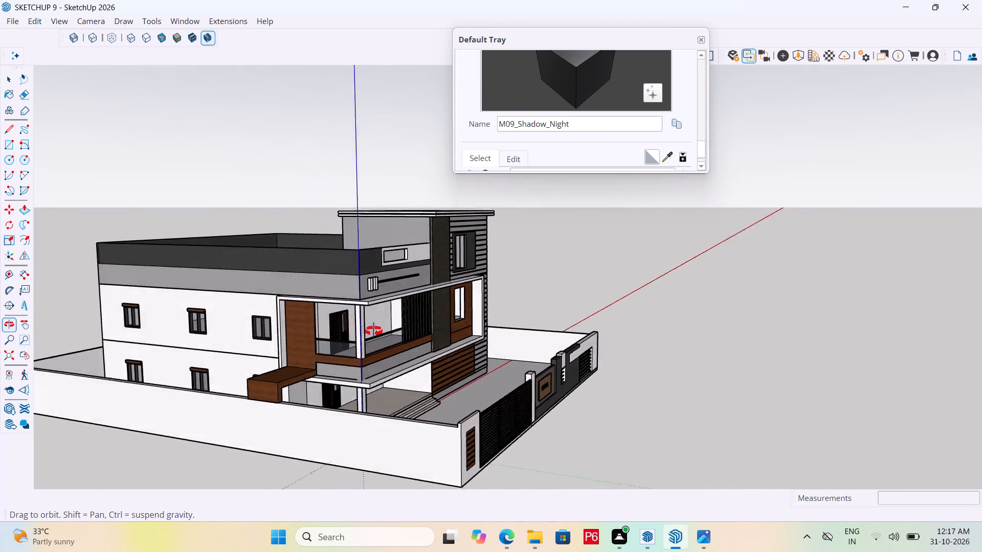
pyautogui.moveTo(374, 331); pyautogui.dragTo(339, 342, button='middle')
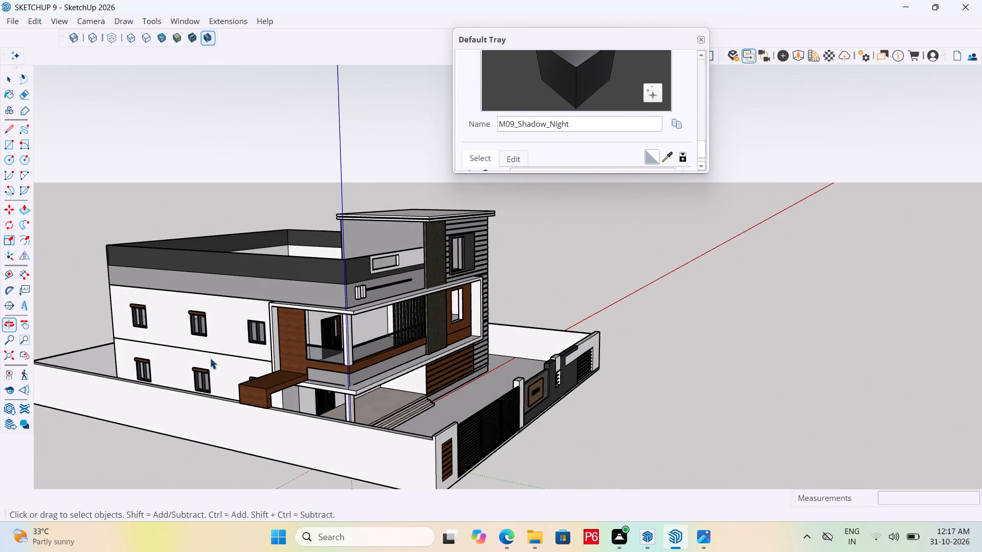
pyautogui.scroll(-5, 509, 339)
pyautogui.moveTo(421, 358); pyautogui.dragTo(260, 364, button='middle')
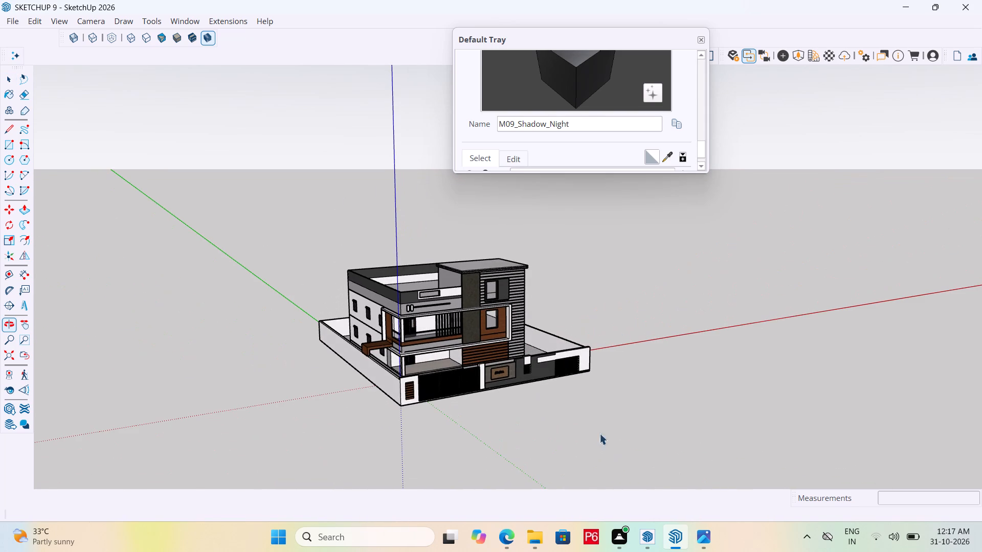
pyautogui.click(710, 542)
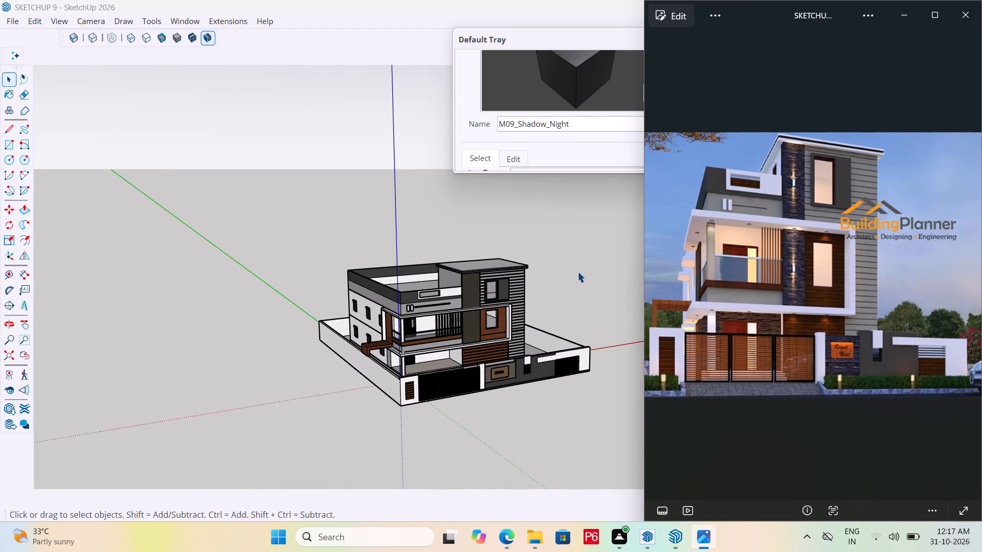
pyautogui.click(577, 271)
# Open the white balcony frame group and push/pull its top face upward about 7 1/8".
pyautogui.scroll(12, 514, 317)
pyautogui.moveTo(397, 291); pyautogui.dragTo(381, 275, button='middle')
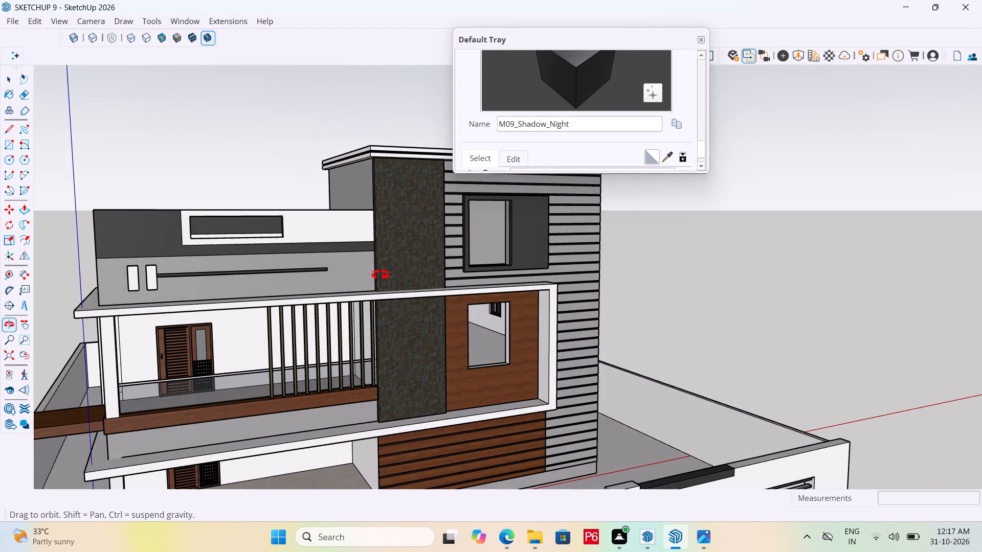
pyautogui.moveTo(381, 275); pyautogui.dragTo(453, 332, button='middle')
pyautogui.scroll(5, 453, 332)
pyautogui.click(436, 327)
pyautogui.doubleClick(435, 327)
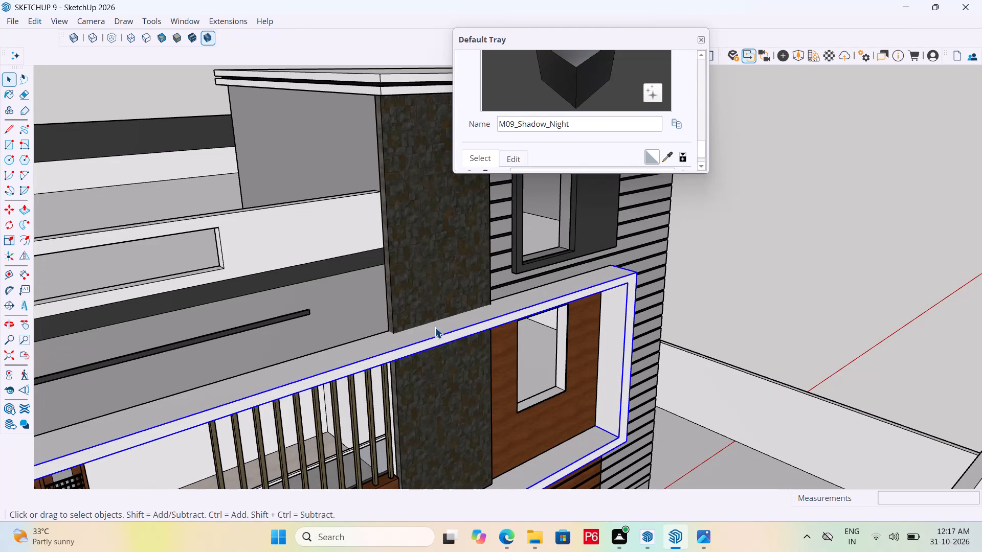
pyautogui.doubleClick(437, 326)
pyautogui.click(438, 326)
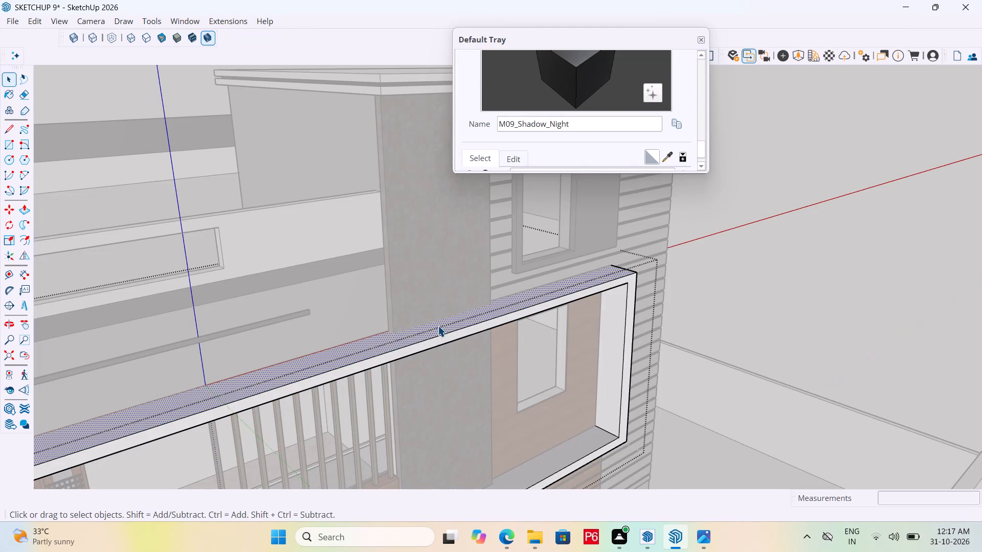
pyautogui.click(440, 328)
pyautogui.scroll(8, 441, 328)
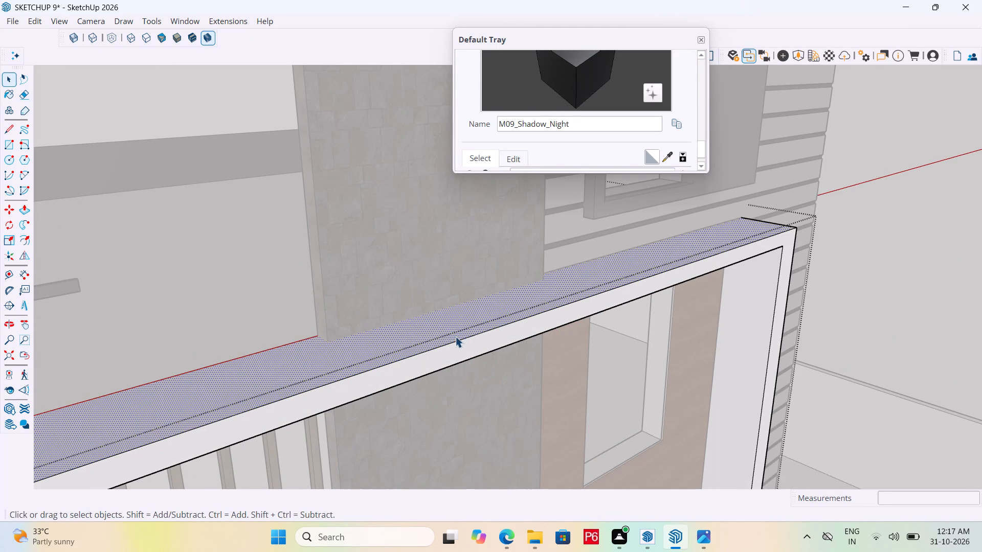
pyautogui.press('p')
pyautogui.click(440, 325)
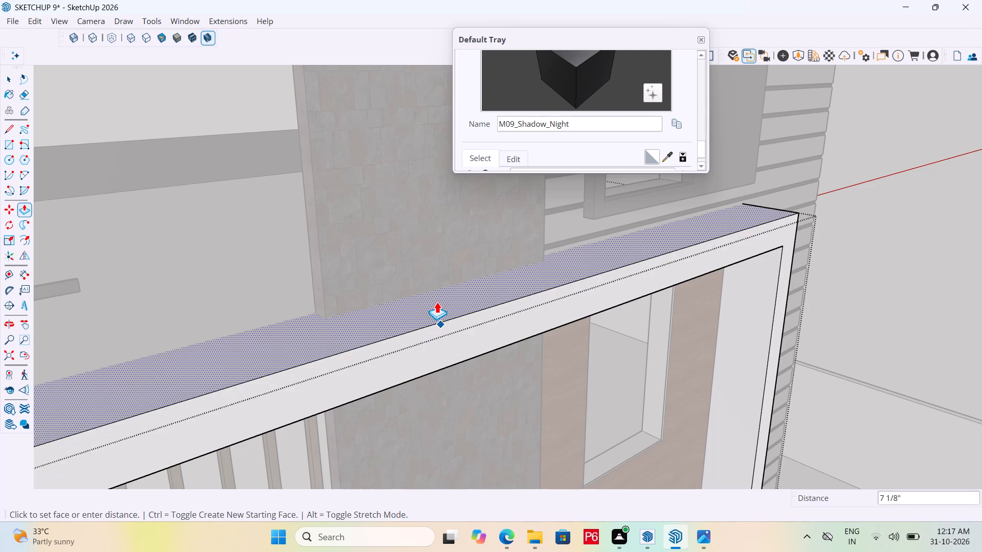
pyautogui.click(437, 302)
# Push/pull the frame's outer side face beside the grooved cladding outward about 9 1/4".
pyautogui.scroll(-6, 363, 271)
pyautogui.scroll(-2, 671, 265)
pyautogui.moveTo(668, 266); pyautogui.dragTo(299, 260, button='middle')
pyautogui.scroll(1, 299, 260)
pyautogui.scroll(3, 407, 288)
pyautogui.press('space')
pyautogui.click(447, 300)
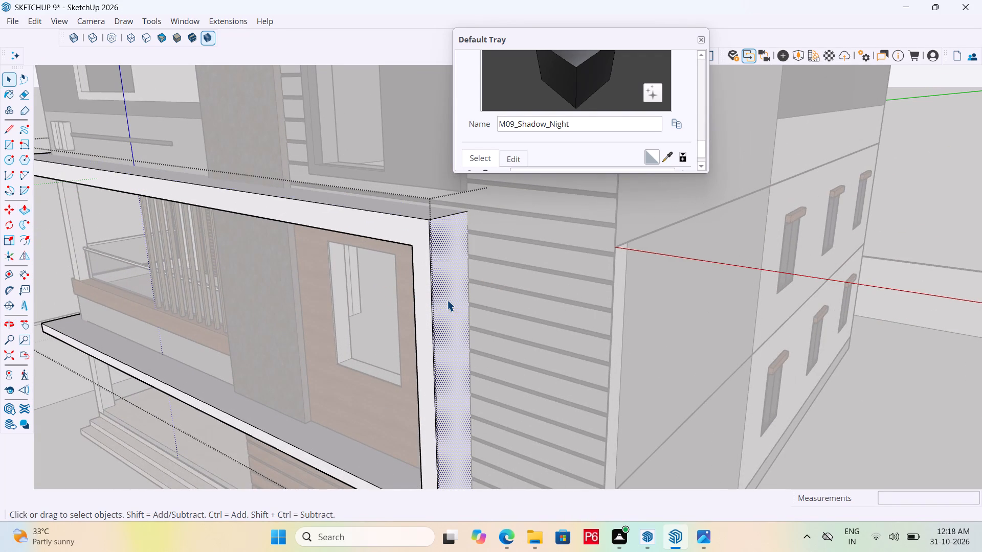
pyautogui.press('p')
pyautogui.click(447, 300)
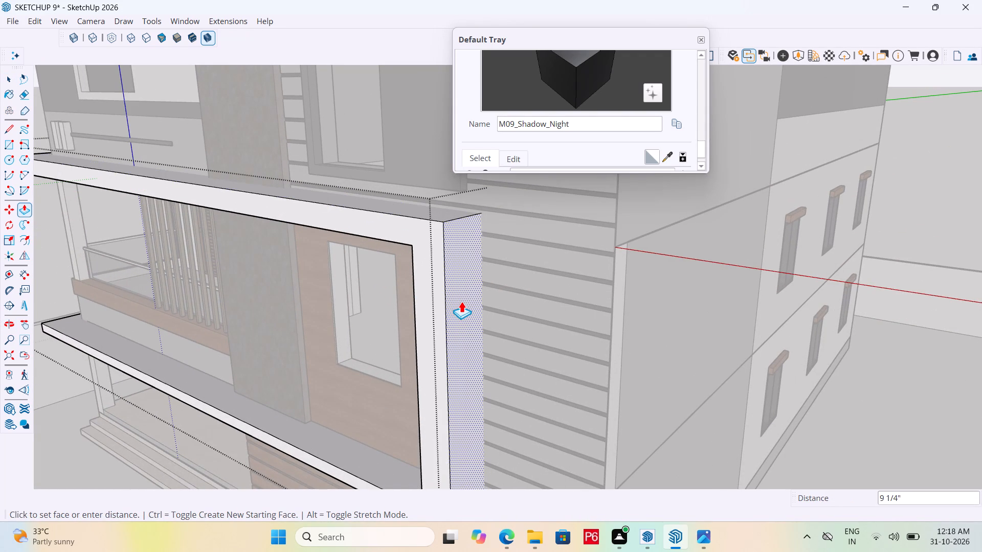
pyautogui.click(461, 301)
# Extend the underside of the balcony frame's bottom band by repeating the last push/pull distance.
pyautogui.scroll(-6, 417, 290)
pyautogui.moveTo(438, 383); pyautogui.dragTo(479, 215, button='middle')
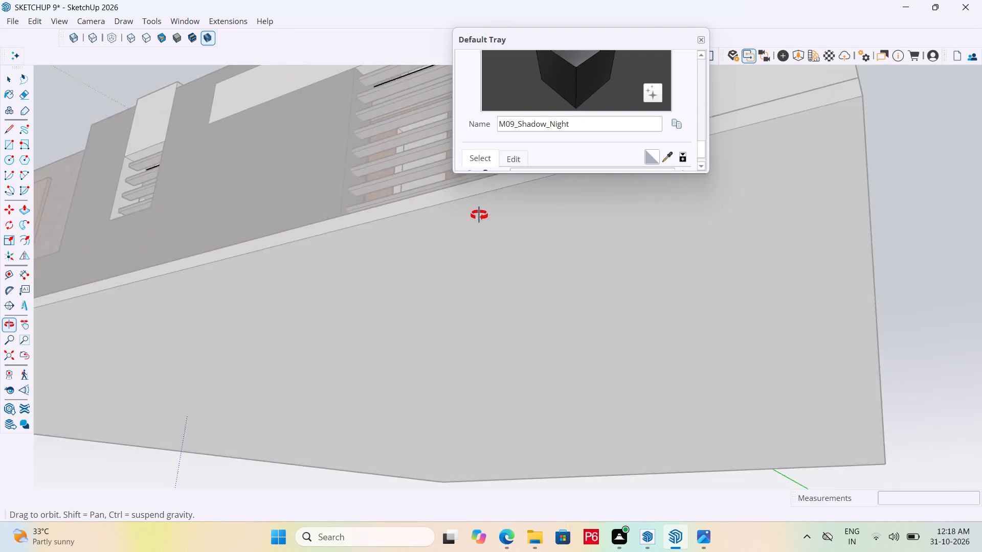
pyautogui.moveTo(479, 215); pyautogui.dragTo(484, 310, button='middle')
pyautogui.scroll(11, 482, 345)
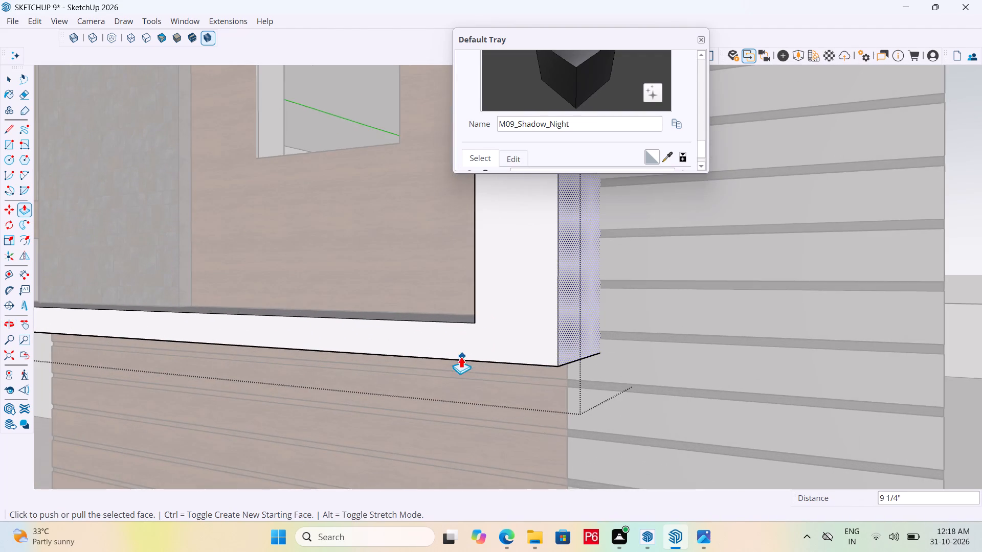
pyautogui.moveTo(458, 349); pyautogui.dragTo(454, 266, button='middle')
pyautogui.press('space')
pyautogui.click(470, 279)
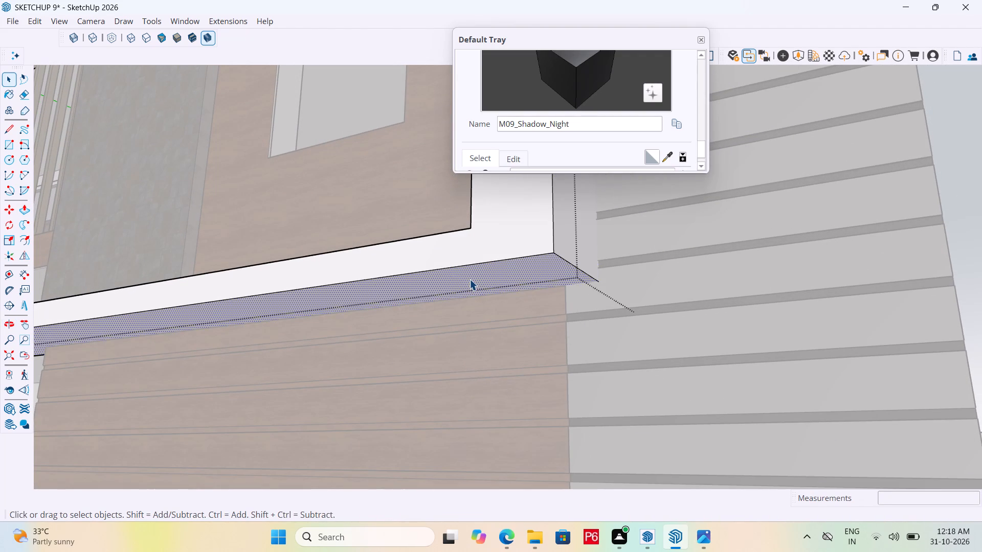
pyautogui.press('p')
pyautogui.doubleClick(470, 279)
# Extend the outer face of the frame's vertical leg on the house's side elevation by repeating the last push/pull distance.
pyautogui.scroll(-6, 604, 306)
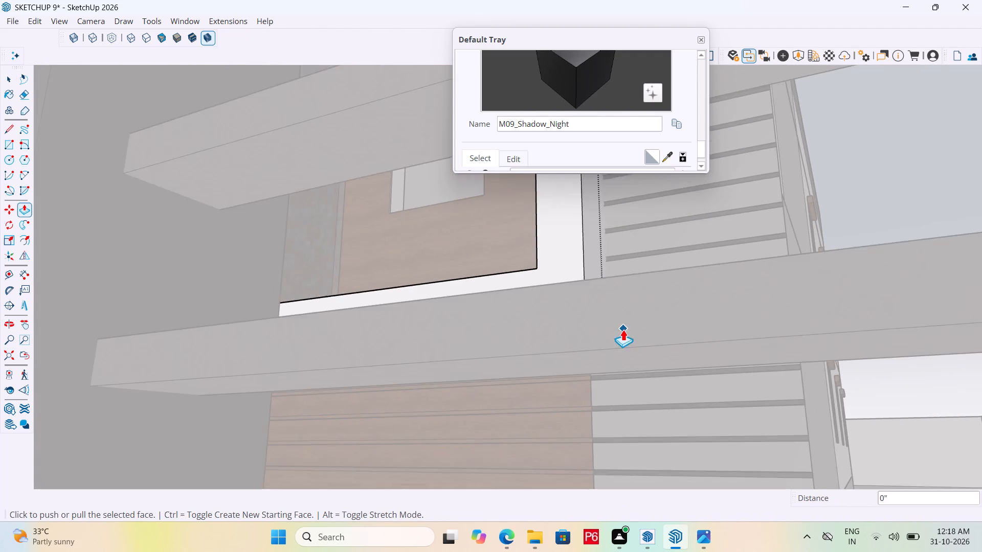
pyautogui.scroll(-7, 623, 332)
pyautogui.scroll(-14, 459, 317)
pyautogui.scroll(-6, 594, 393)
pyautogui.moveTo(342, 350); pyautogui.dragTo(704, 393, button='middle')
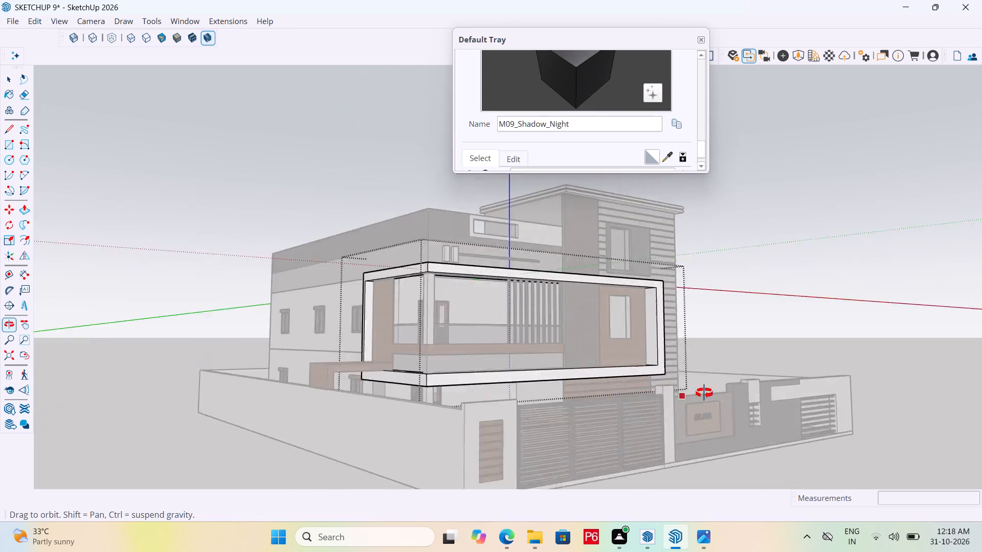
pyautogui.moveTo(704, 393); pyautogui.dragTo(800, 393, button='middle')
pyautogui.scroll(6, 528, 339)
pyautogui.moveTo(369, 301); pyautogui.dragTo(670, 359, button='middle')
pyautogui.scroll(1, 670, 359)
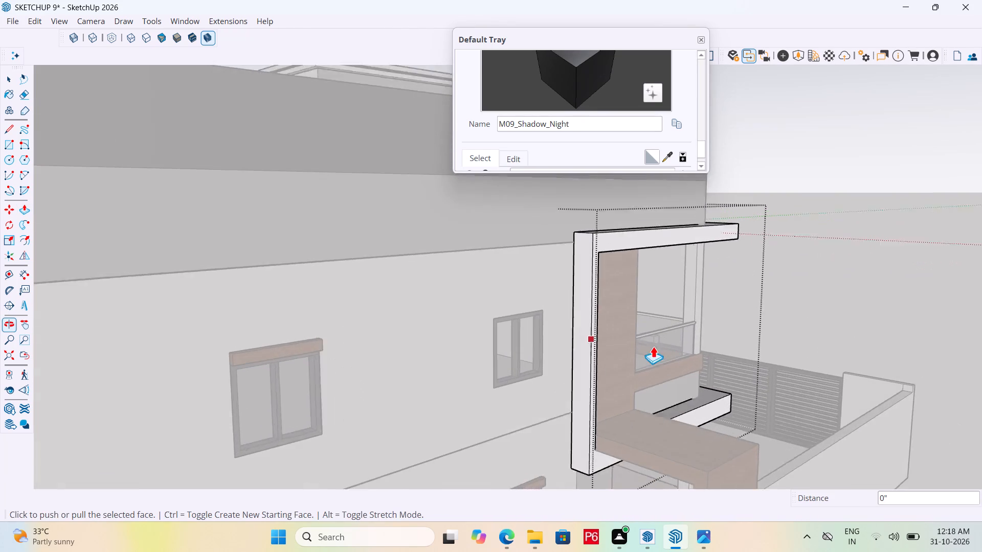
pyautogui.scroll(2, 653, 346)
pyautogui.press('space')
pyautogui.click(562, 349)
pyautogui.press('p')
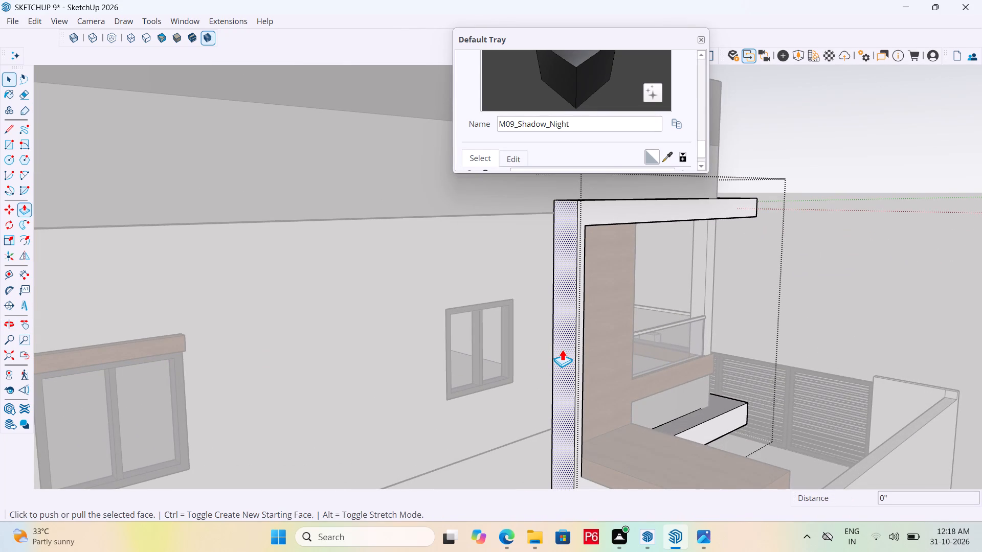
pyautogui.doubleClick(562, 349)
# Save the model with the thickened balcony frame and close the frame group.
pyautogui.scroll(-6, 518, 360)
pyautogui.moveTo(540, 335); pyautogui.dragTo(328, 344, button='middle')
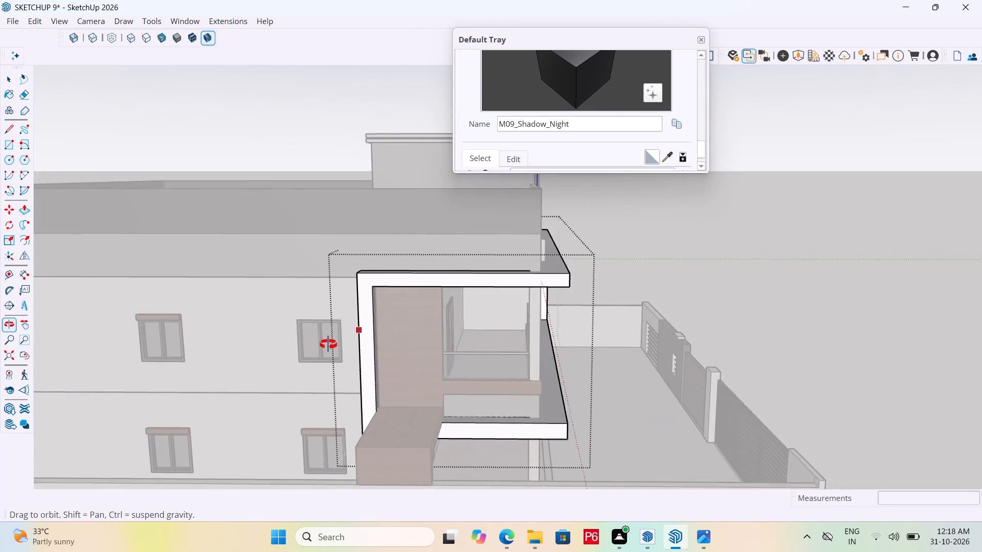
pyautogui.moveTo(328, 344); pyautogui.dragTo(31, 340, button='middle')
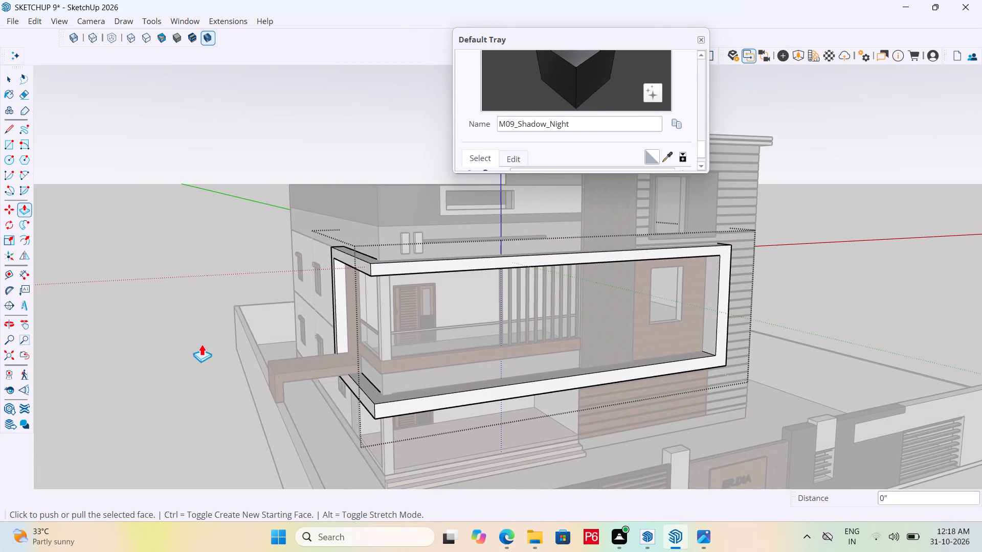
pyautogui.hotkey('ctrl', 's')
pyautogui.hotkey('ctrl', 's')
pyautogui.hotkey('ctrl', 's')
pyautogui.hotkey('ctrl', 's')
pyautogui.press('space')
pyautogui.scroll(-5, 266, 334)
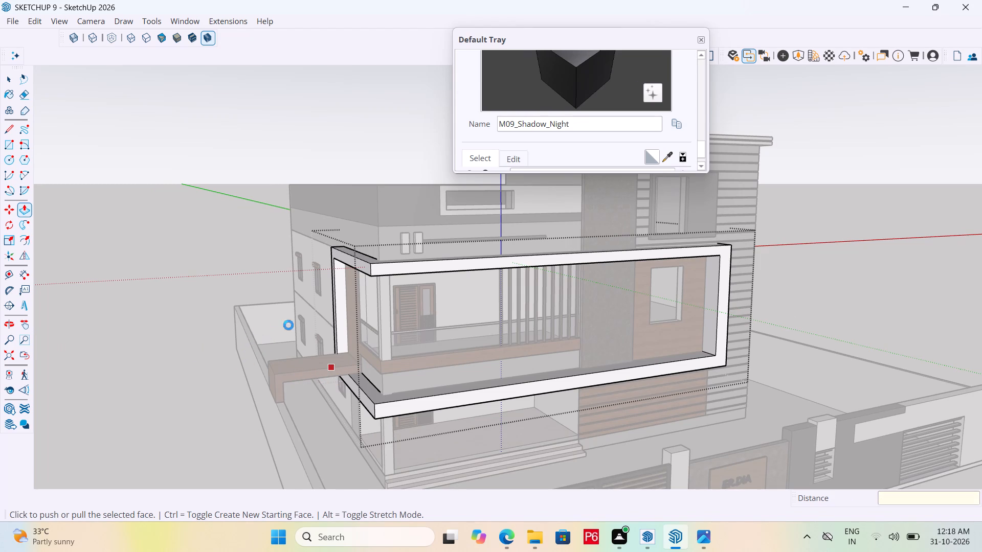
pyautogui.press('space')
pyautogui.scroll(-5, 339, 329)
pyautogui.click(219, 386)
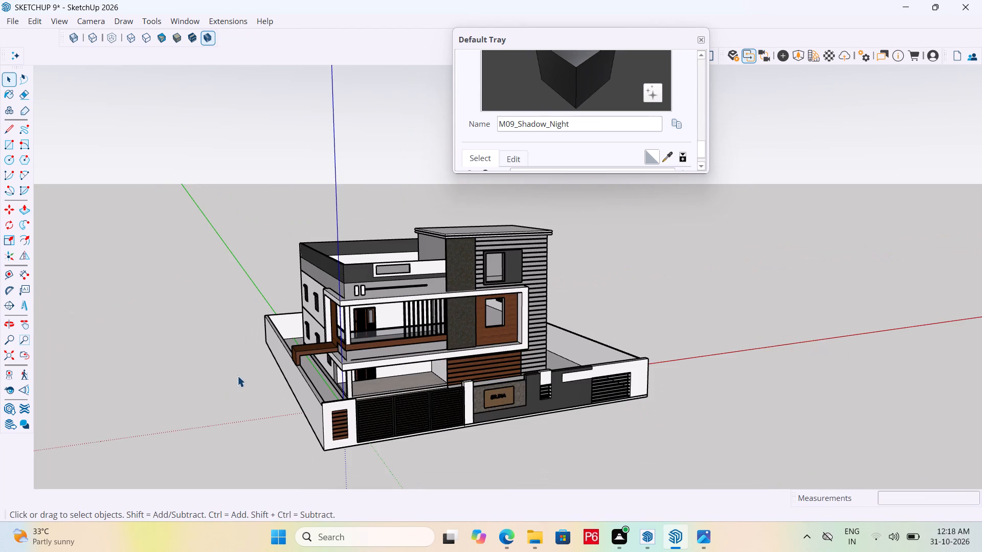
# Open the balcony's glass railing for editing and paint the outer faces of its front and side panels with Glass_Sky Reflection_01.
pyautogui.moveTo(350, 352); pyautogui.dragTo(424, 366, button='middle')
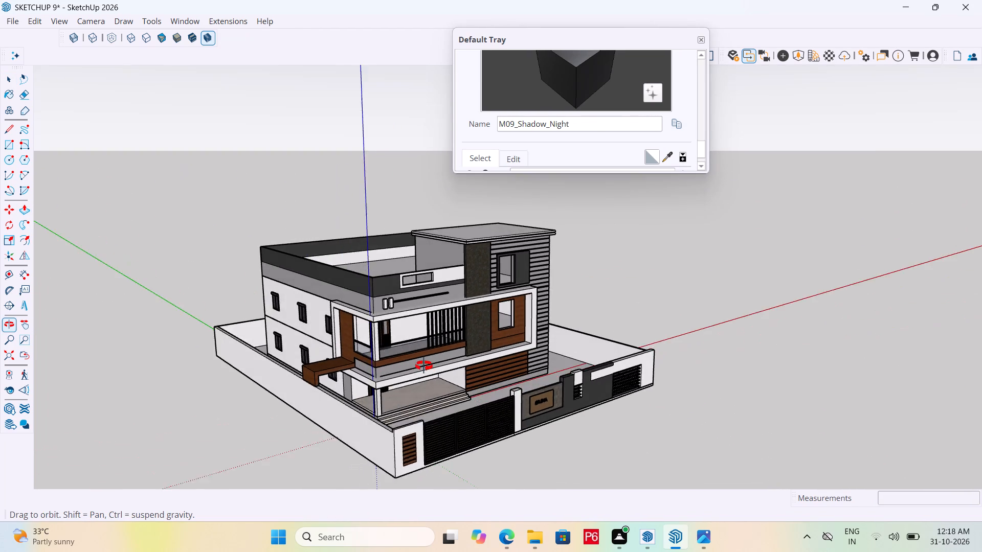
pyautogui.moveTo(424, 366); pyautogui.dragTo(400, 324, button='middle')
pyautogui.scroll(15, 399, 325)
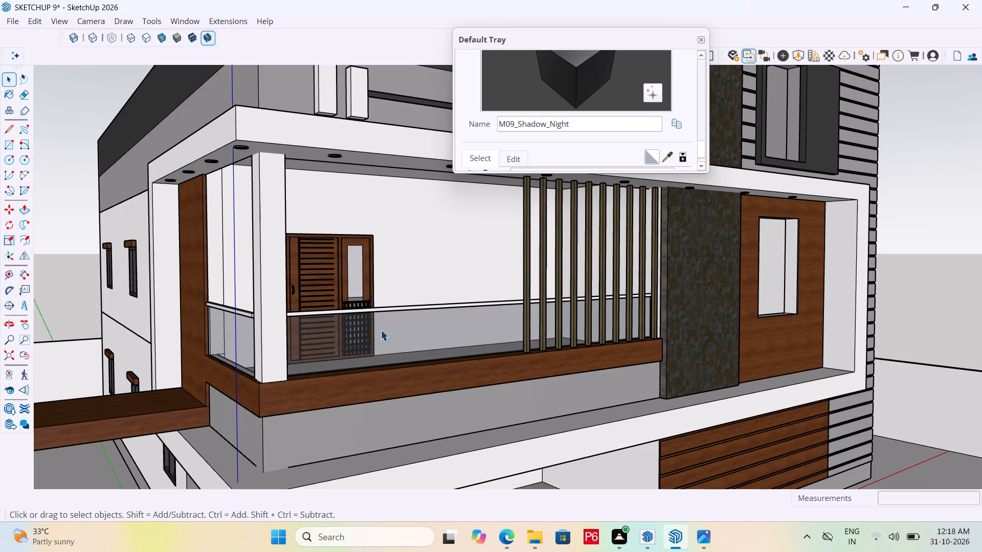
pyautogui.click(384, 329)
pyautogui.tripleClick(384, 329)
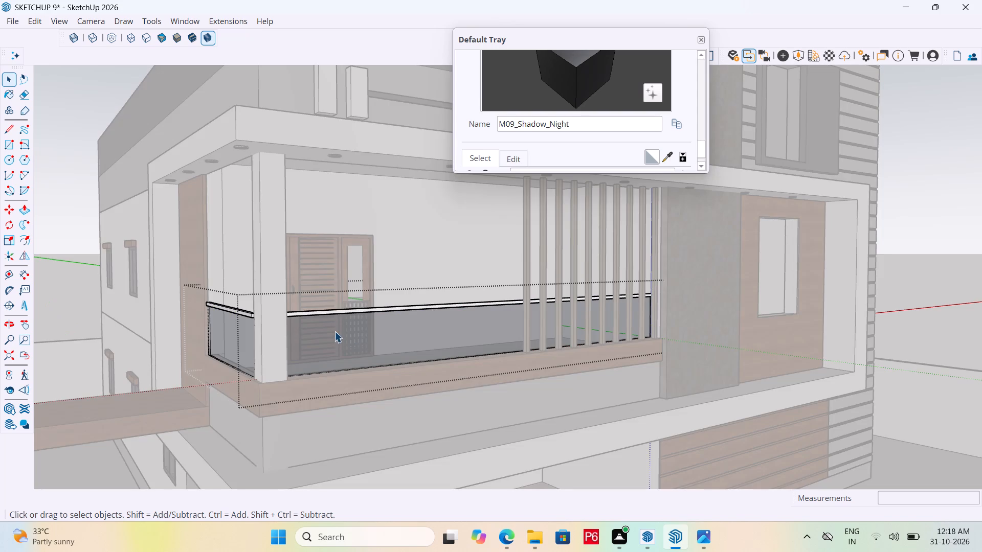
pyautogui.scroll(5, 328, 334)
pyautogui.moveTo(326, 335); pyautogui.dragTo(329, 361, button='middle')
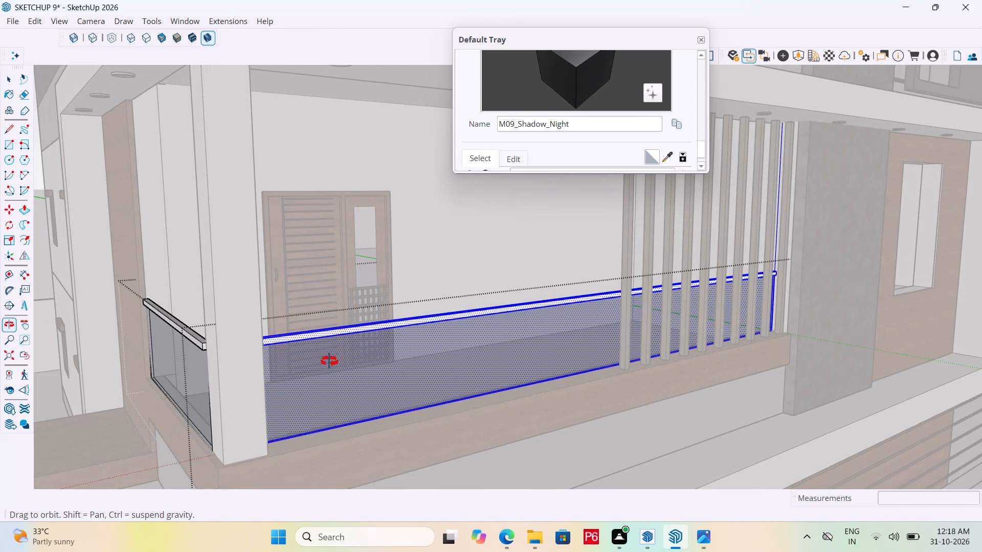
pyautogui.moveTo(329, 361); pyautogui.dragTo(329, 361, button='middle')
pyautogui.click(361, 375)
pyautogui.scroll(-2, 550, 119)
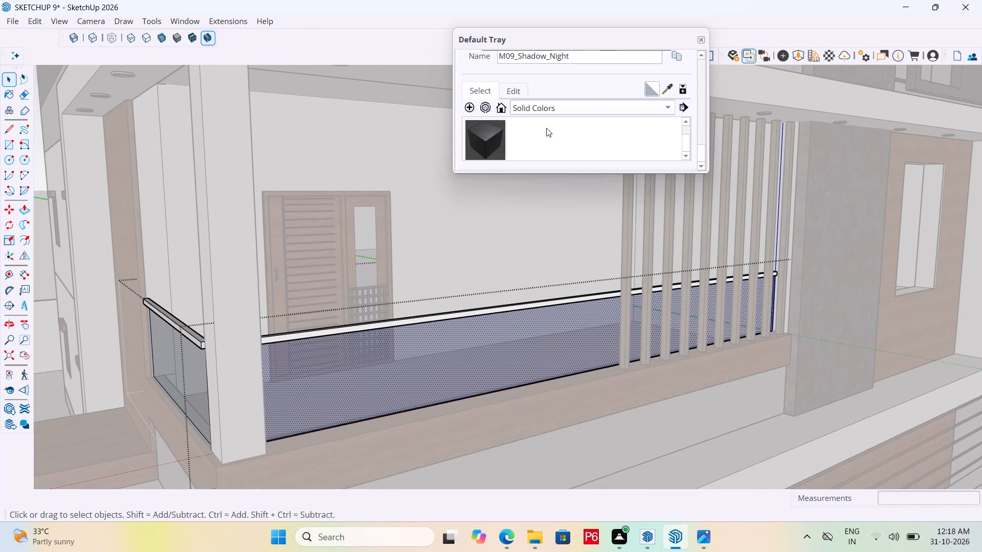
pyautogui.click(550, 114)
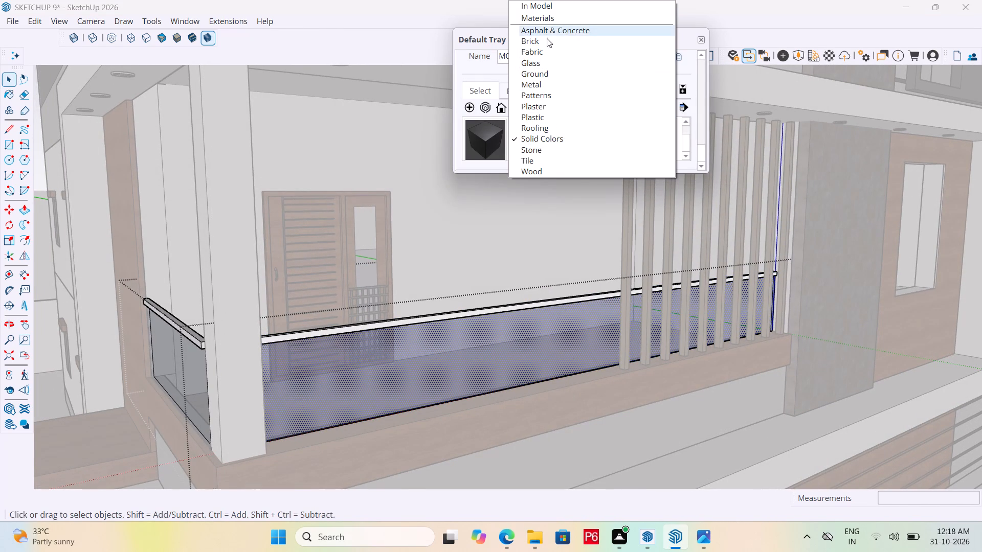
pyautogui.doubleClick(533, 62)
pyautogui.scroll(-3, 545, 135)
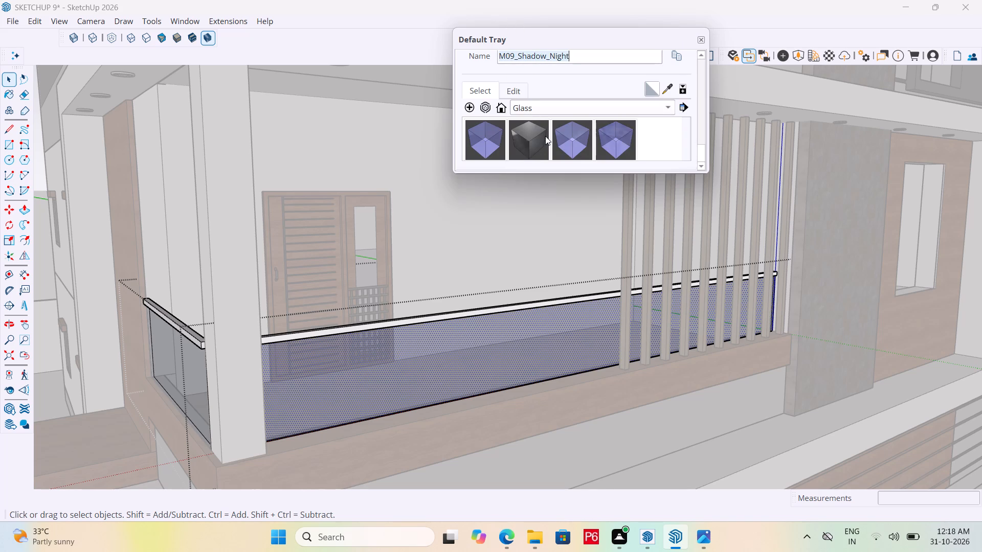
pyautogui.scroll(-2, 545, 136)
pyautogui.click(611, 146)
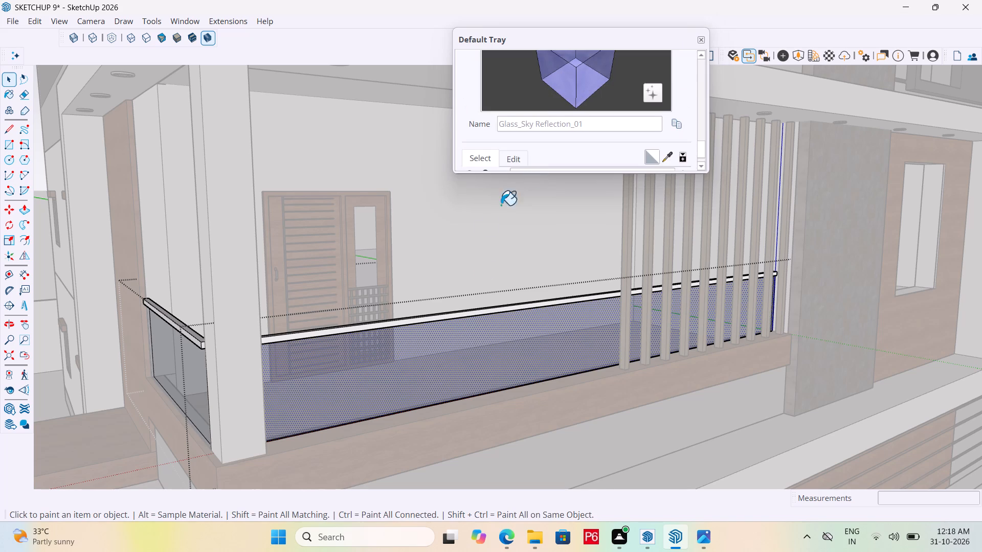
pyautogui.click(478, 330)
pyautogui.click(196, 366)
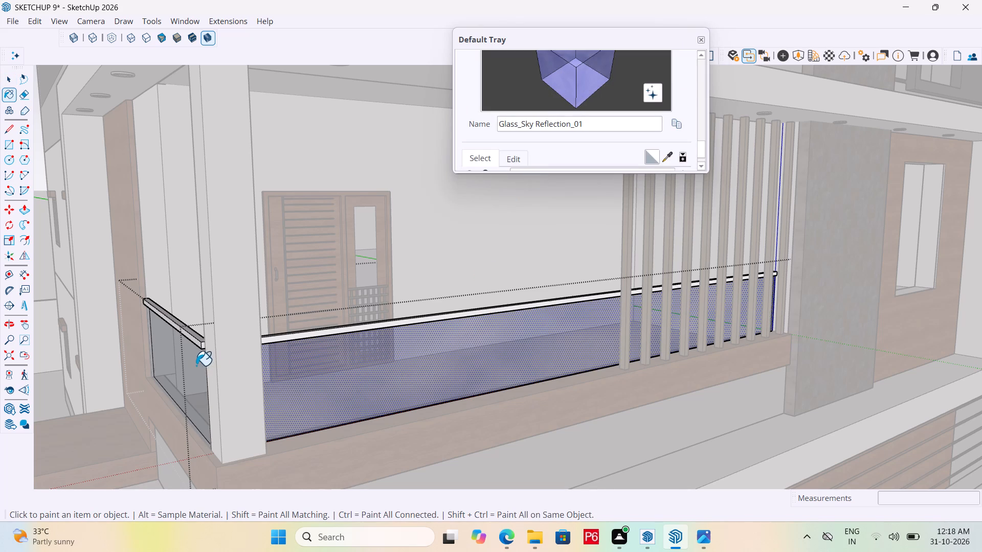
# Paint the balcony-side faces of the railing's front and side glass panels with Glass_Sky Reflection_01.
pyautogui.moveTo(201, 358); pyautogui.dragTo(524, 385, button='middle')
pyautogui.click(624, 326)
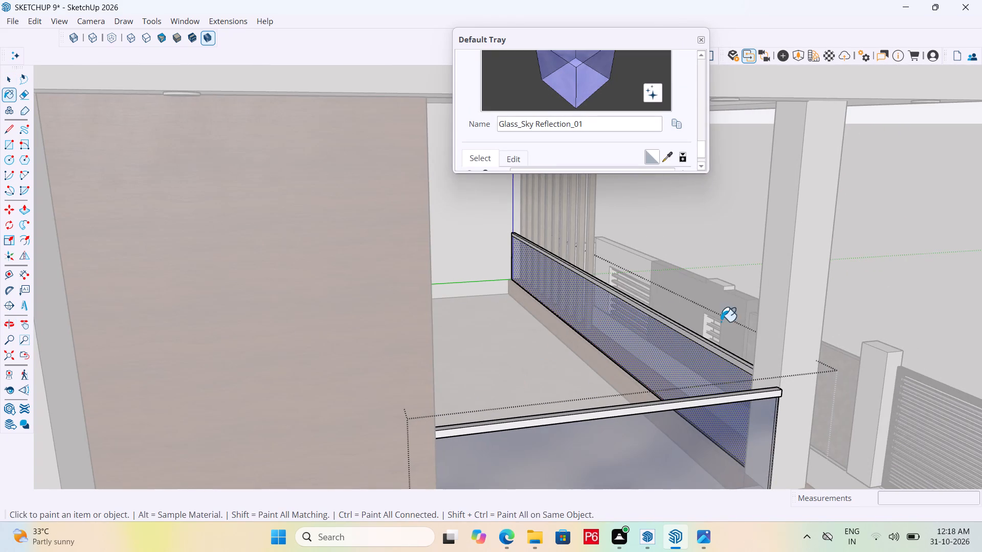
pyautogui.moveTo(742, 321); pyautogui.dragTo(0, 338, button='middle')
pyautogui.scroll(6, 333, 159)
pyautogui.click(412, 211)
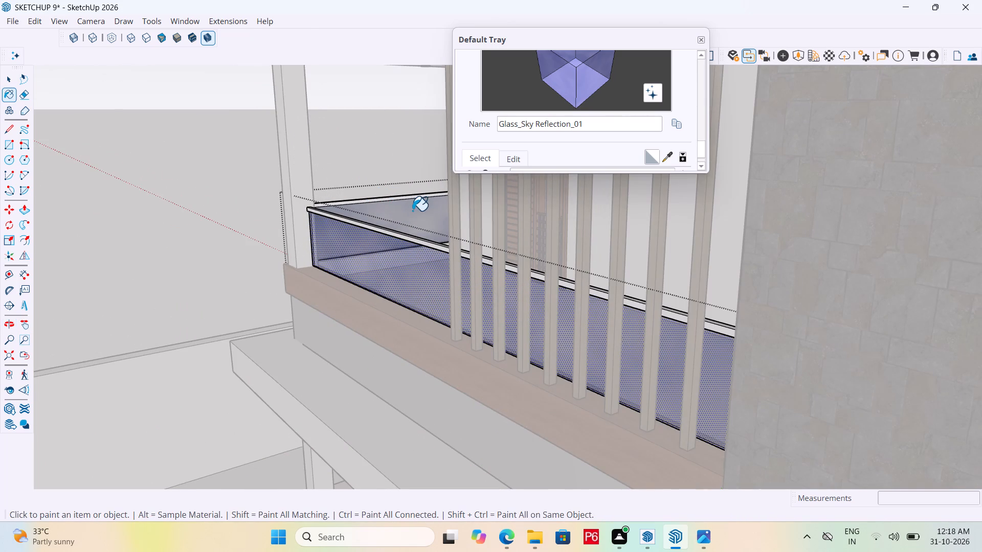
pyautogui.moveTo(393, 216); pyautogui.dragTo(403, 216)
pyautogui.scroll(11, 406, 217)
pyautogui.doubleClick(420, 219)
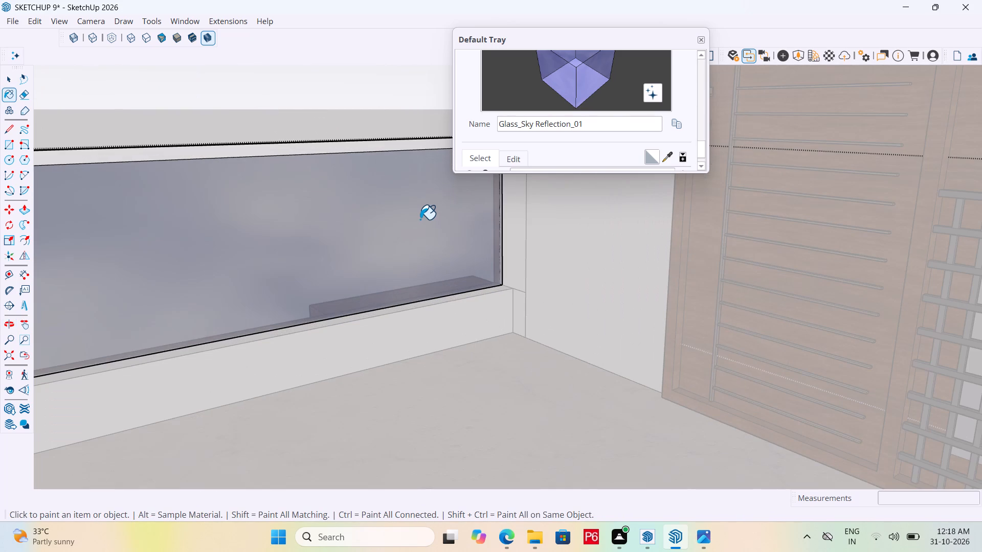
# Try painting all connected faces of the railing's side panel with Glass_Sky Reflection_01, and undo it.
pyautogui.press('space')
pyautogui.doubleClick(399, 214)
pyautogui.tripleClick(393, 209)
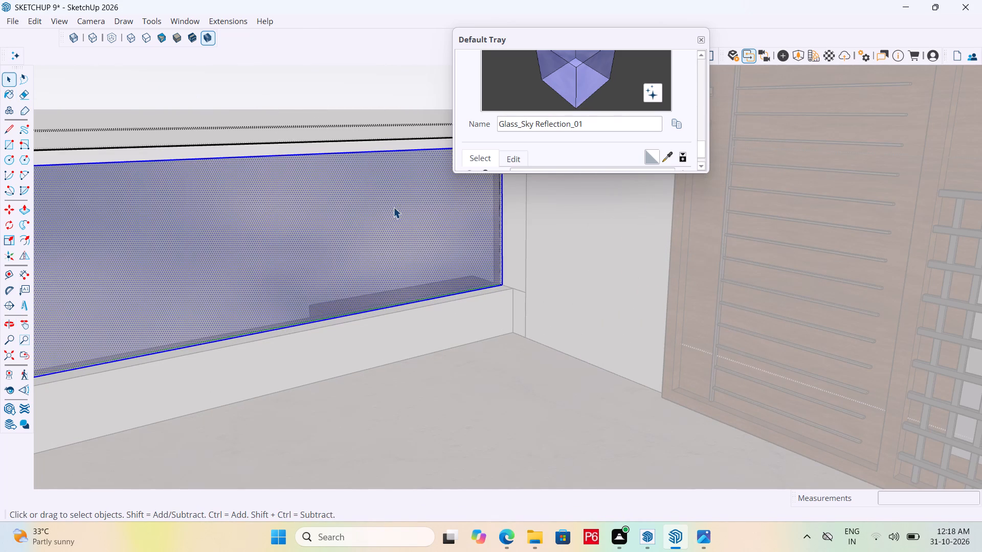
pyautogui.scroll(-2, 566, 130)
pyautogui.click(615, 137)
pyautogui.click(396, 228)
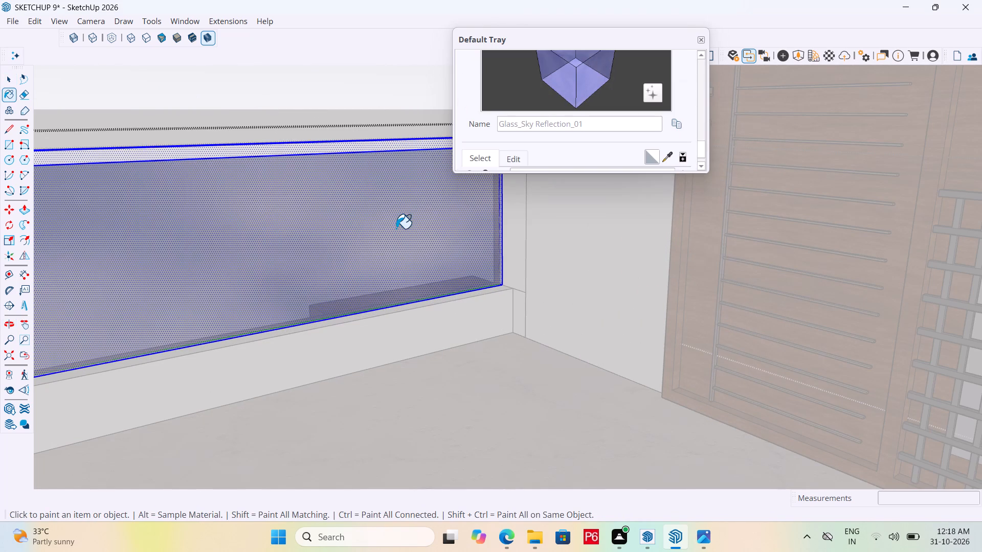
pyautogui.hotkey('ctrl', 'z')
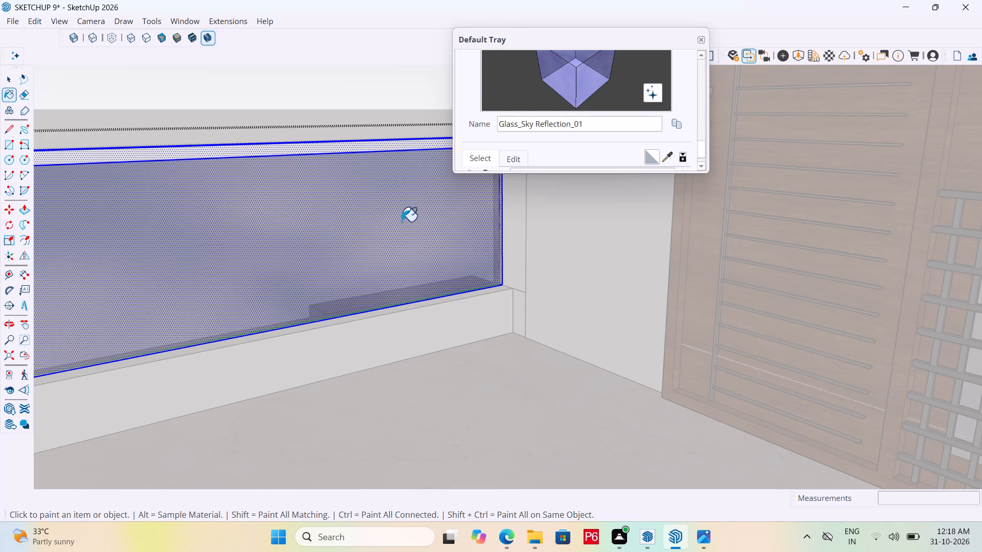
# Paint only the inner glass face of the railing's side panel with Glass_Sky Reflection_01.
pyautogui.press('space')
pyautogui.doubleClick(399, 208)
pyautogui.click(397, 196)
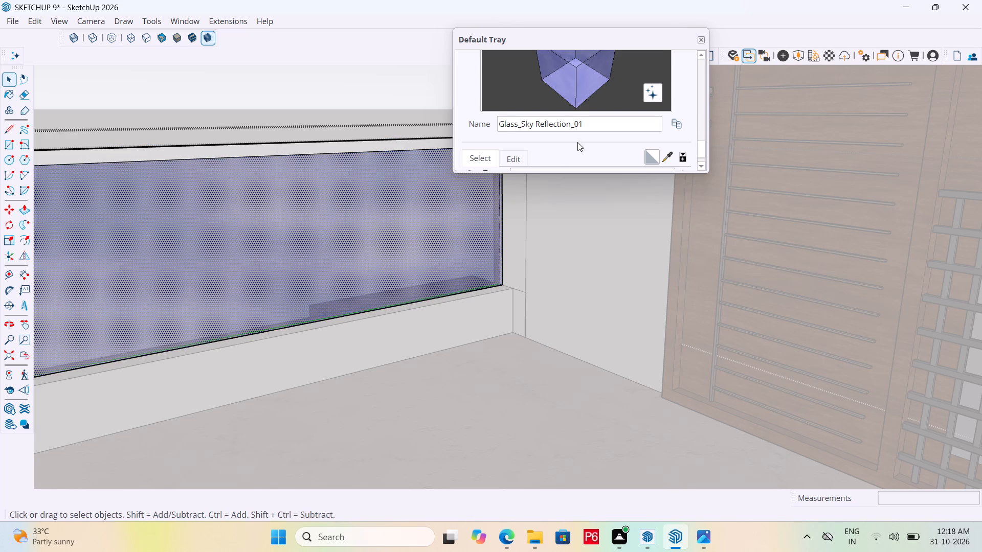
pyautogui.scroll(-1, 576, 143)
pyautogui.click(426, 222)
pyautogui.click(612, 157)
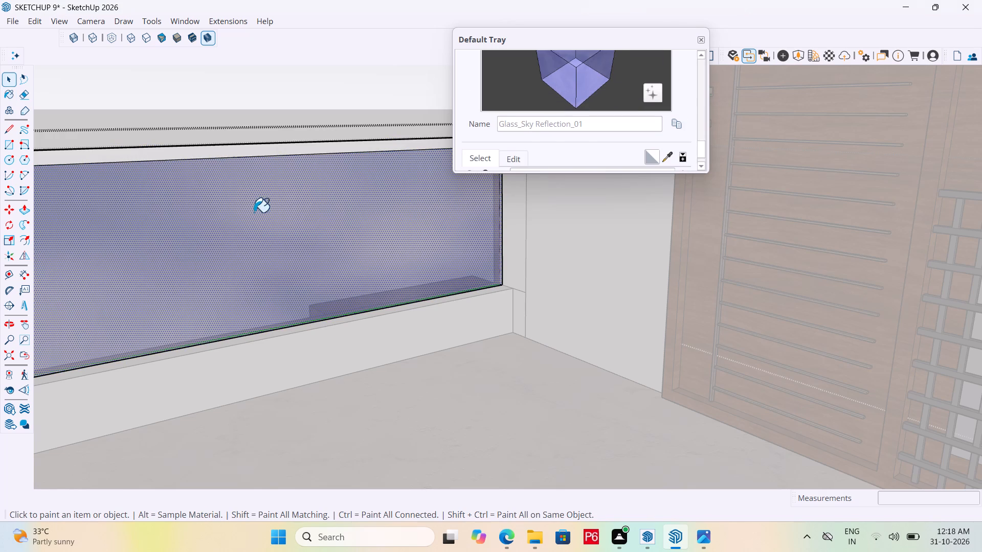
pyautogui.click(252, 213)
pyautogui.scroll(-20, 395, 224)
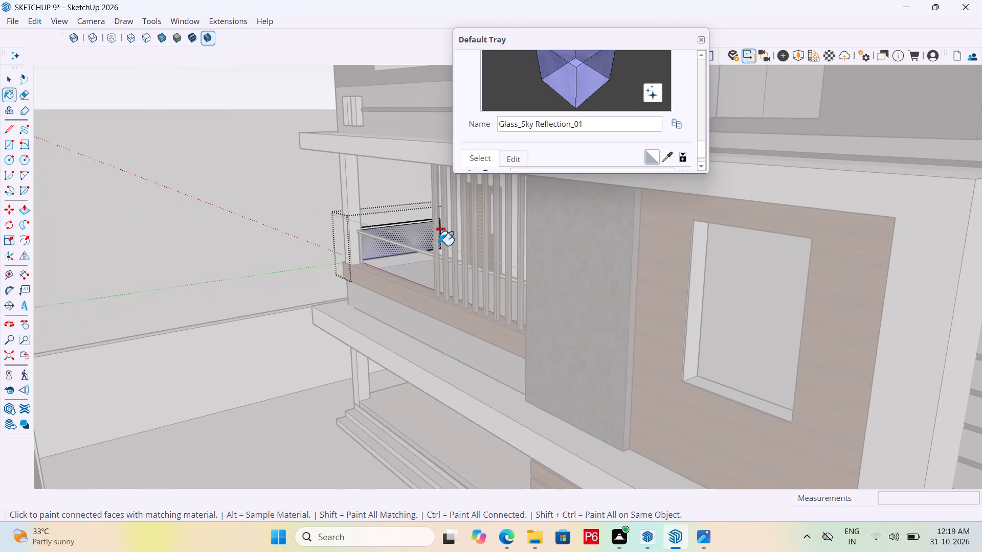
# Save the model with the repainted glass railing and close the railing group.
pyautogui.hotkey('ctrl', 's')
pyautogui.hotkey('ctrl', 's')
pyautogui.hotkey('ctrl', 's')
pyautogui.hotkey('ctrl', 's')
pyautogui.hotkey('ctrl', 's')
pyautogui.press('space')
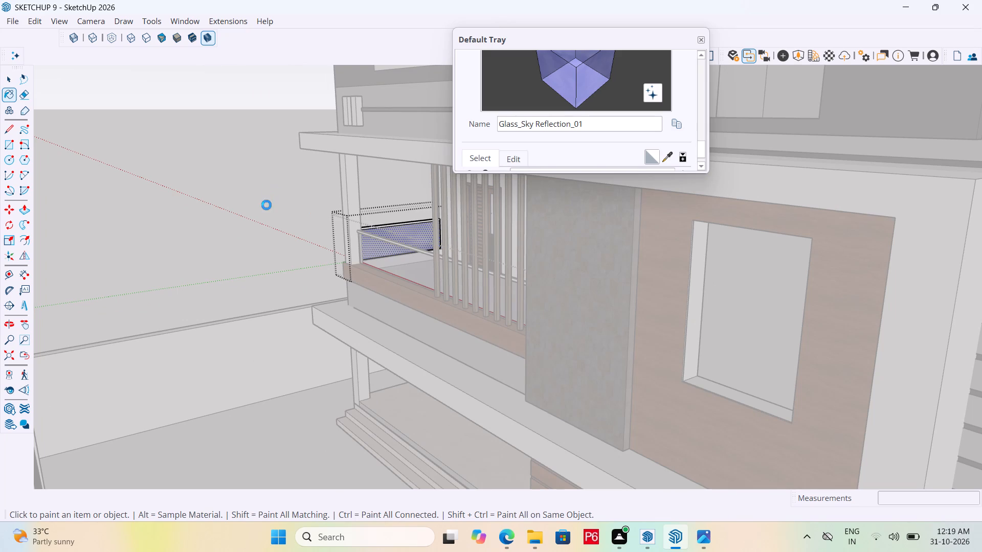
pyautogui.press('space')
pyautogui.click(266, 205)
pyautogui.press('space')
pyautogui.click(262, 204)
pyautogui.click(252, 204)
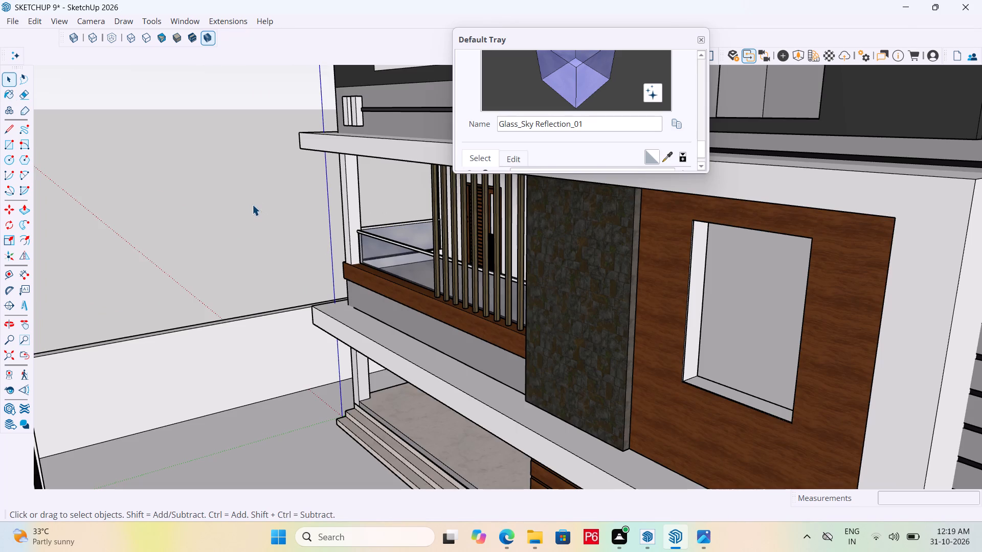
pyautogui.scroll(-5, 224, 256)
pyautogui.moveTo(263, 312); pyautogui.dragTo(554, 306, button='middle')
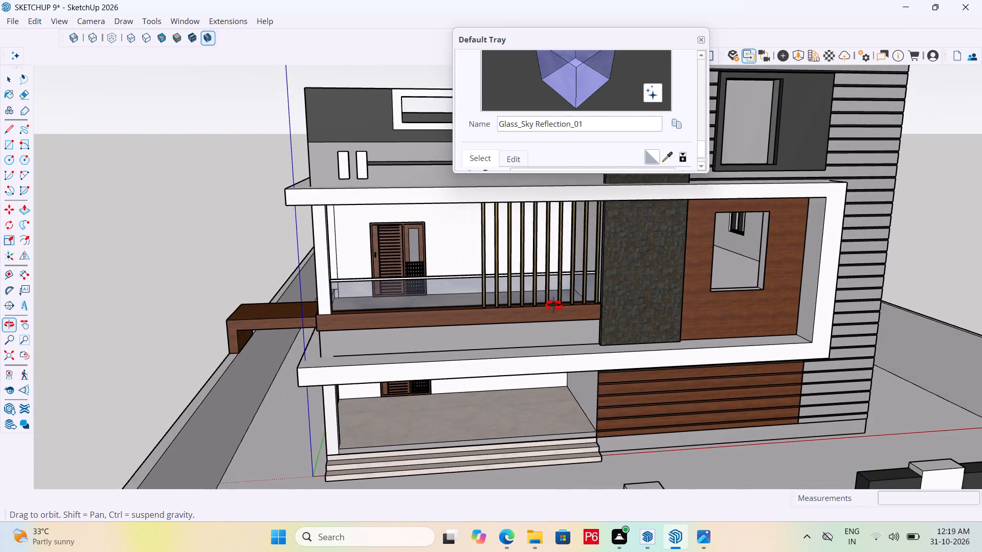
pyautogui.moveTo(554, 306); pyautogui.dragTo(561, 306, button='middle')
pyautogui.scroll(-4, 376, 316)
pyautogui.scroll(-6, 543, 342)
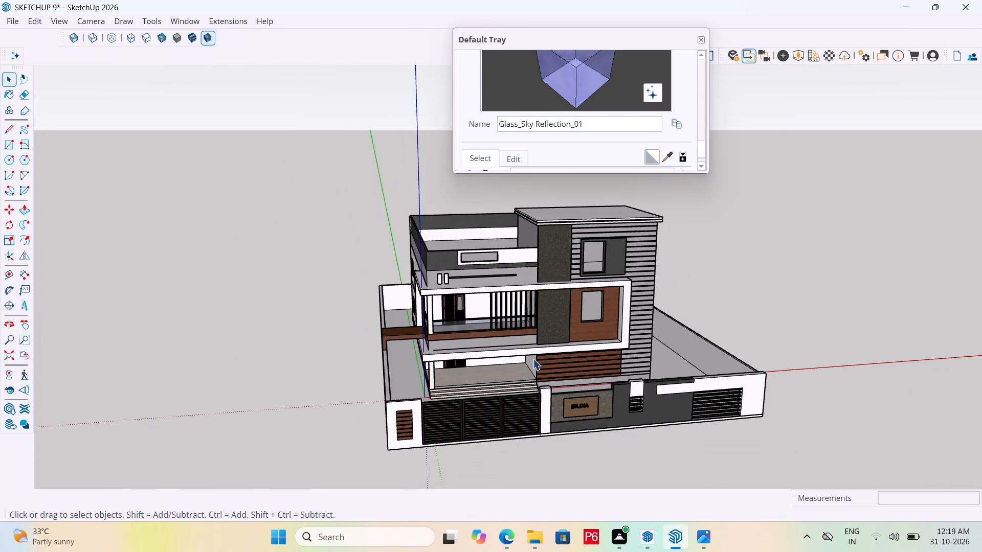
pyautogui.hotkey('ctrl', 's')
pyautogui.hotkey('ctrl', 's')
pyautogui.hotkey('ctrl', 's')
pyautogui.press('space')
# Draw a rectangle filling the top-floor front window opening between opposite inner corners of its dark frame.
pyautogui.moveTo(605, 266); pyautogui.dragTo(501, 266, button='middle')
pyautogui.moveTo(549, 266); pyautogui.dragTo(472, 250, button='middle')
pyautogui.scroll(11, 503, 246)
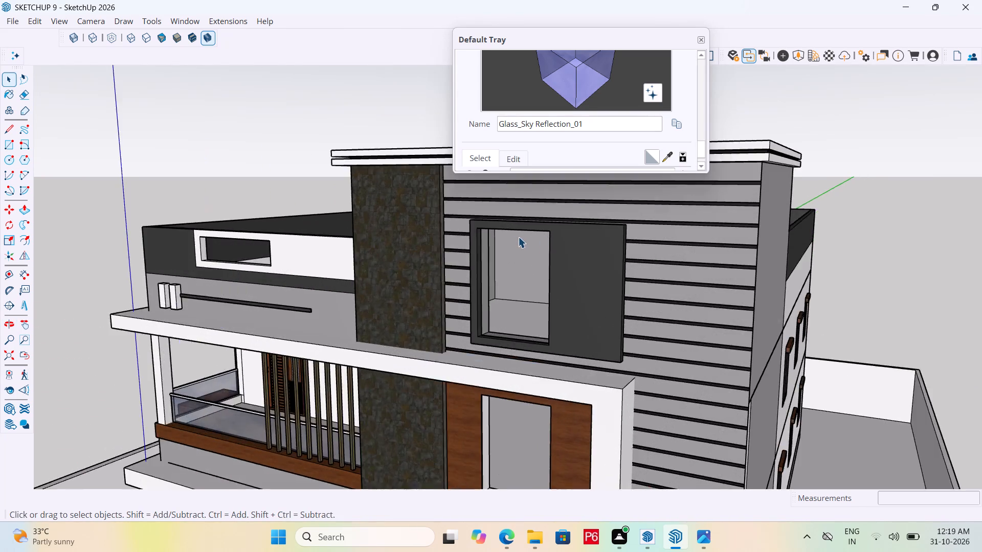
pyautogui.scroll(4, 518, 237)
pyautogui.scroll(1, 475, 212)
pyautogui.moveTo(475, 212); pyautogui.dragTo(385, 178, button='middle')
pyautogui.press('r')
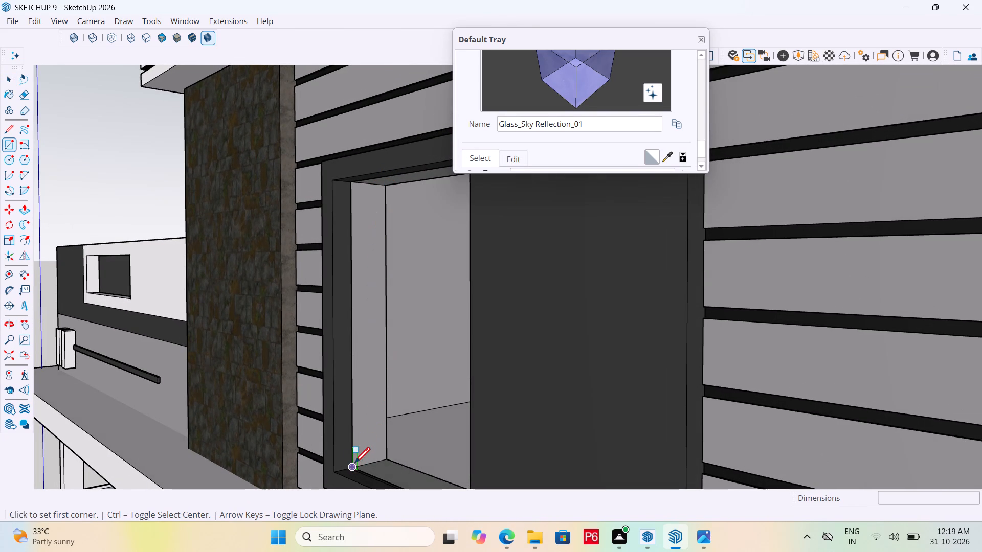
pyautogui.click(354, 465)
pyautogui.scroll(-7, 444, 301)
pyautogui.scroll(-6, 425, 373)
pyautogui.moveTo(455, 350); pyautogui.dragTo(694, 300, button='middle')
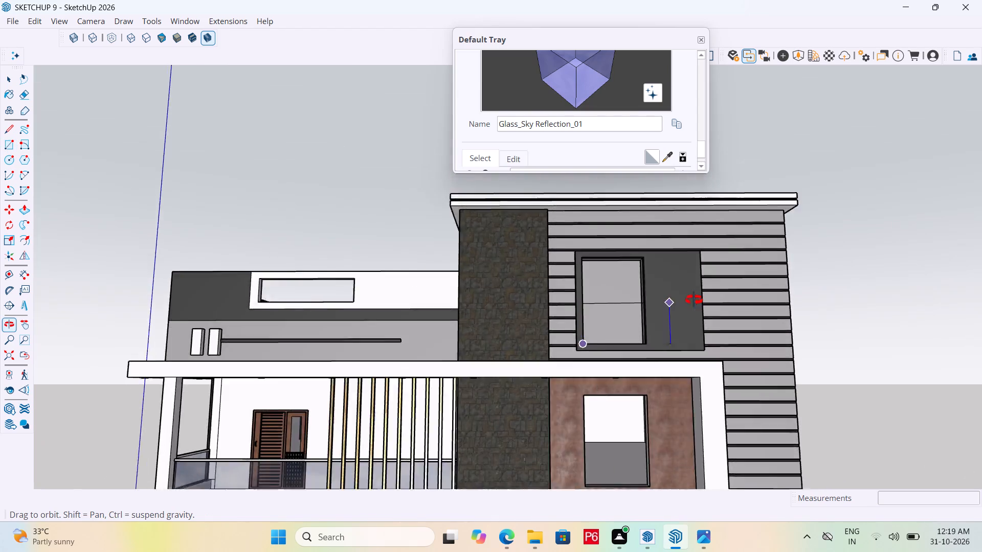
pyautogui.moveTo(694, 300); pyautogui.dragTo(713, 288, button='middle')
pyautogui.scroll(11, 713, 267)
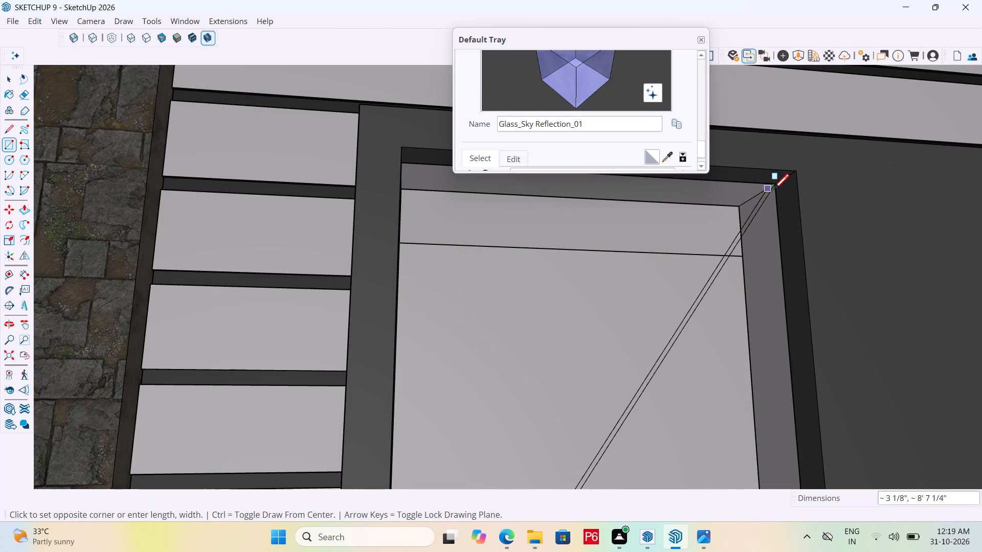
pyautogui.click(774, 185)
pyautogui.press('space')
# Make the new window-pane face and its edges a group.
pyautogui.scroll(-6, 578, 228)
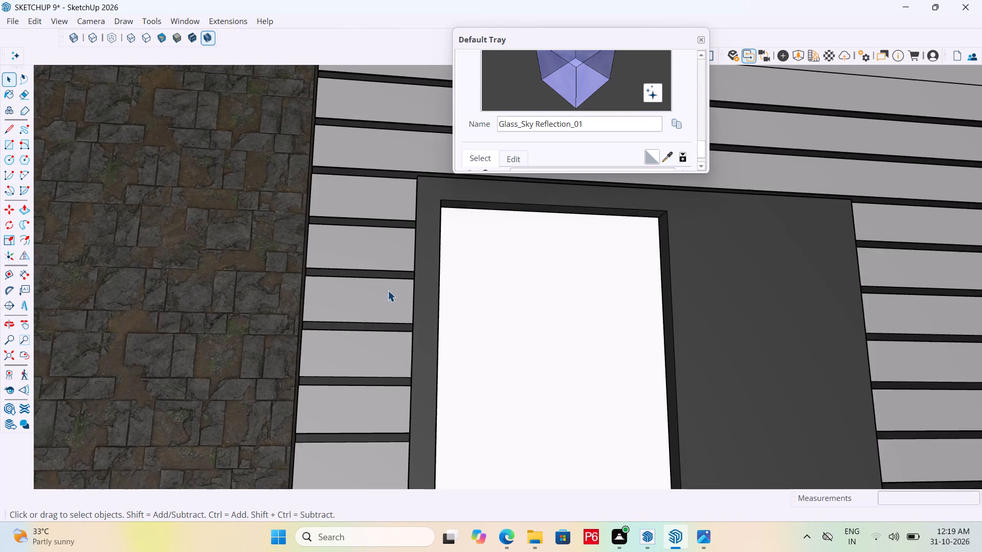
pyautogui.scroll(-6, 388, 290)
pyautogui.moveTo(352, 297); pyautogui.dragTo(277, 326, button='middle')
pyautogui.doubleClick(470, 289)
pyautogui.rightClick(470, 289)
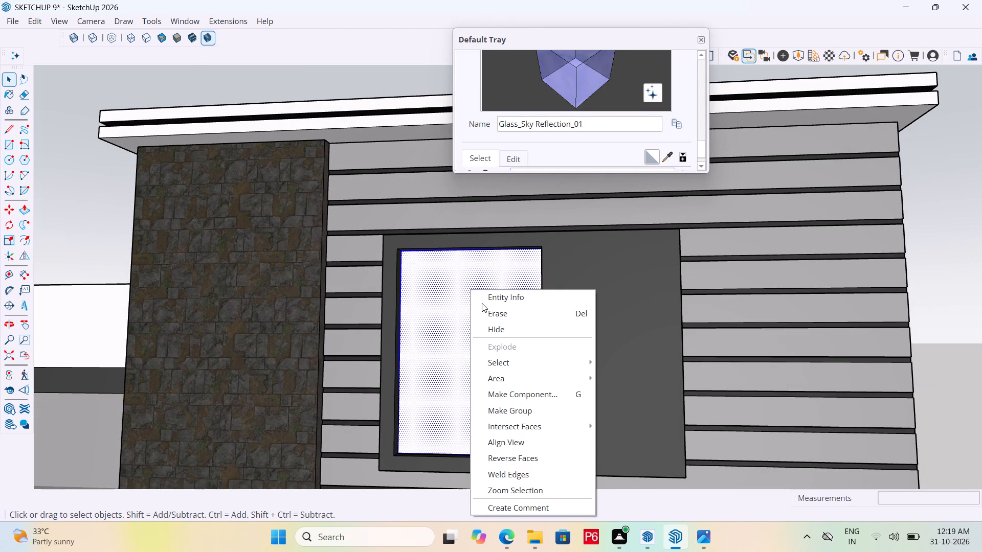
pyautogui.moveTo(518, 405); pyautogui.dragTo(517, 400)
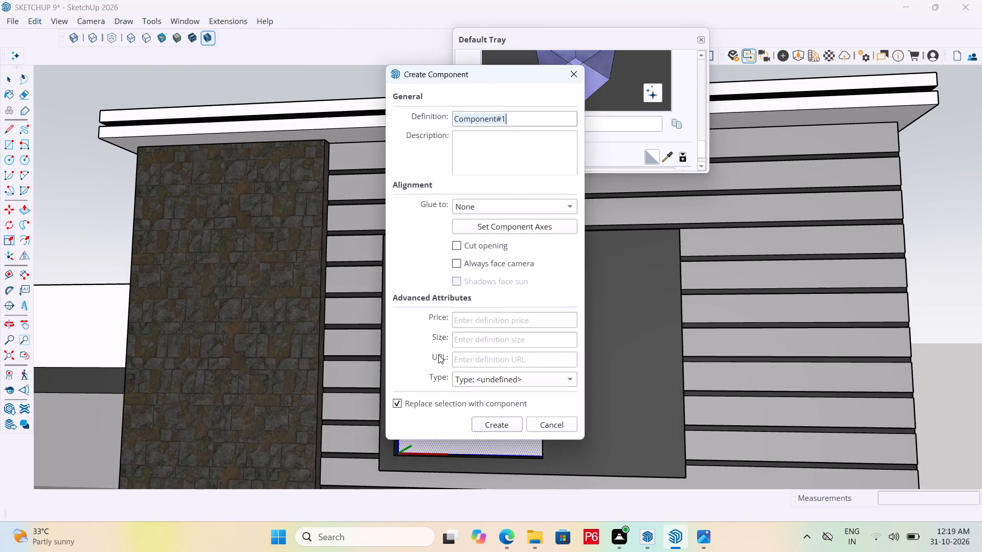
pyautogui.click(567, 76)
pyautogui.rightClick(447, 309)
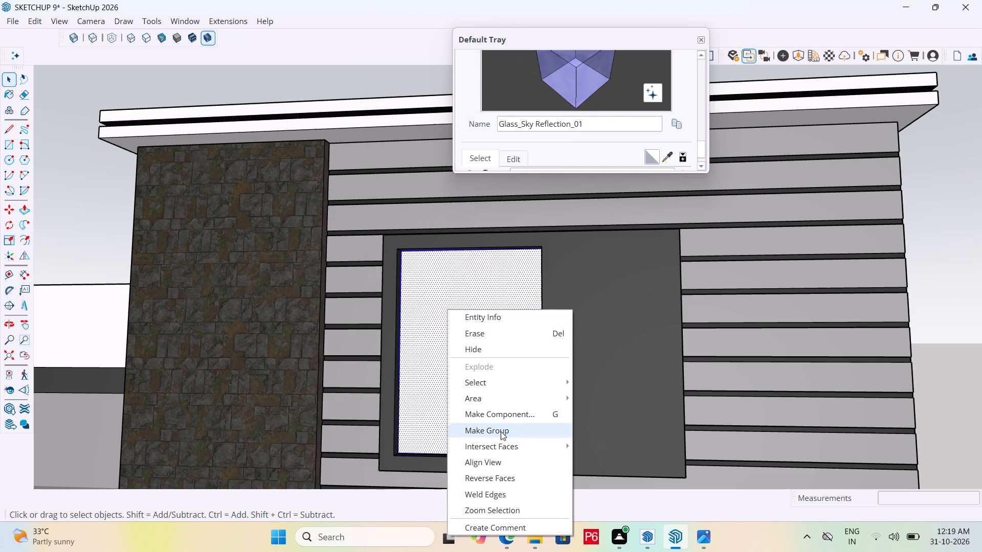
pyautogui.click(501, 434)
# Paint the face inside the top-floor window-pane group with Glass_Sky Reflection_01 and close the group.
pyautogui.click(473, 338)
pyautogui.doubleClick(457, 314)
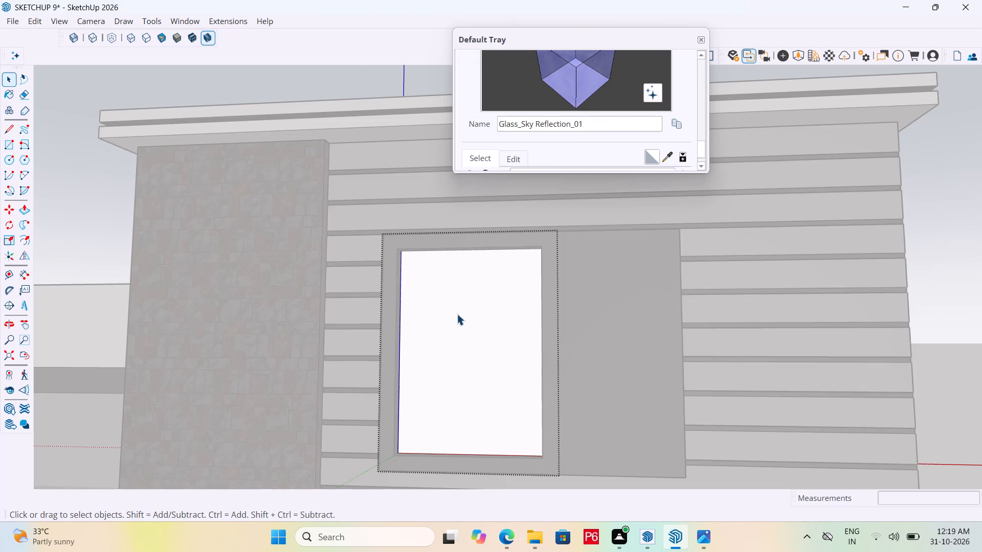
pyautogui.click(453, 303)
pyautogui.scroll(-3, 573, 123)
pyautogui.click(615, 146)
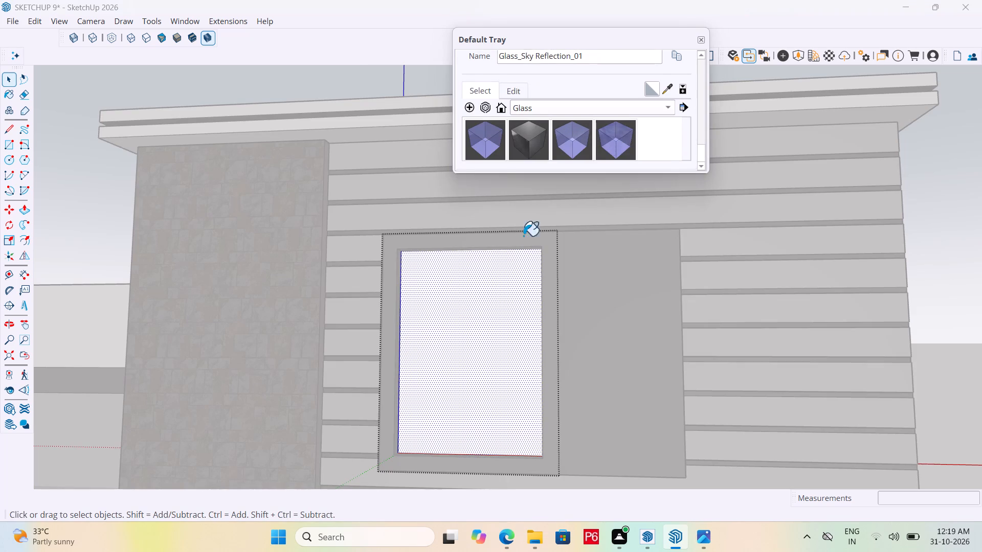
pyautogui.moveTo(464, 316); pyautogui.dragTo(462, 312)
pyautogui.scroll(-5, 405, 204)
pyautogui.scroll(-7, 372, 232)
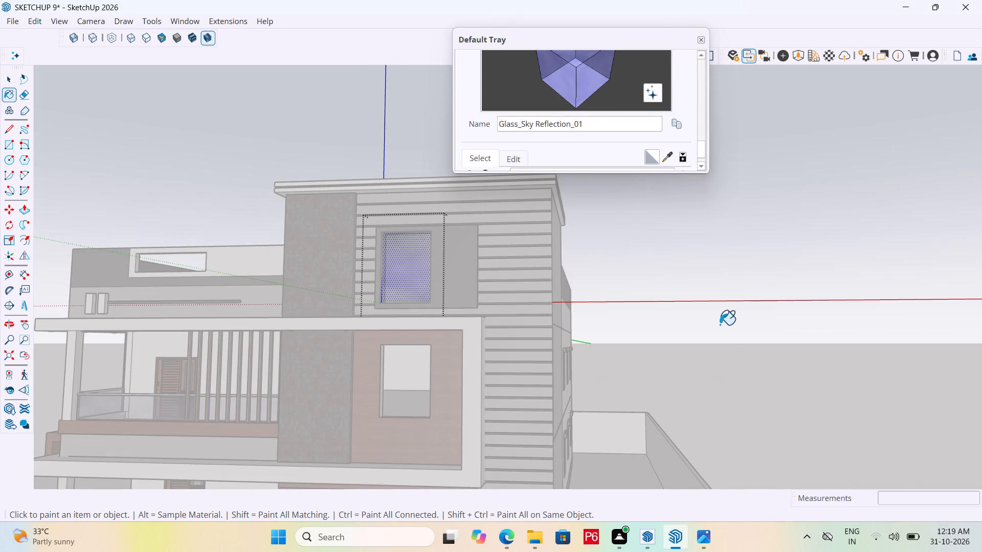
pyautogui.press('space')
pyautogui.click(717, 374)
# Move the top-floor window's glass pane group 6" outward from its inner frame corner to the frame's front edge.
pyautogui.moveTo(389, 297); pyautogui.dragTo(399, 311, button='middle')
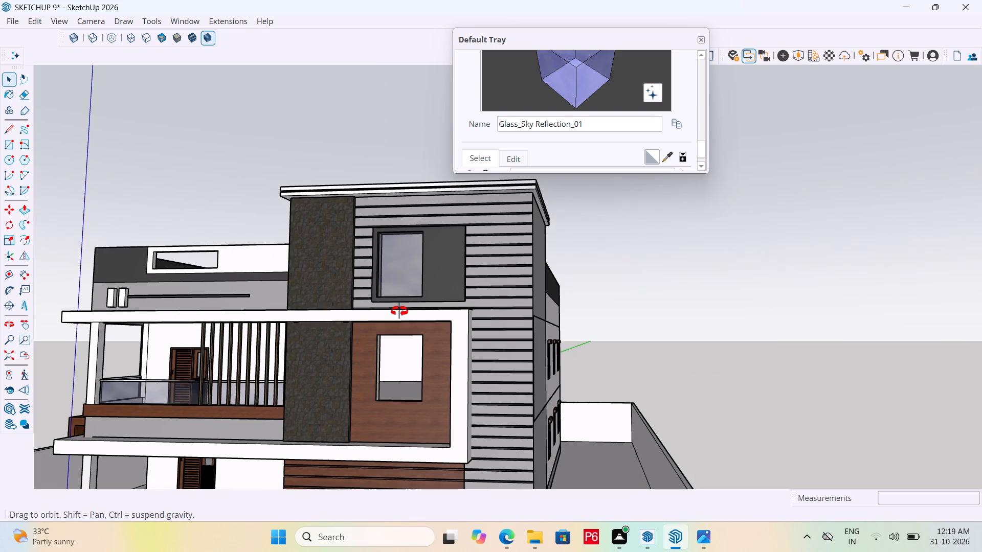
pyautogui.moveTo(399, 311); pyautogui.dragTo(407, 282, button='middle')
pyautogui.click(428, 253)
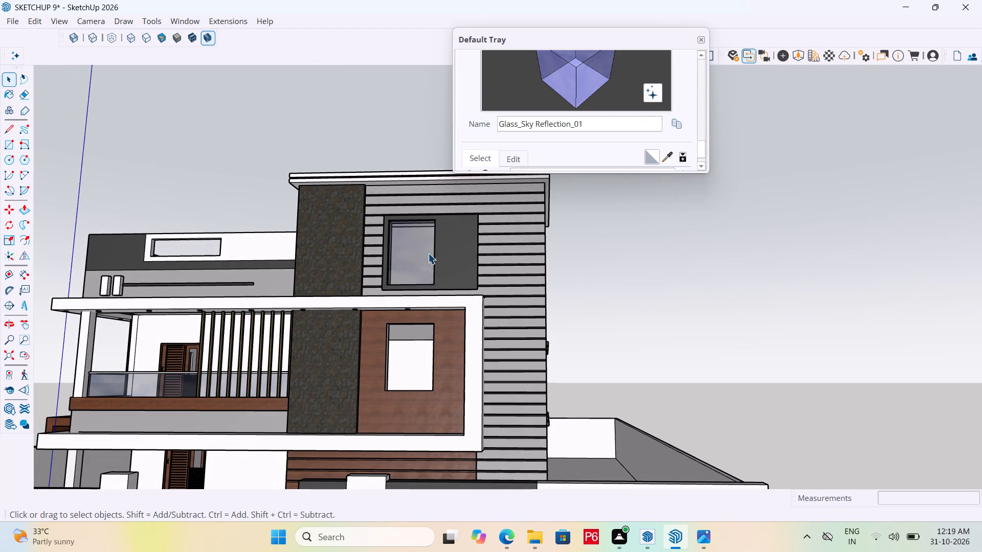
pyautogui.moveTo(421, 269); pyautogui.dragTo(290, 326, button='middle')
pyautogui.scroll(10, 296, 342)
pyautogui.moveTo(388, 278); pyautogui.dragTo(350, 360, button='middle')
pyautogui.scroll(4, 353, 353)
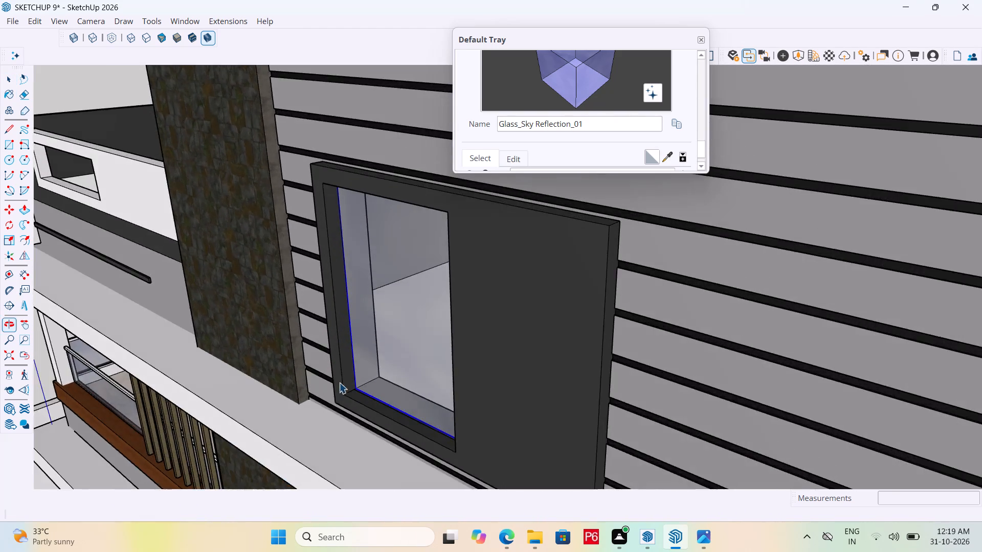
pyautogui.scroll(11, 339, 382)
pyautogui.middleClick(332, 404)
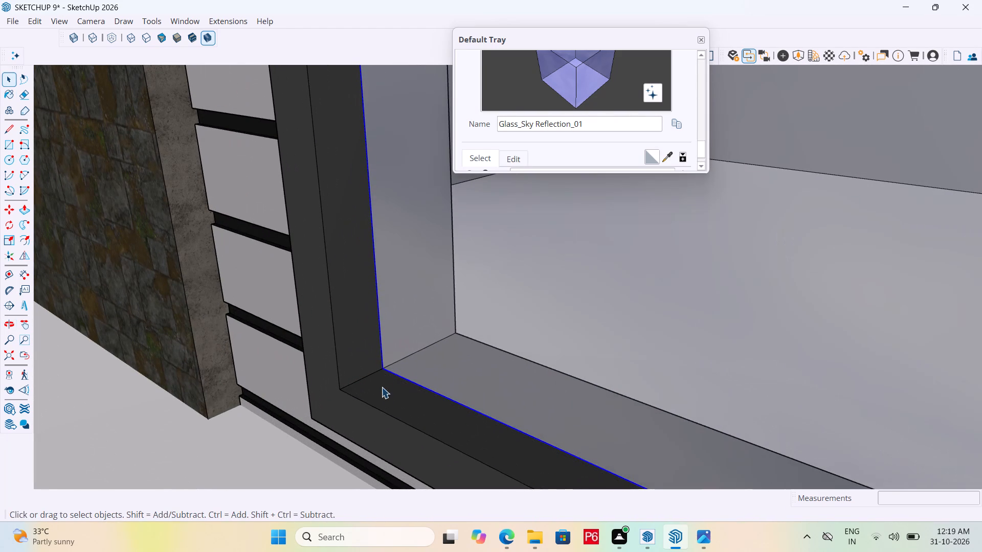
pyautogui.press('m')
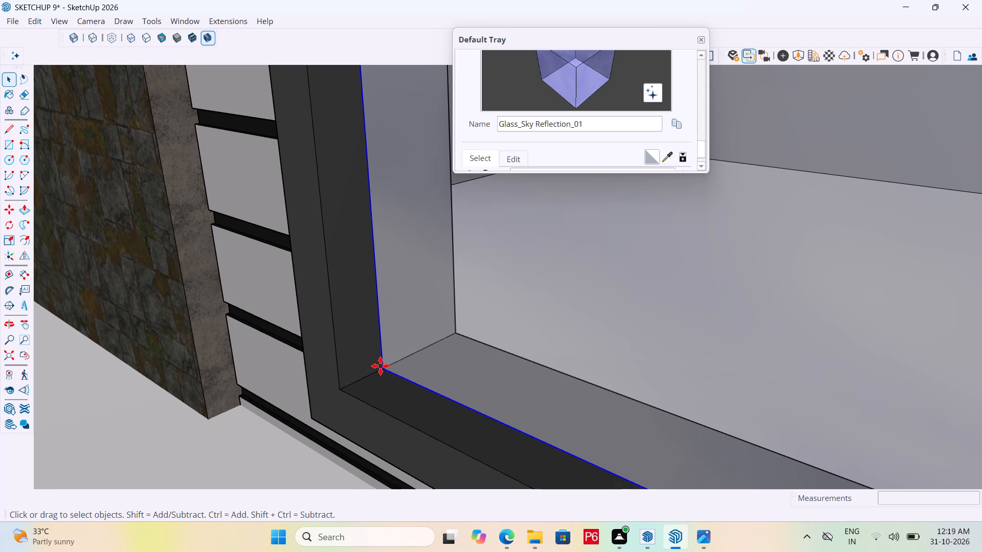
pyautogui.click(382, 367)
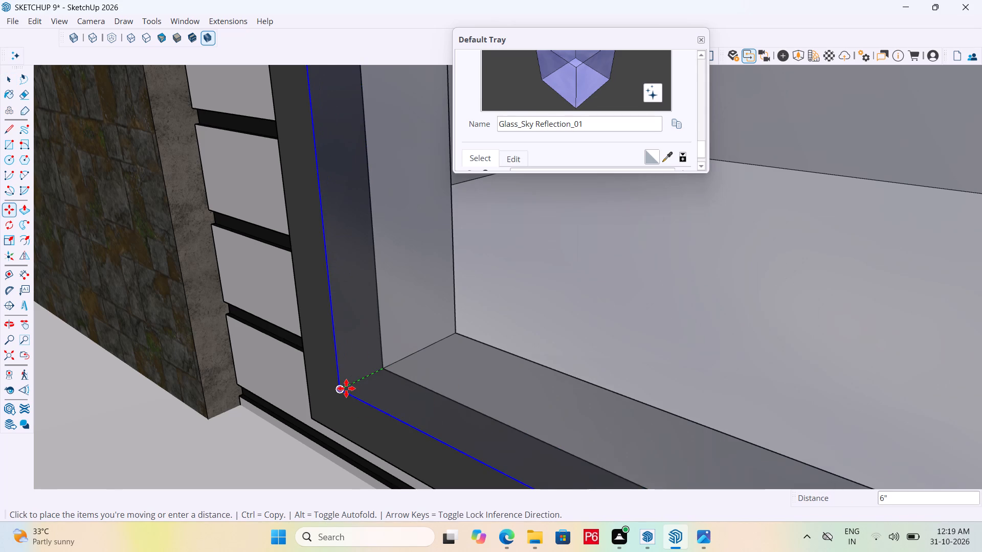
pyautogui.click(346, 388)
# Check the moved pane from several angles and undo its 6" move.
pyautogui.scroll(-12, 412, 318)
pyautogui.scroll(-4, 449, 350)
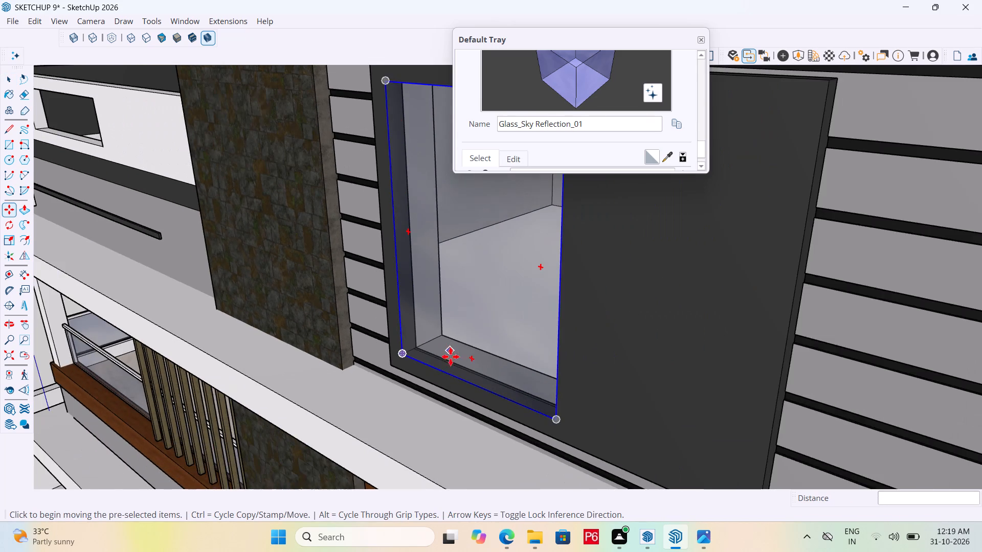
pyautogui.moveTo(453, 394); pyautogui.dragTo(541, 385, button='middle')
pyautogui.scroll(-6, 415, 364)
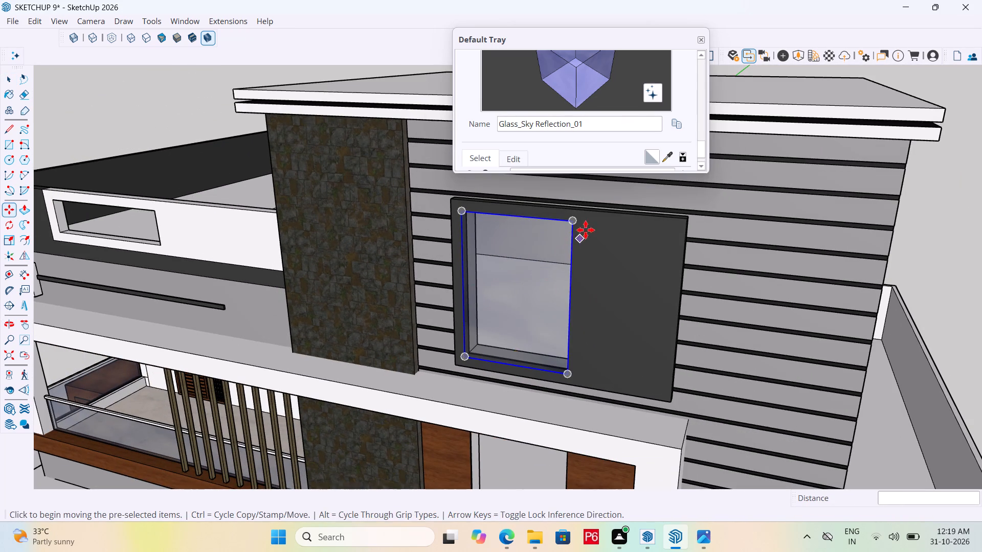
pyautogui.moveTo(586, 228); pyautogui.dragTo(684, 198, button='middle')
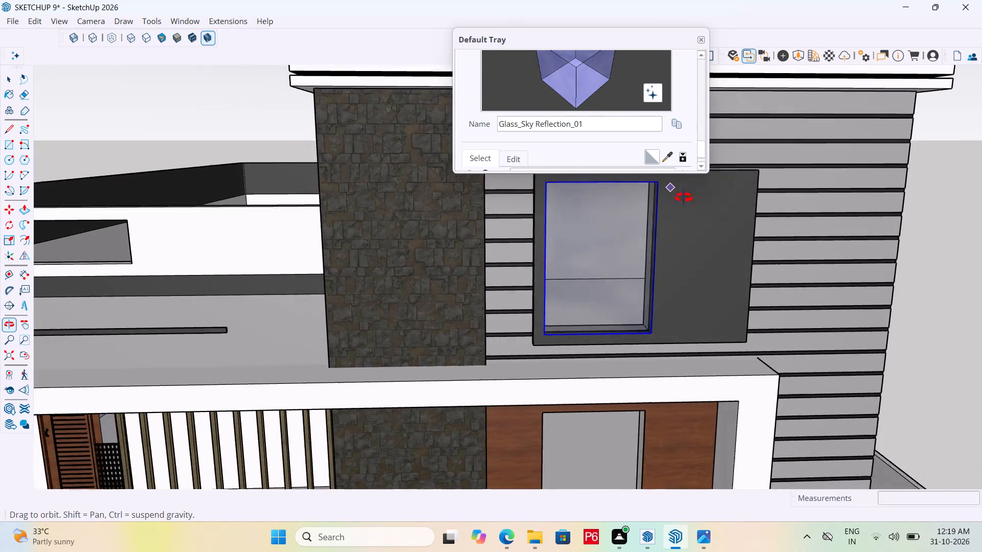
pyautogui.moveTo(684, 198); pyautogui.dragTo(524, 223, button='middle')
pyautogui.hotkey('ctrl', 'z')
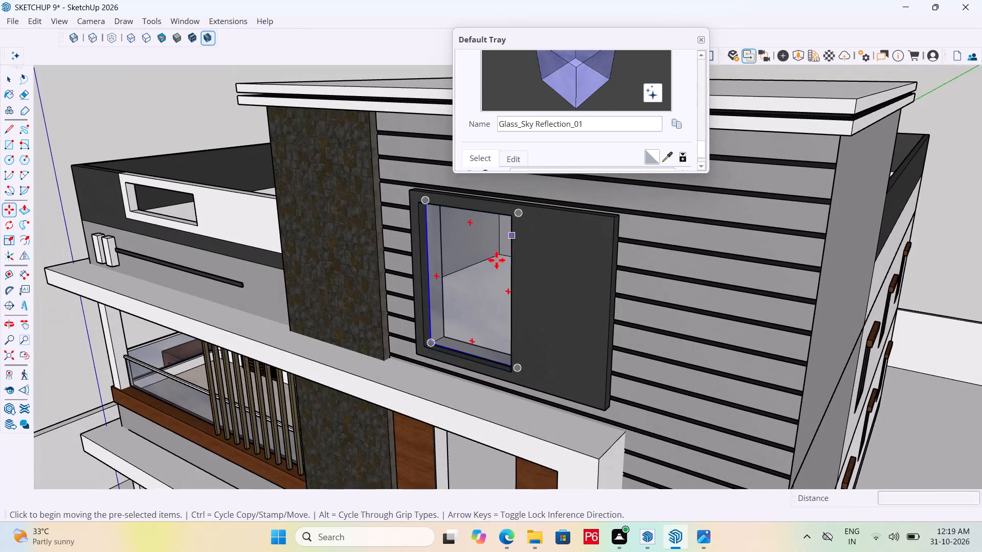
# Copy the top-floor glass pane down about 10' 11 5/8" to the outer lower corner of the wood-clad first-floor window opening.
pyautogui.scroll(12, 428, 374)
pyautogui.click(405, 313)
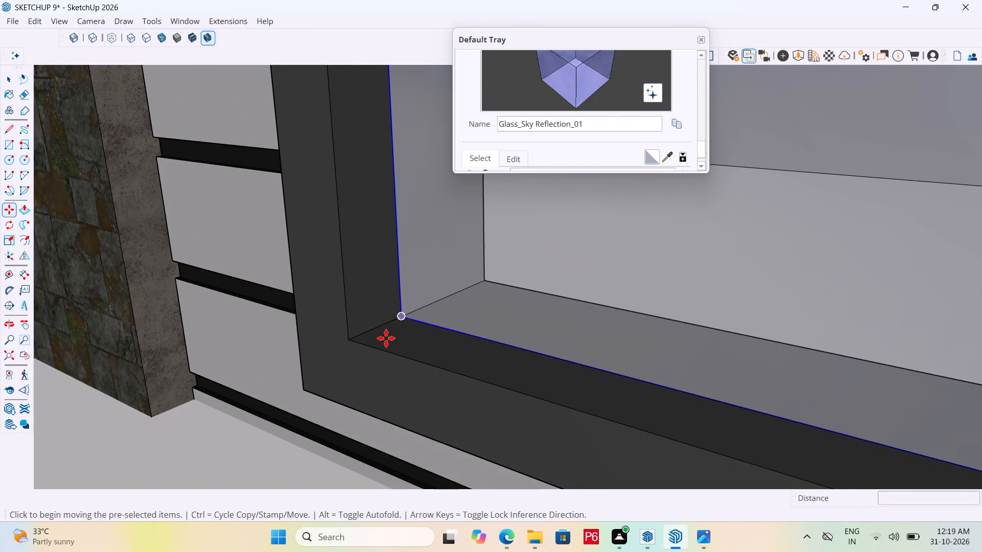
pyautogui.scroll(-7, 464, 264)
pyautogui.scroll(-5, 490, 213)
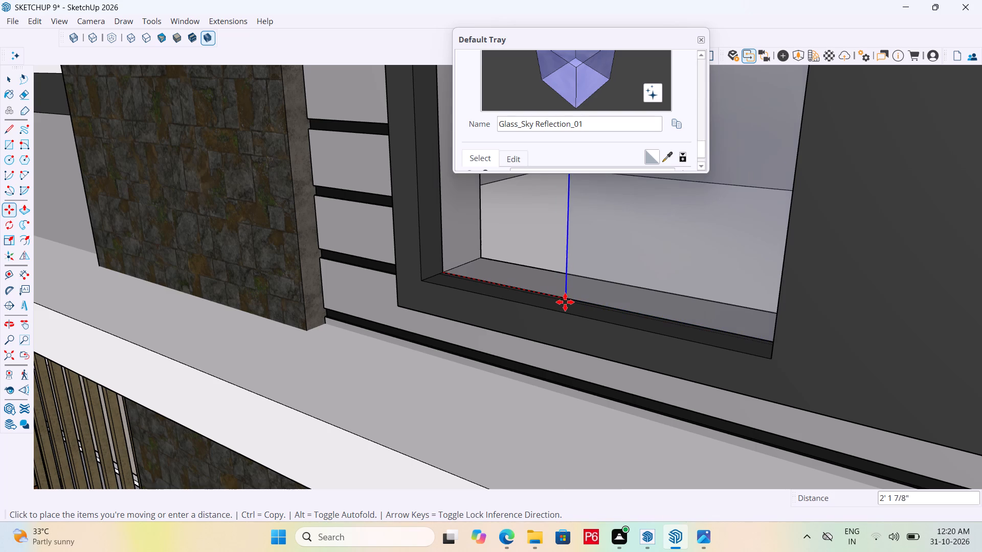
pyautogui.scroll(-7, 492, 258)
pyautogui.scroll(-9, 457, 230)
pyautogui.scroll(5, 471, 372)
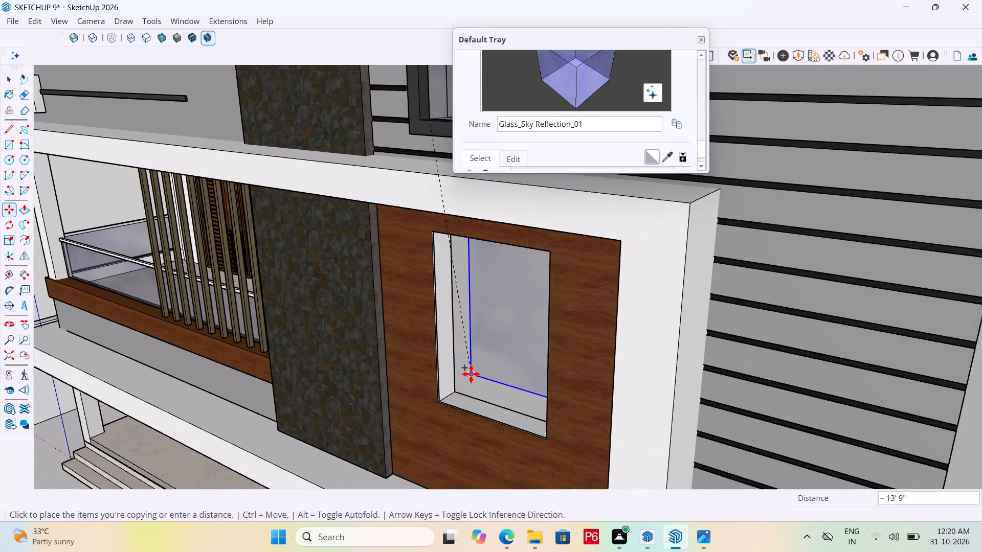
pyautogui.scroll(13, 471, 374)
pyautogui.scroll(-6, 367, 379)
pyautogui.scroll(3, 383, 418)
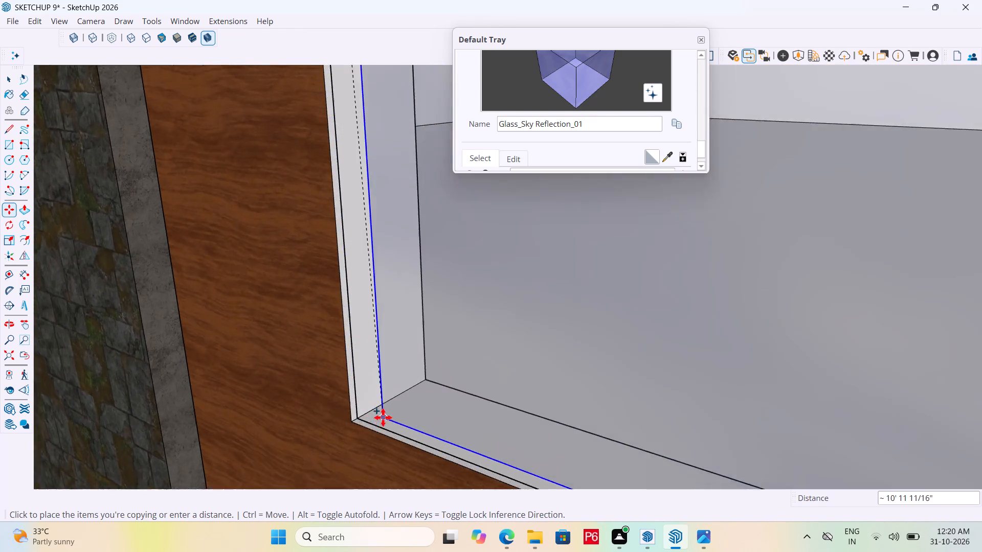
pyautogui.scroll(9, 383, 418)
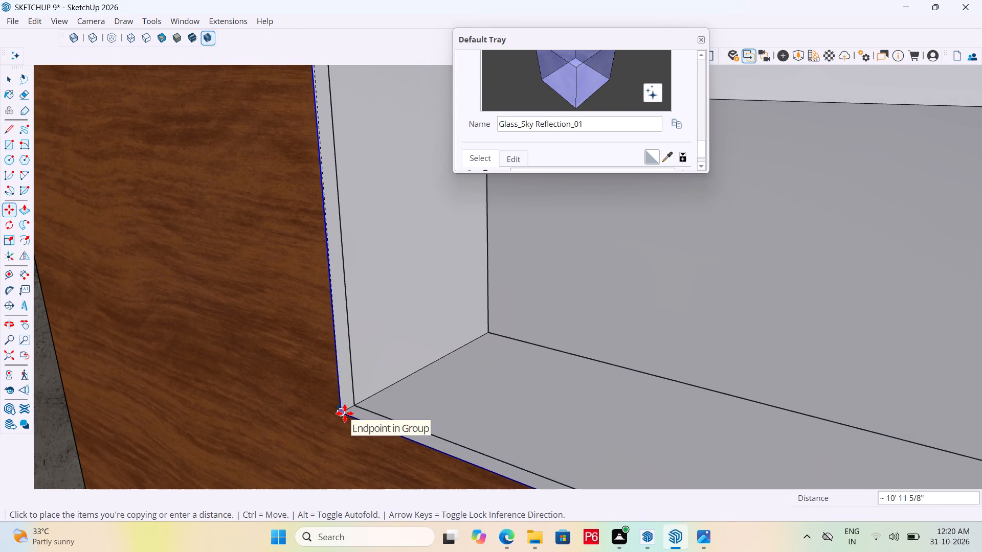
pyautogui.click(345, 413)
# Save the model with the copied first-floor window pane and clear the selection.
pyautogui.scroll(-13, 353, 337)
pyautogui.keyDown('ctrl'); pyautogui.scroll(-5, 376, 333); pyautogui.keyUp('ctrl')
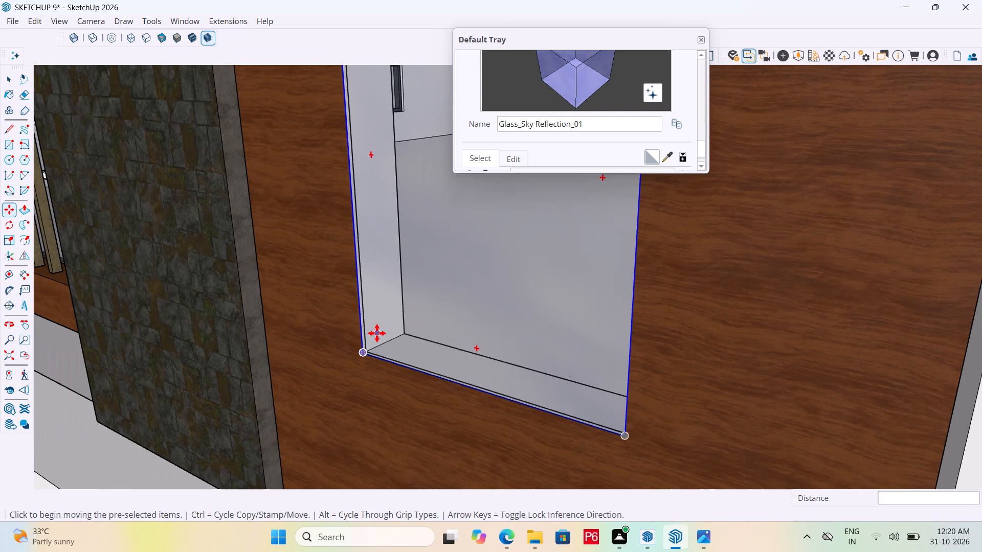
pyautogui.hotkey('ctrl', 's')
pyautogui.hotkey('ctrl', 's')
pyautogui.hotkey('ctrl', 's')
pyautogui.hotkey('ctrl', 's')
pyautogui.hotkey('ctrl', 's')
pyautogui.scroll(-6, 517, 324)
pyautogui.press('space')
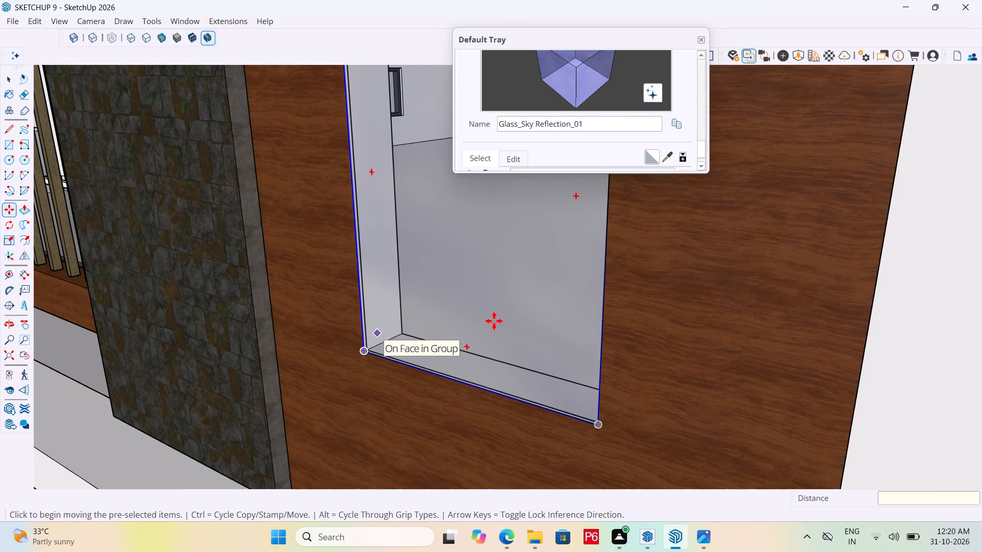
pyautogui.press('space')
pyautogui.scroll(-5, 505, 323)
pyautogui.press('space')
pyautogui.scroll(-12, 467, 328)
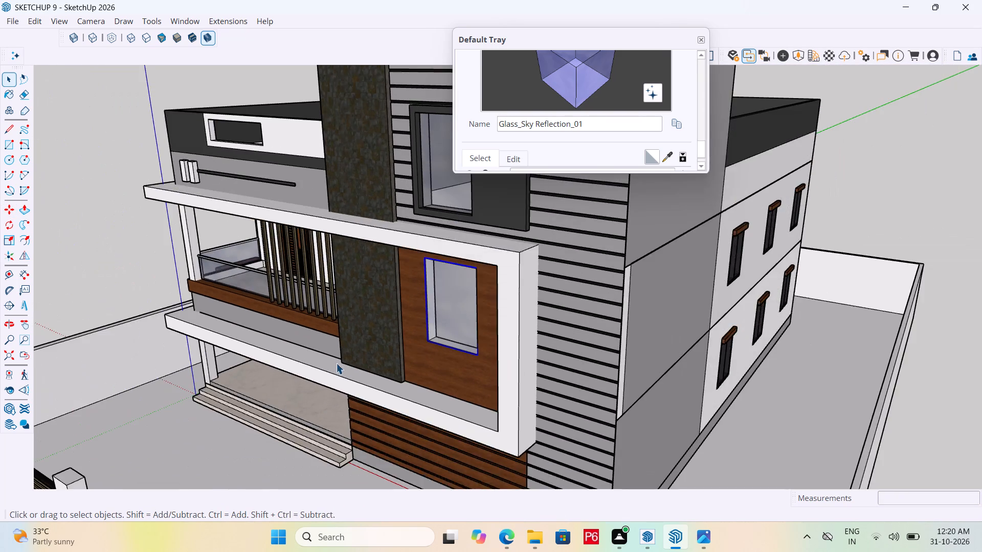
pyautogui.scroll(-6, 336, 363)
pyautogui.moveTo(314, 372); pyautogui.dragTo(546, 346, button='middle')
pyautogui.press('space')
pyautogui.click(739, 302)
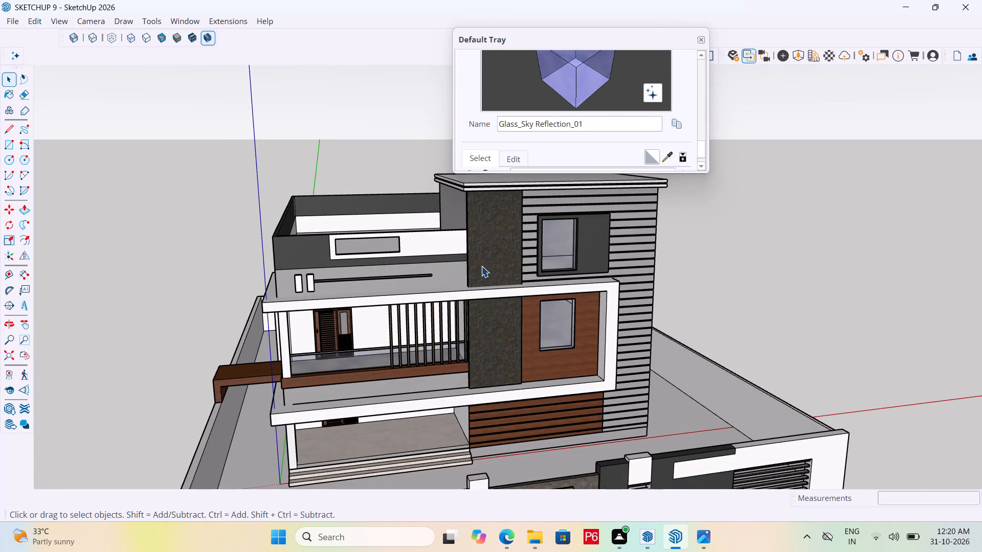
# Check both front window panes against the whole facade and save the model again.
pyautogui.scroll(-5, 415, 267)
pyautogui.moveTo(487, 338); pyautogui.dragTo(496, 313, button='middle')
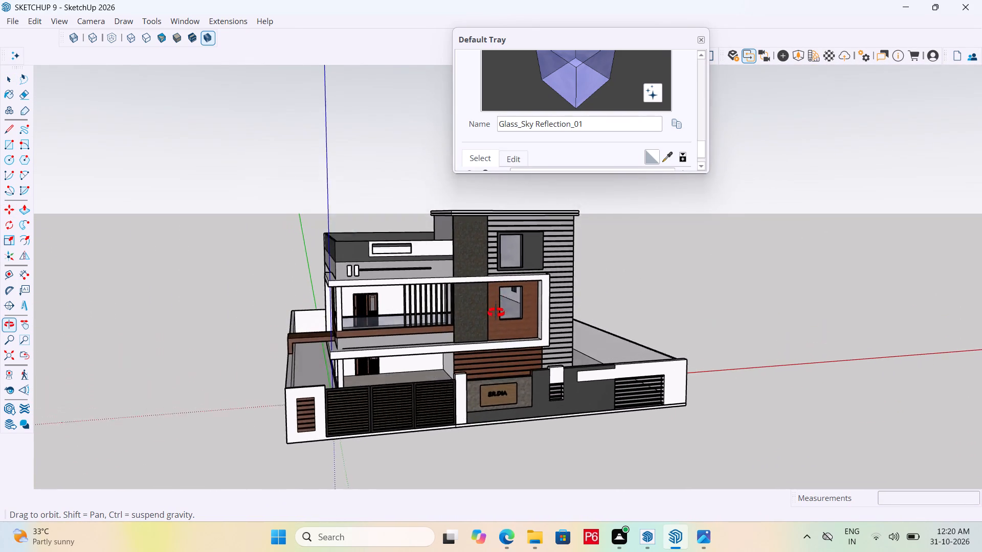
pyautogui.moveTo(496, 313); pyautogui.dragTo(522, 323, button='middle')
pyautogui.scroll(5, 492, 315)
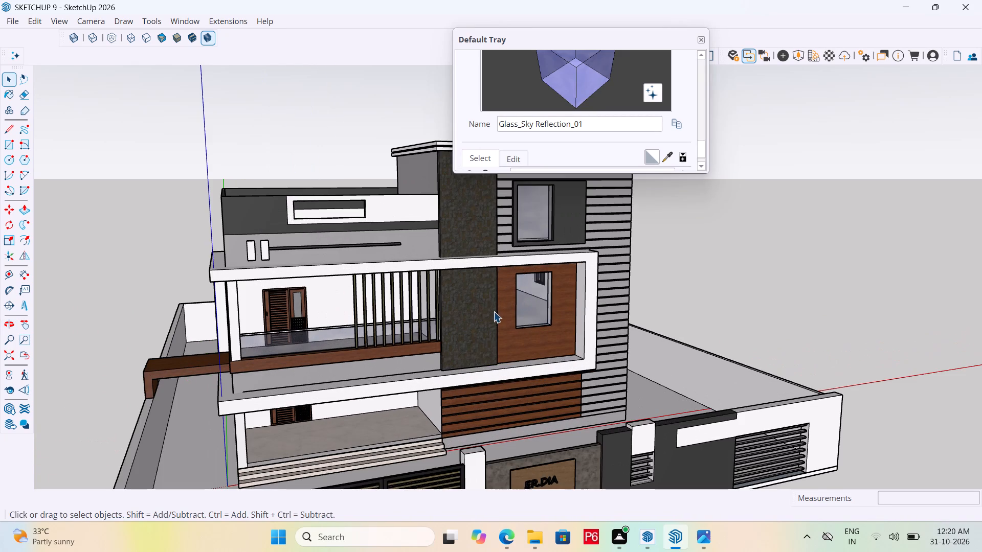
pyautogui.scroll(-5, 457, 381)
pyautogui.hotkey('ctrl', 's')
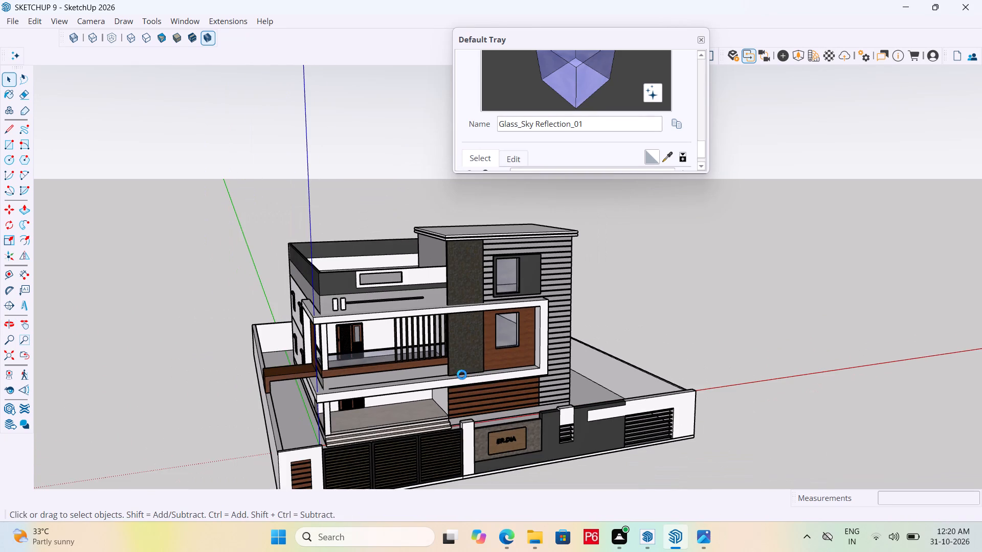
pyautogui.hotkey('ctrl', 's')
pyautogui.hotkey('ctrl', 's')
pyautogui.hotkey('ctrl', 's')
pyautogui.hotkey('ctrl', 's')
pyautogui.hotkey('ctrl', 's')
pyautogui.hotkey('ctrl', 's')
# Bring the whole front elevation into view and close the Default Tray.
pyautogui.scroll(-12, 519, 341)
pyautogui.scroll(2, 499, 364)
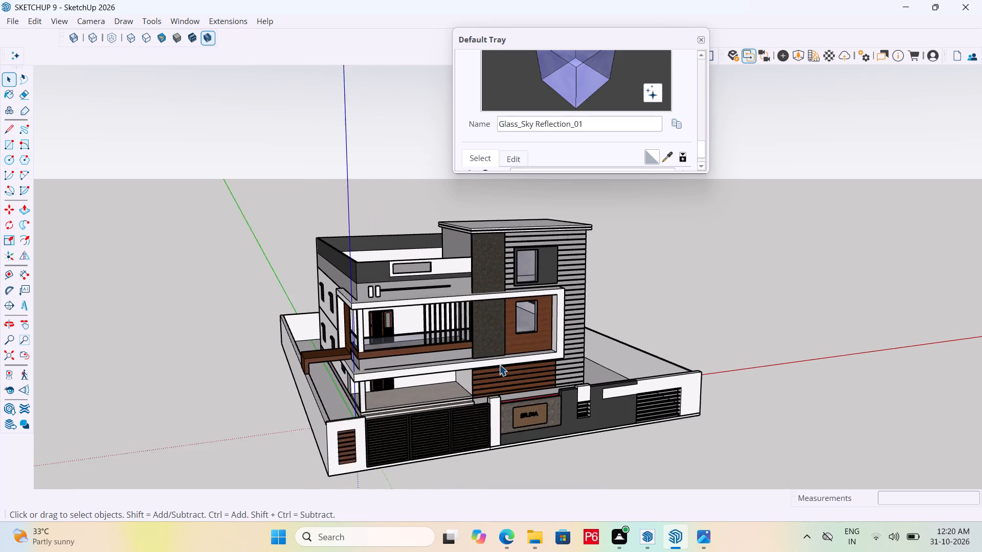
pyautogui.scroll(2, 499, 364)
pyautogui.moveTo(553, 440); pyautogui.dragTo(394, 418, button='middle')
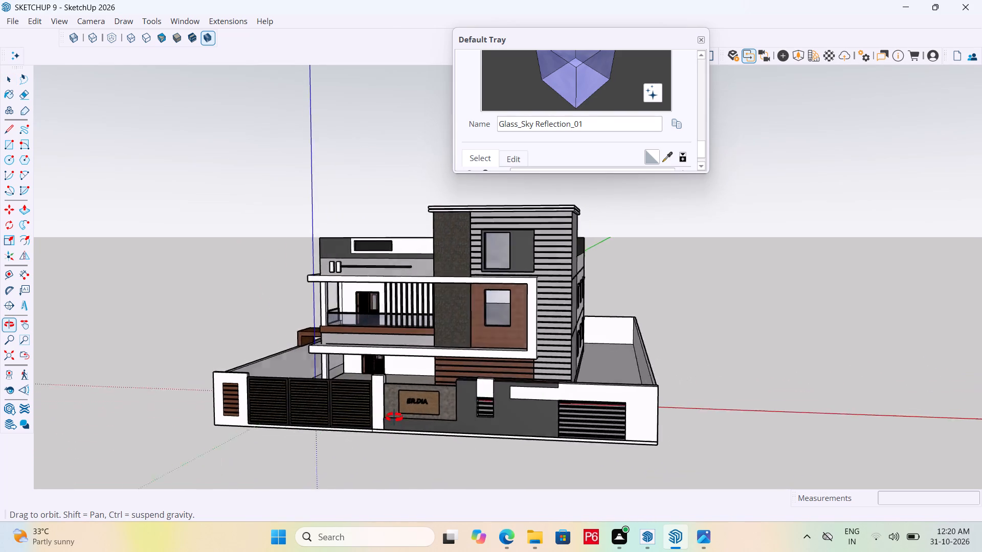
pyautogui.moveTo(394, 418); pyautogui.dragTo(444, 424, button='middle')
pyautogui.scroll(5, 444, 424)
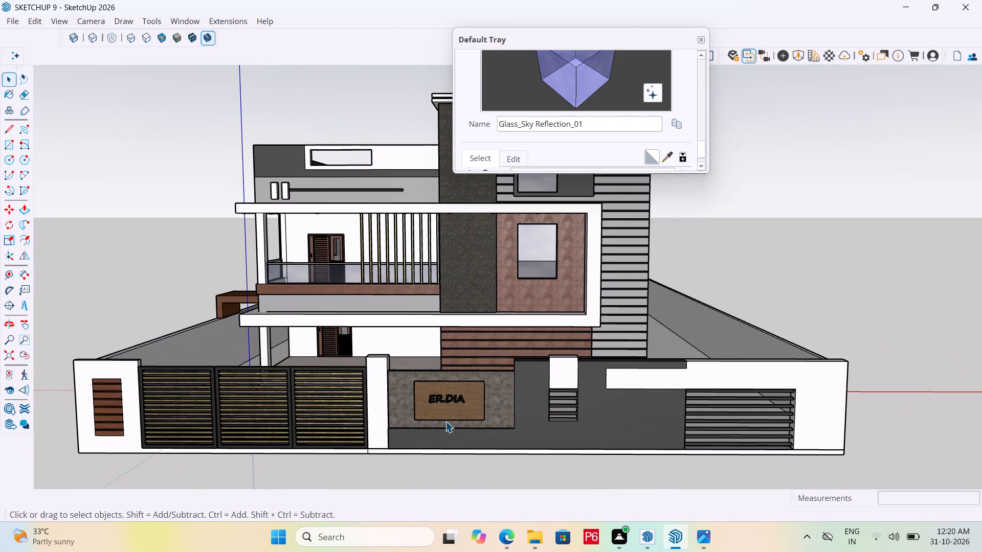
pyautogui.click(699, 38)
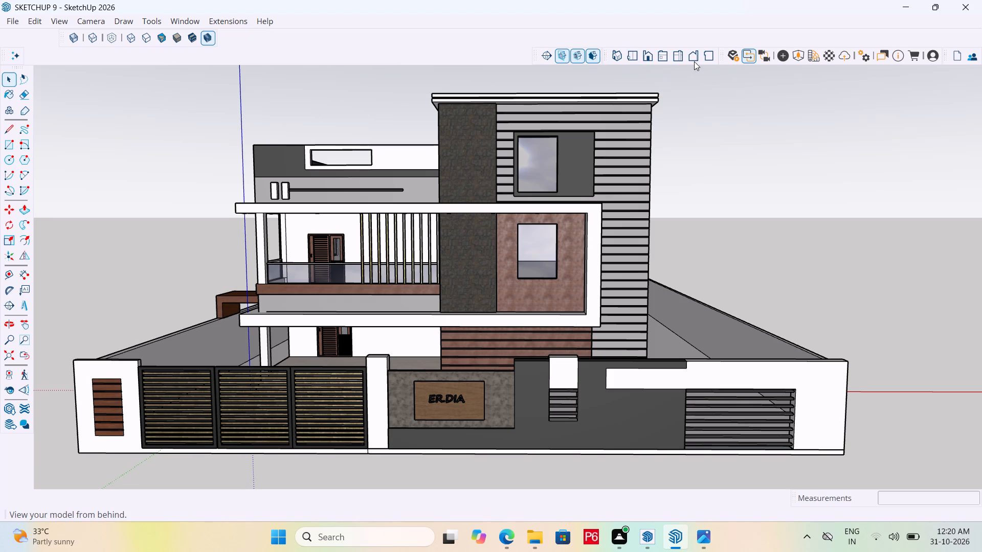
# Open the front compound-wall group for editing at the white wall between the wood-slat panel and the gate.
pyautogui.scroll(-13, 302, 204)
pyautogui.moveTo(354, 231); pyautogui.dragTo(307, 298, button='middle')
pyautogui.scroll(1, 307, 298)
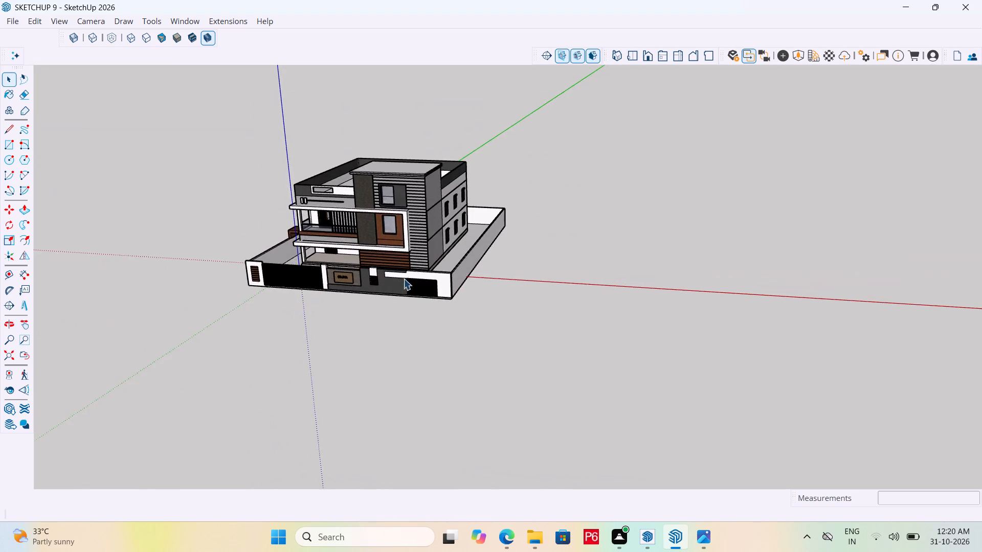
pyautogui.scroll(6, 409, 279)
pyautogui.middleClick(409, 279)
pyautogui.scroll(1, 192, 286)
pyautogui.moveTo(192, 286); pyautogui.dragTo(358, 296, button='middle')
pyautogui.scroll(1, 358, 296)
pyautogui.scroll(-5, 421, 163)
pyautogui.scroll(5, 306, 316)
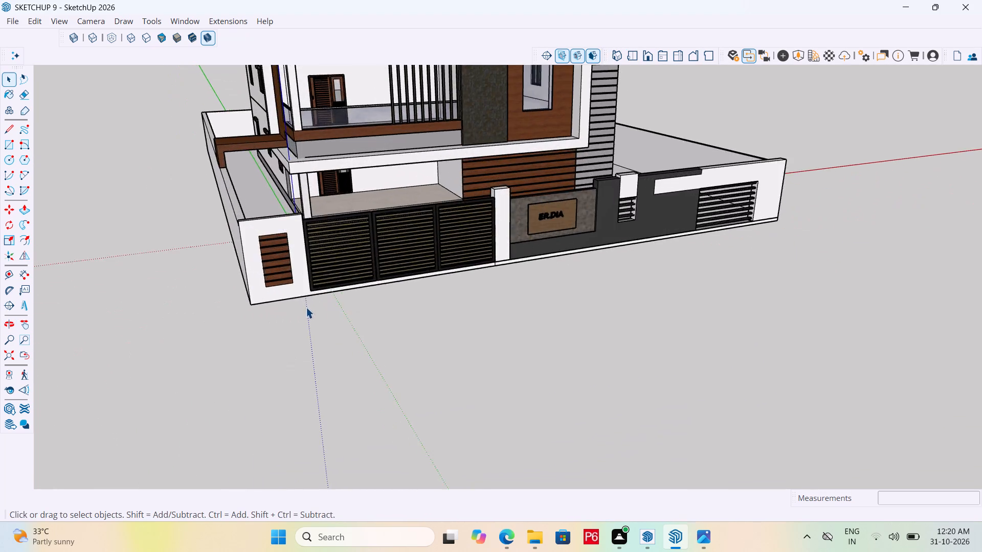
pyautogui.scroll(14, 306, 307)
pyautogui.click(302, 279)
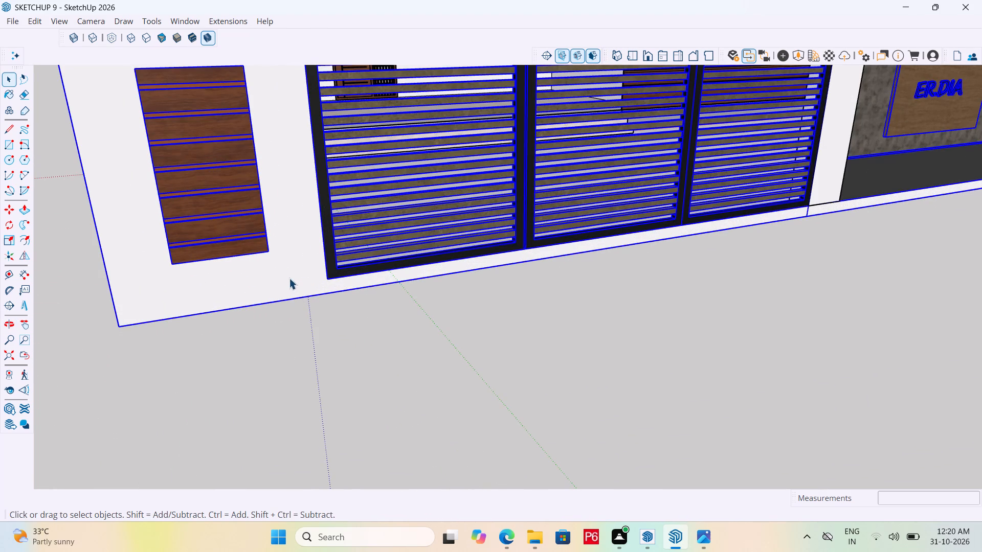
pyautogui.doubleClick(286, 277)
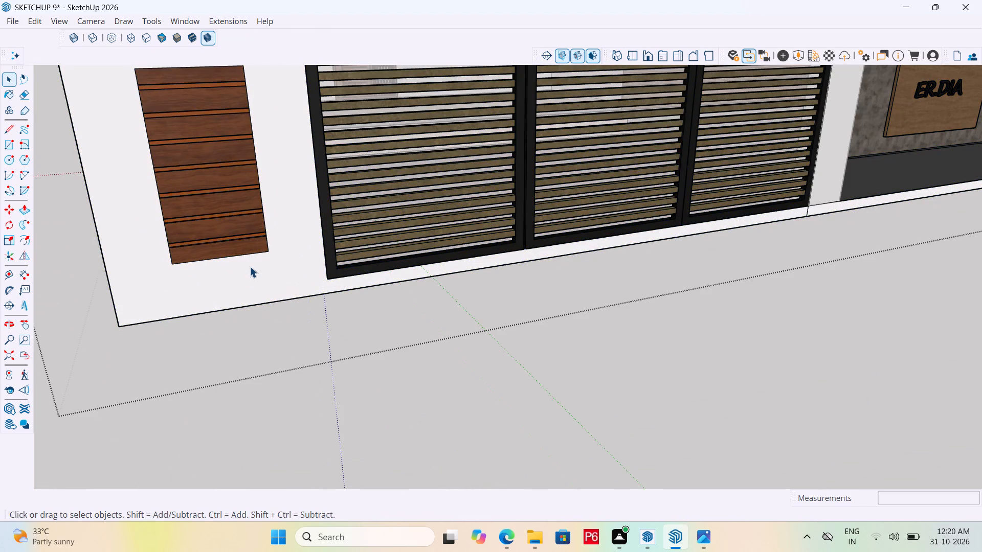
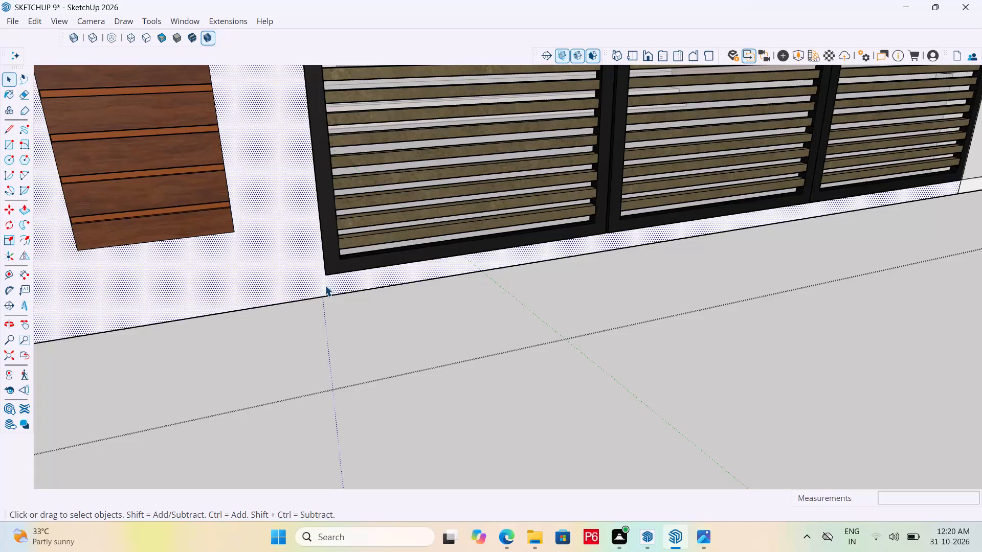
# Extrude the underside of the compound-wall base downward by 1' and save the model.
pyautogui.scroll(-9, 325, 285)
pyautogui.moveTo(279, 338); pyautogui.dragTo(264, 222, button='middle')
pyautogui.scroll(-5, 237, 295)
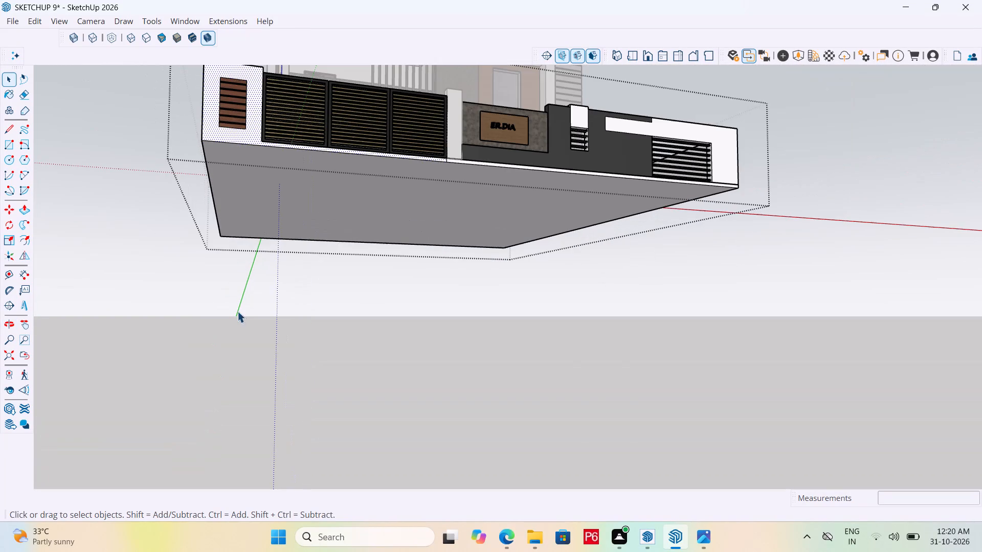
pyautogui.click(398, 178)
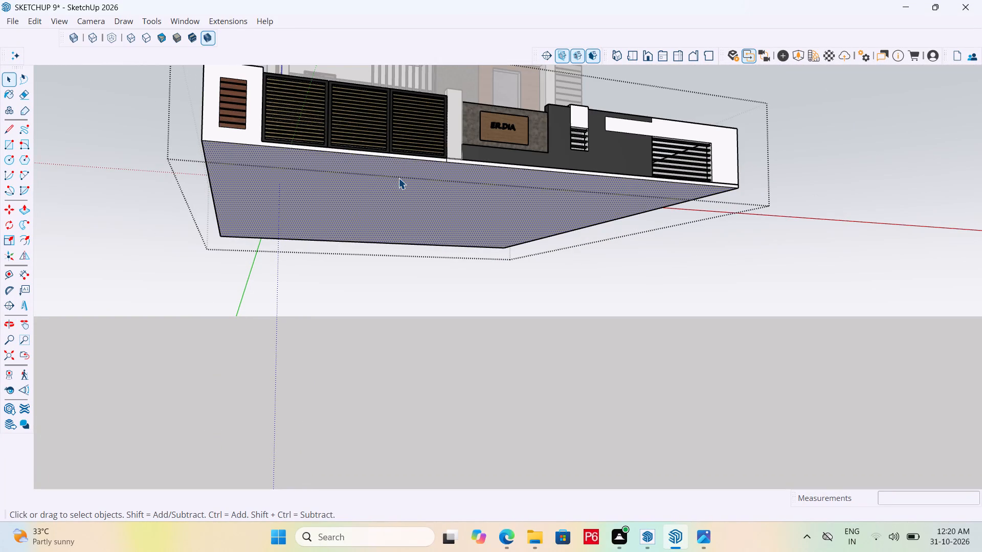
pyautogui.press('p')
pyautogui.click(398, 178)
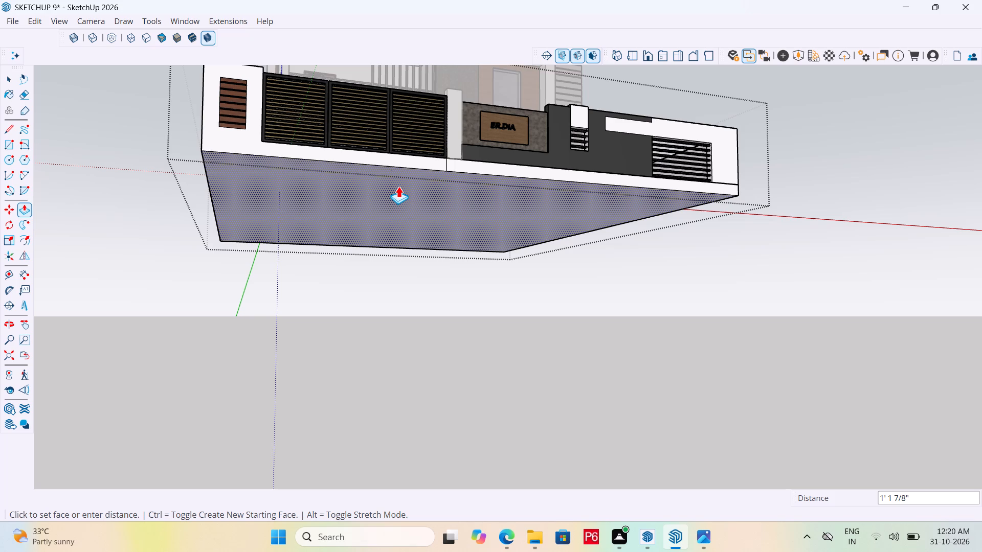
pyautogui.write("1'")
pyautogui.press('Return')
pyautogui.moveTo(405, 175); pyautogui.dragTo(406, 236, button='middle')
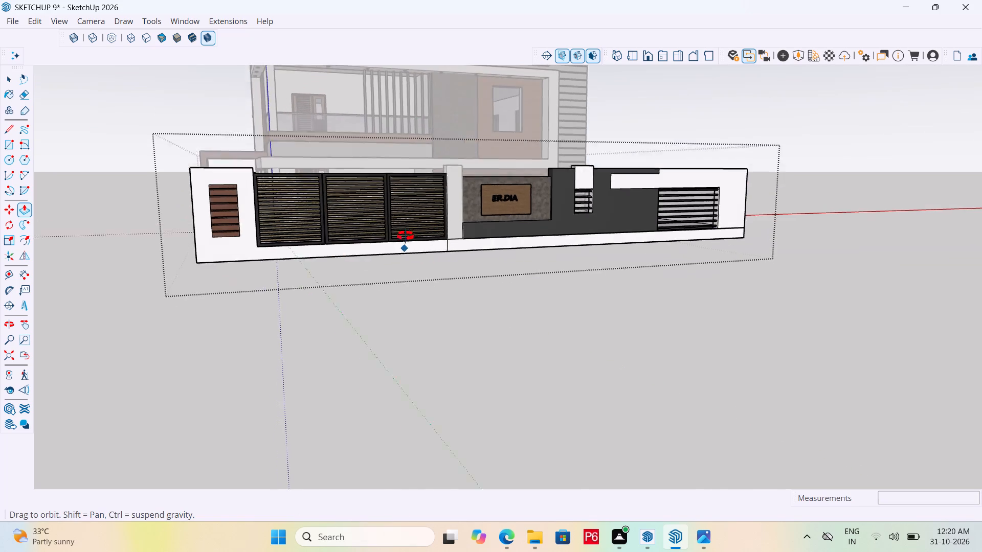
pyautogui.moveTo(406, 236); pyautogui.dragTo(403, 244, button='middle')
pyautogui.hotkey('ctrl', 's')
pyautogui.hotkey('ctrl', 's')
pyautogui.hotkey('ctrl', 's')
pyautogui.press('space')
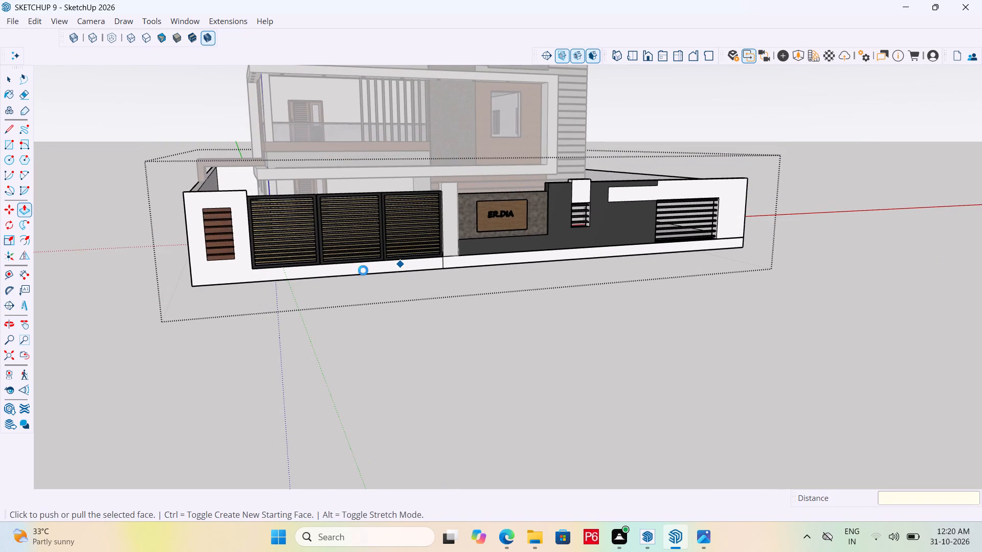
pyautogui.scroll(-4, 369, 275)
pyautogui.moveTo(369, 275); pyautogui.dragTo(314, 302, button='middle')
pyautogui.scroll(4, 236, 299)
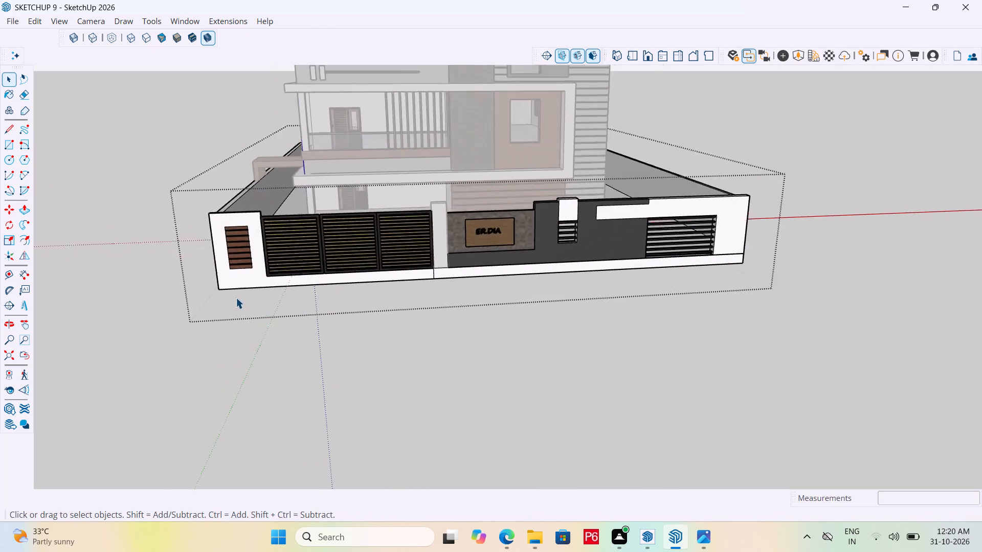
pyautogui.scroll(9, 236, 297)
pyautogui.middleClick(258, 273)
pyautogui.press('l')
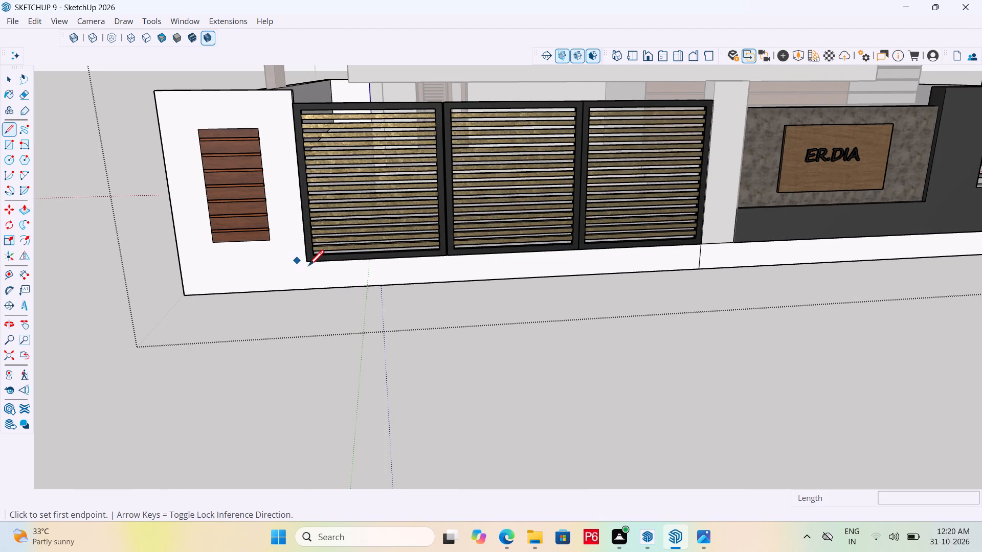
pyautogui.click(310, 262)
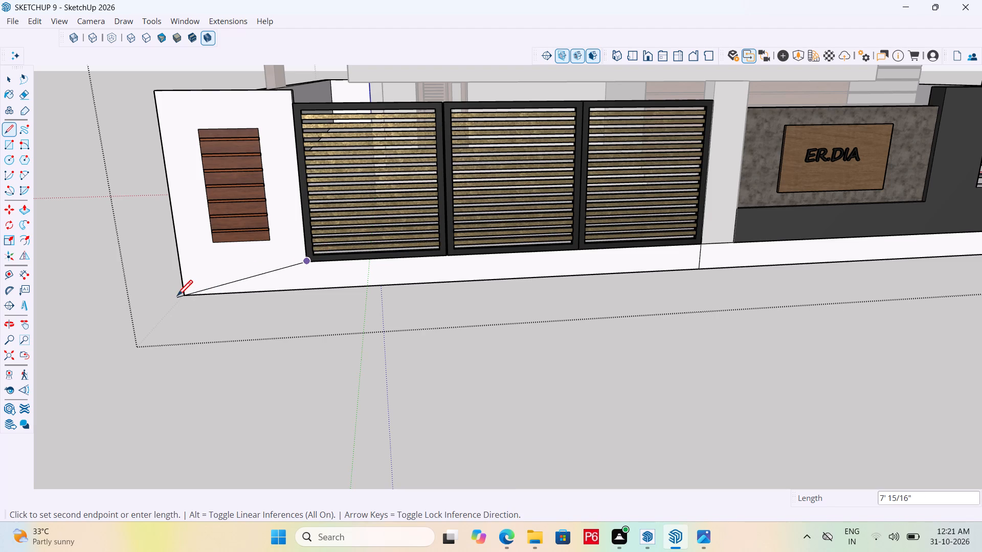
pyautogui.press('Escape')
# Draw a rectangle about 6' 2" by 1' 6" on the wall base beneath the wood-slat panel and group it.
pyautogui.press('r')
pyautogui.click(306, 263)
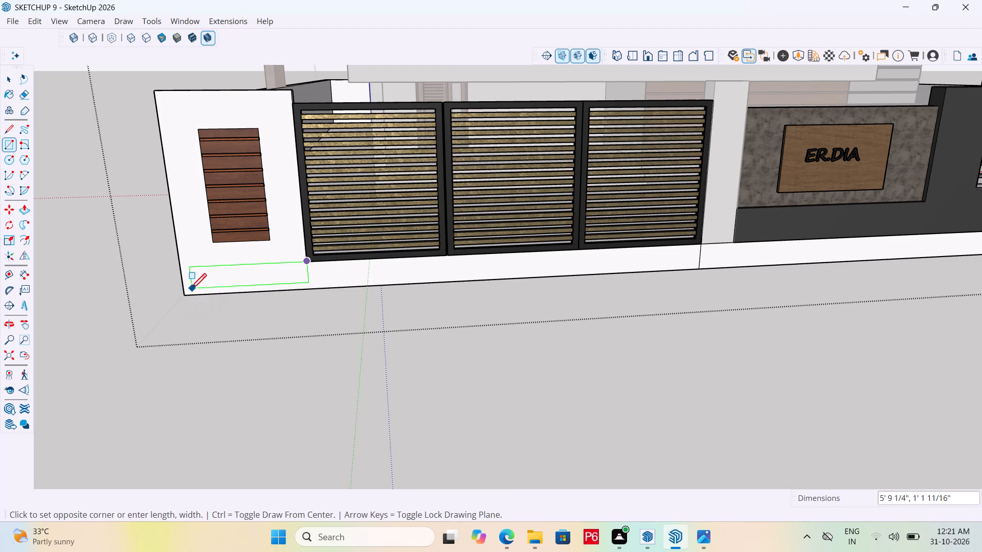
pyautogui.scroll(6, 186, 293)
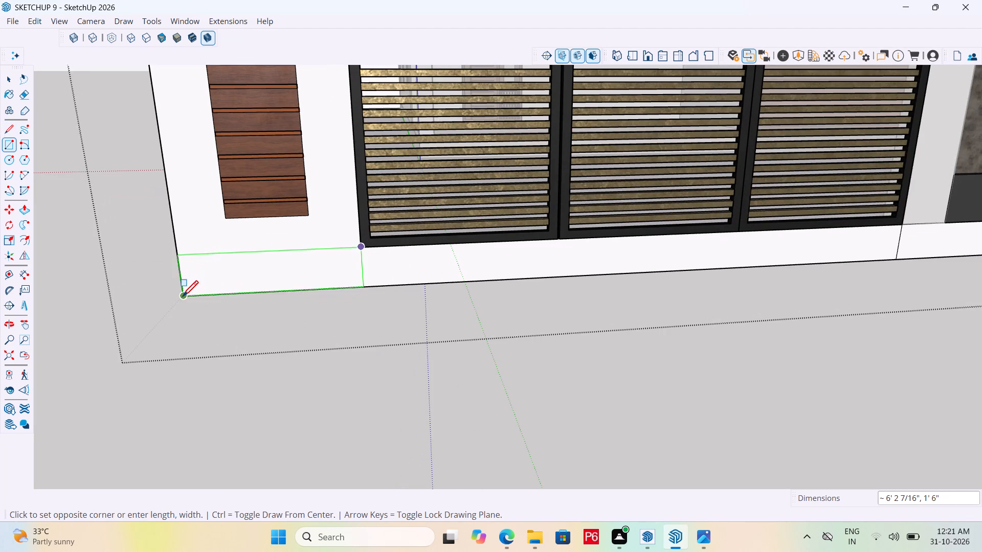
pyautogui.click(183, 298)
pyautogui.press('space')
pyautogui.click(256, 268)
pyautogui.doubleClick(256, 268)
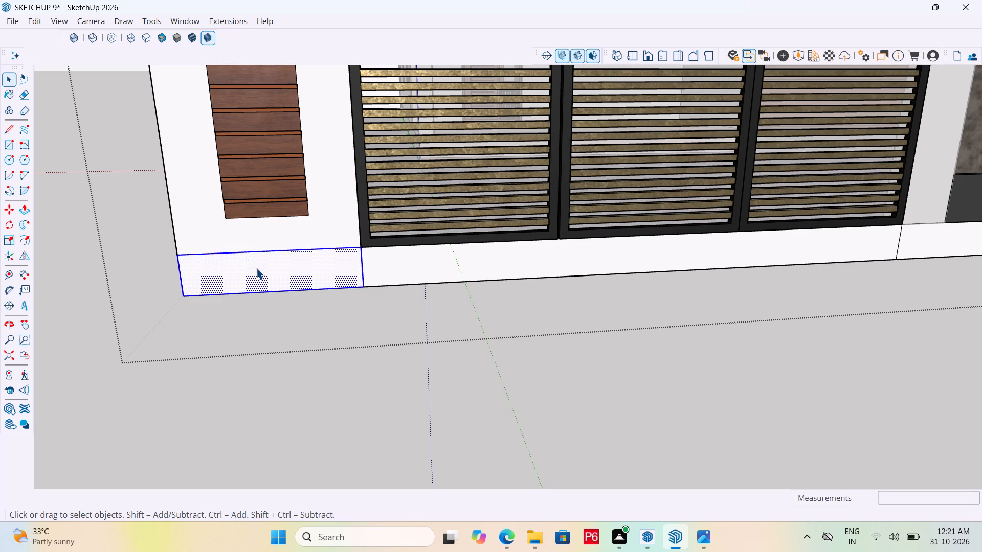
pyautogui.rightClick(256, 268)
pyautogui.click(318, 389)
# Draw a rectangle about 45' 11" by 1' 6" on the wall base, from the gate's edge at the pillar to the wall's far end.
pyautogui.scroll(-4, 216, 332)
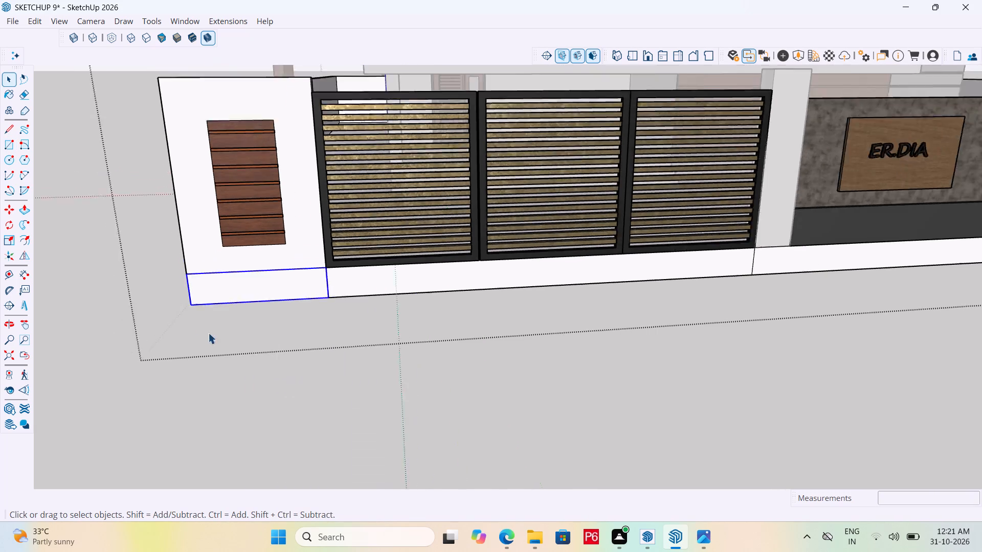
pyautogui.scroll(-2, 208, 333)
pyautogui.scroll(-12, 146, 293)
pyautogui.scroll(2, 699, 309)
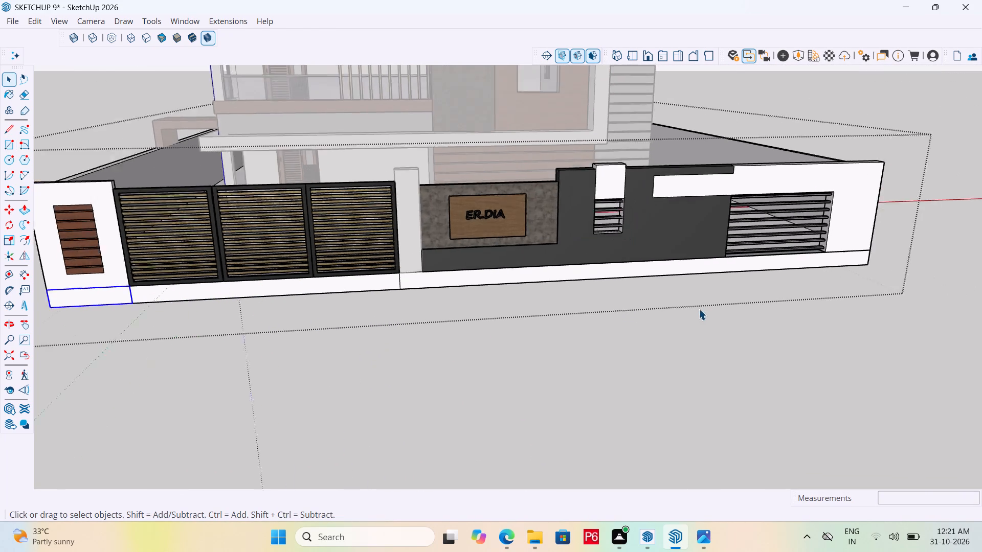
pyautogui.scroll(2, 699, 309)
pyautogui.press('space')
pyautogui.press('r')
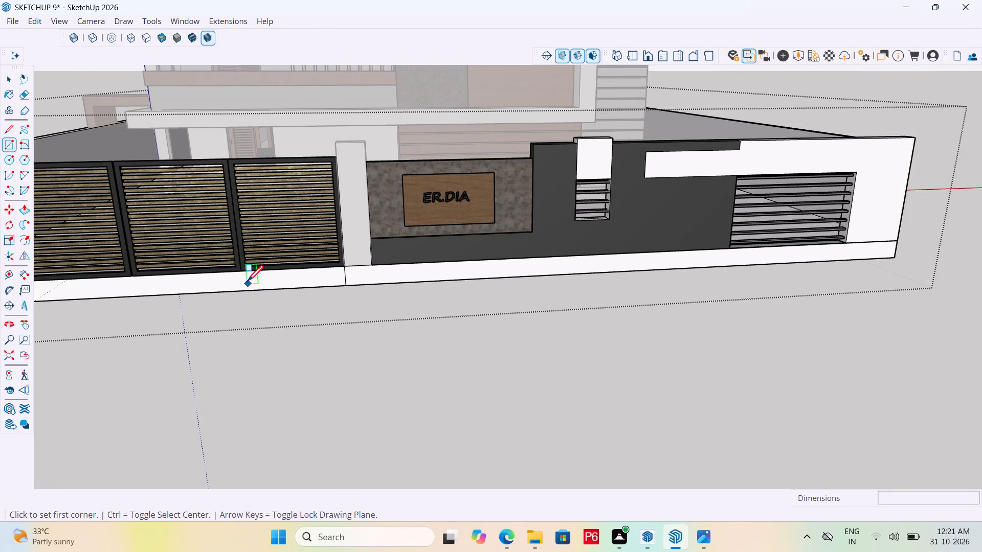
pyautogui.click(343, 269)
pyautogui.scroll(-2, 896, 264)
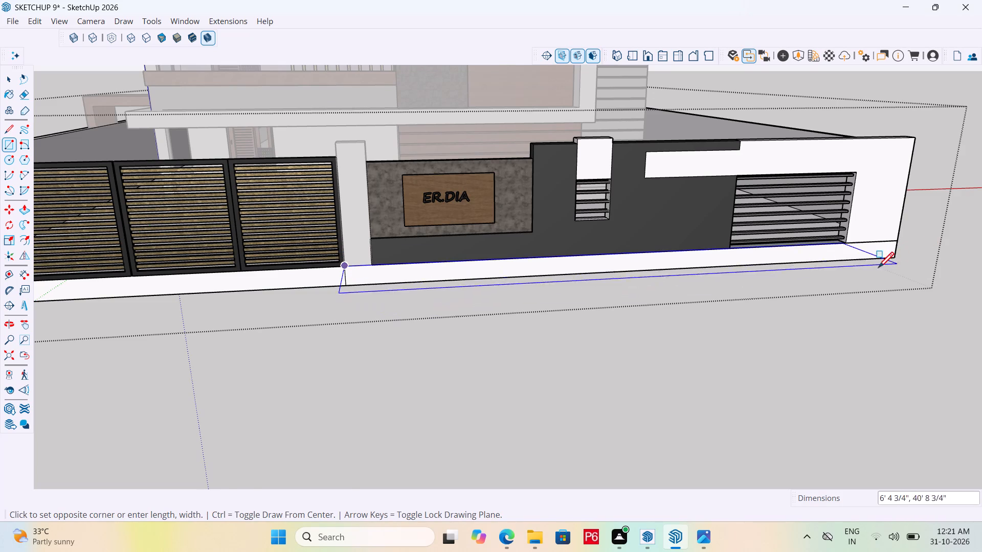
pyautogui.scroll(-3, 878, 269)
pyautogui.scroll(12, 883, 263)
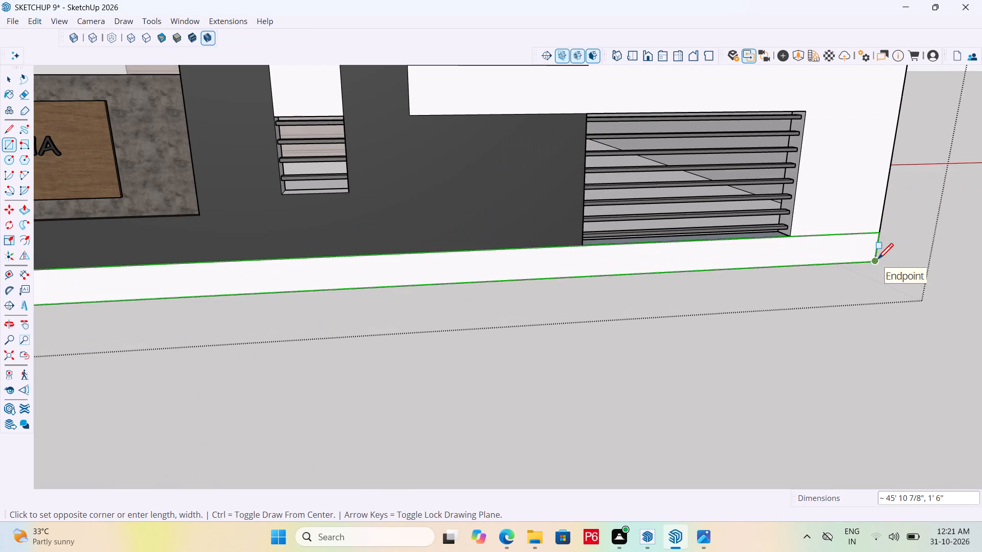
pyautogui.click(878, 261)
# Group the long base rectangle's face and edges beneath the nameplate and louvred walls.
pyautogui.press('space')
pyautogui.tripleClick(814, 252)
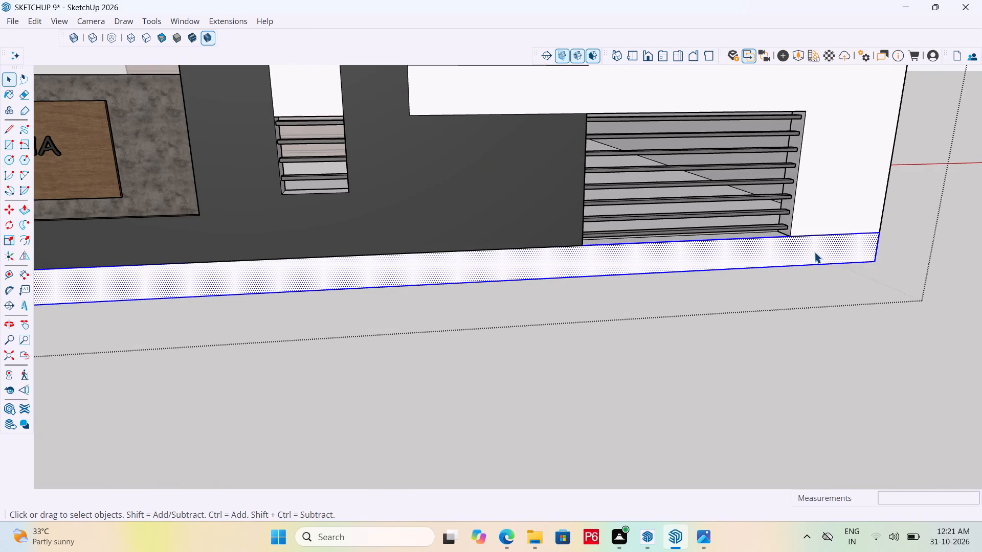
pyautogui.doubleClick(814, 249)
pyautogui.click(814, 246)
pyautogui.doubleClick(814, 246)
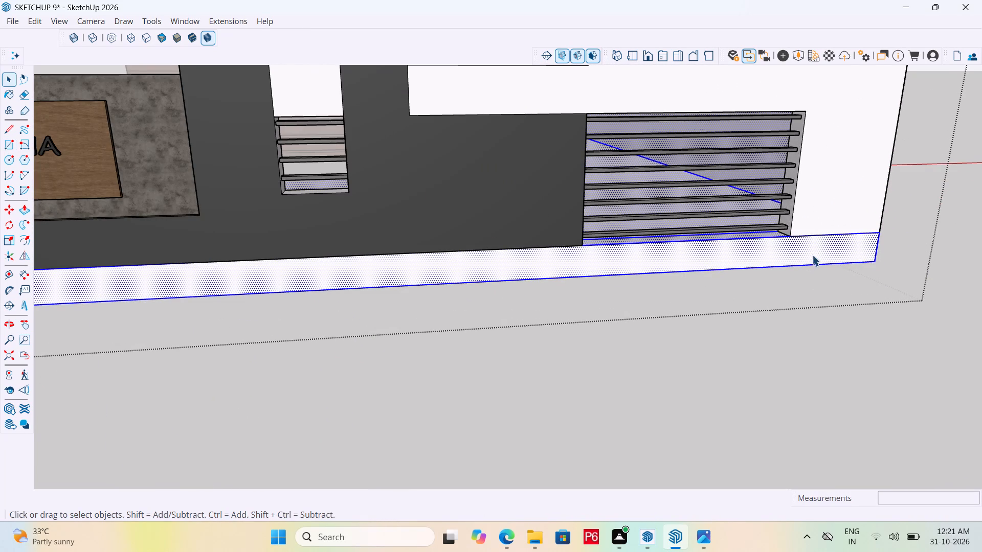
pyautogui.doubleClick(777, 260)
pyautogui.rightClick(751, 260)
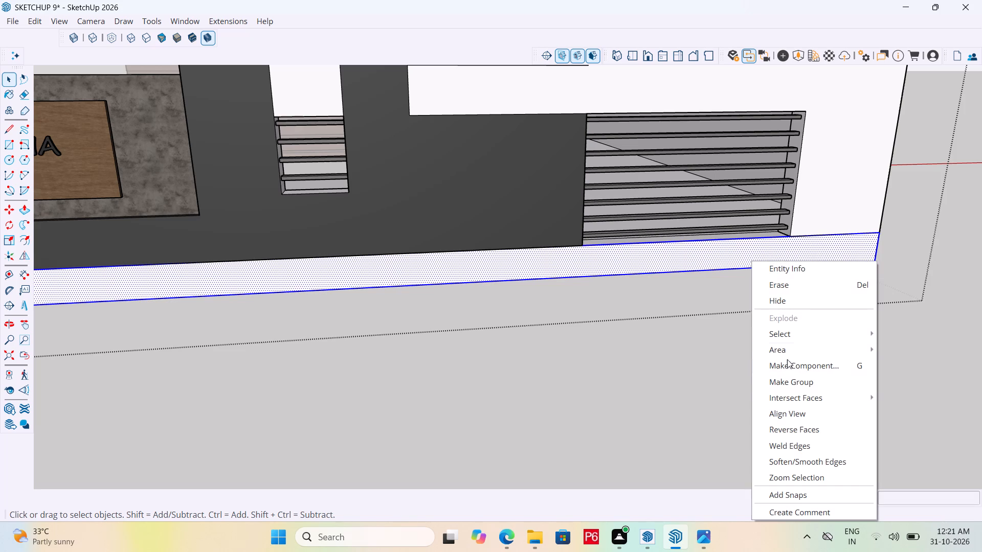
pyautogui.click(793, 379)
# Extrude the underside of the compound-wall base down another 3" from a new starting face, keeping the existing bottom edges.
pyautogui.scroll(-6, 761, 285)
pyautogui.scroll(-6, 810, 280)
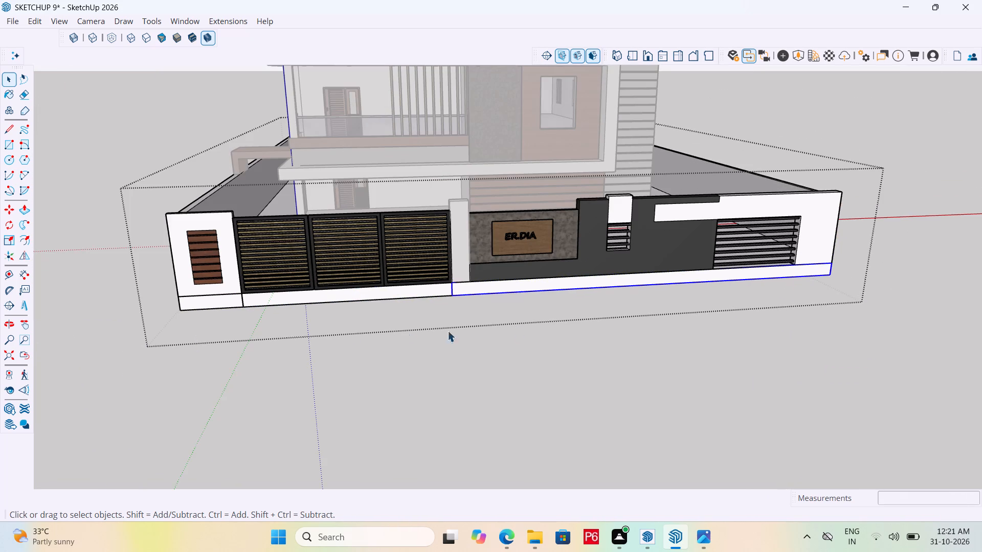
pyautogui.moveTo(87, 290); pyautogui.dragTo(48, 295, button='middle')
pyautogui.scroll(6, 198, 290)
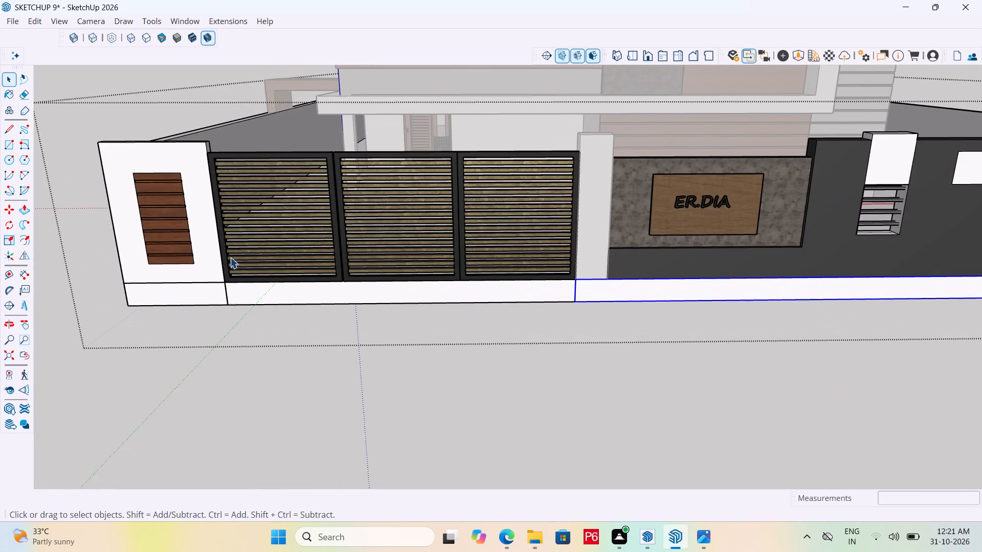
pyautogui.scroll(-6, 230, 257)
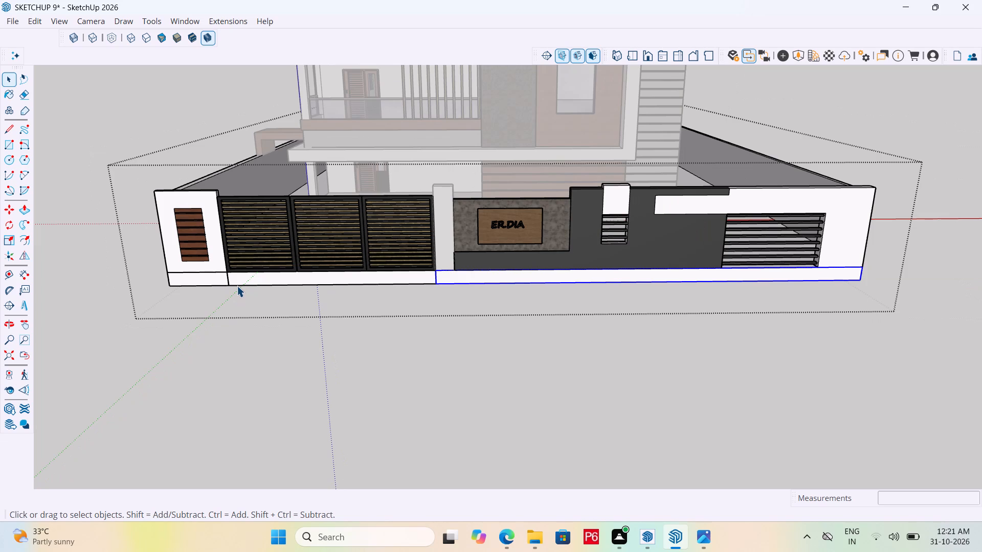
pyautogui.moveTo(307, 287); pyautogui.dragTo(312, 160, button='middle')
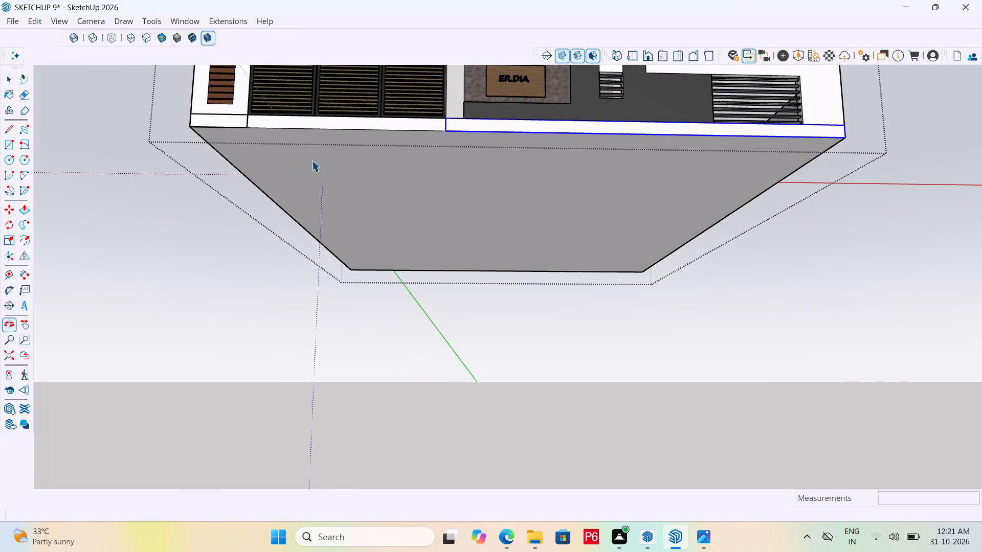
pyautogui.press('space')
pyautogui.click(360, 165)
pyautogui.click(361, 159)
pyautogui.doubleClick(340, 151)
pyautogui.click(309, 151)
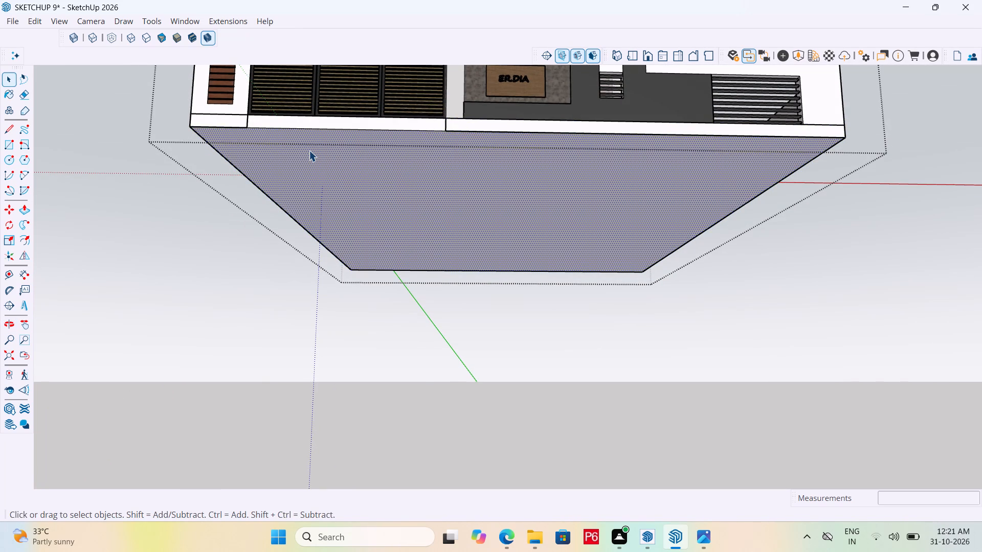
pyautogui.doubleClick(309, 150)
pyautogui.click(305, 147)
pyautogui.press('p')
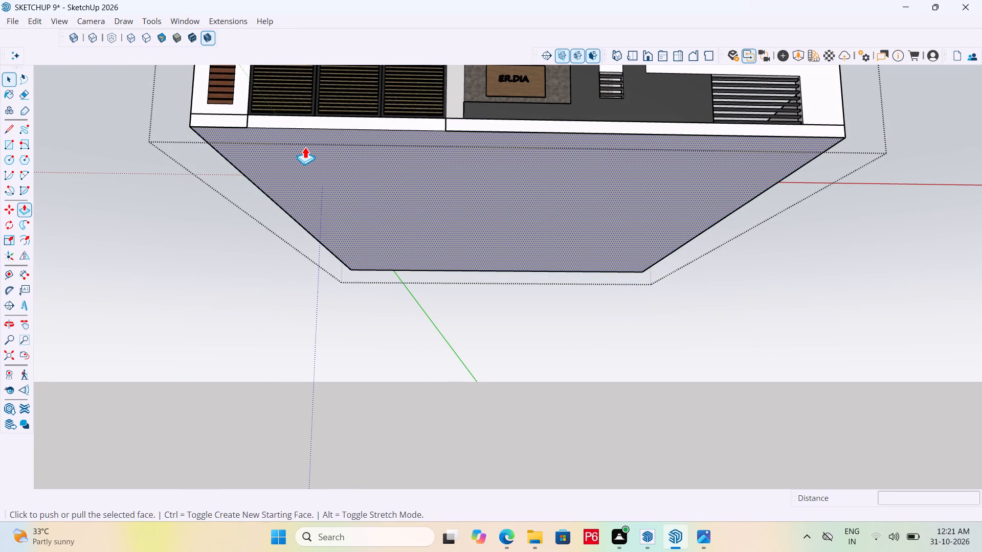
pyautogui.click(305, 147)
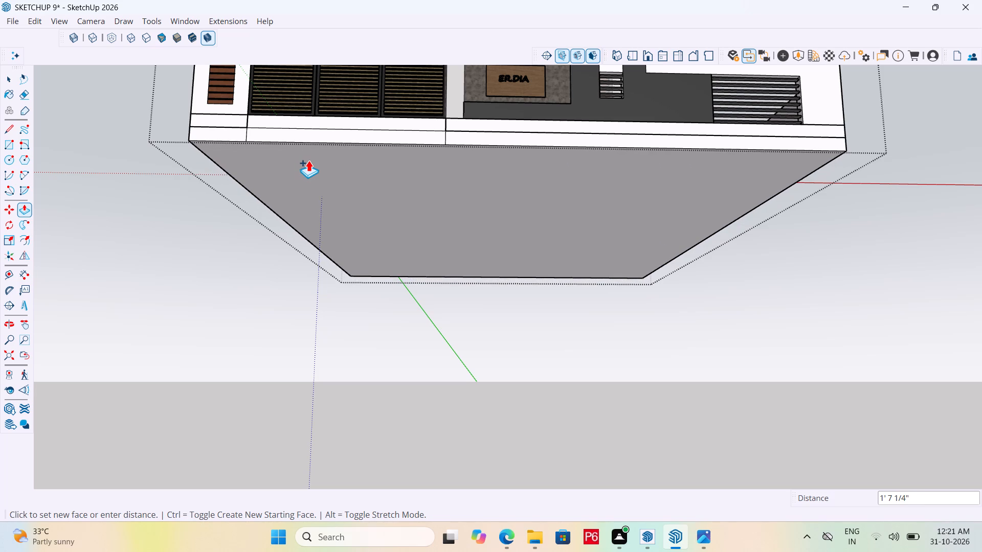
pyautogui.write('3"')
pyautogui.press('Return')
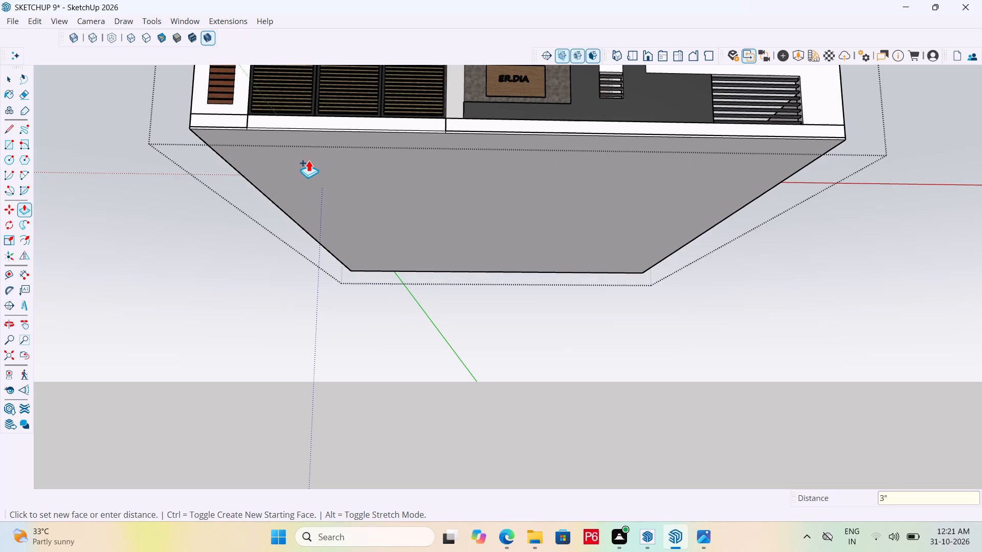
# Extrude the front face of the 3" strip below the gate outward about 45' 7" to form a ground slab.
pyautogui.moveTo(392, 138); pyautogui.dragTo(390, 211, button='middle')
pyautogui.scroll(15, 434, 251)
pyautogui.moveTo(443, 252); pyautogui.dragTo(433, 286, button='middle')
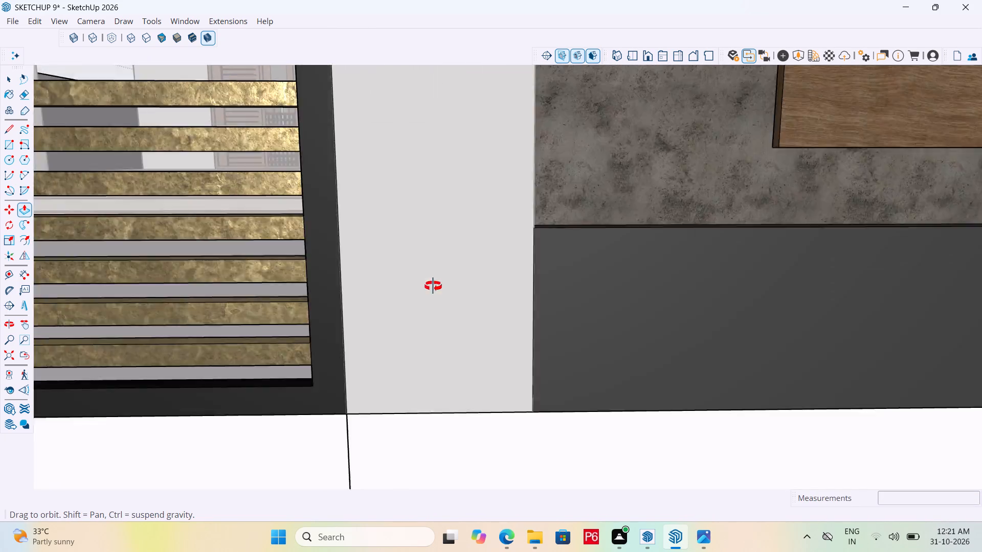
pyautogui.moveTo(433, 286); pyautogui.dragTo(425, 279, button='middle')
pyautogui.scroll(-20, 434, 178)
pyautogui.scroll(3, 311, 267)
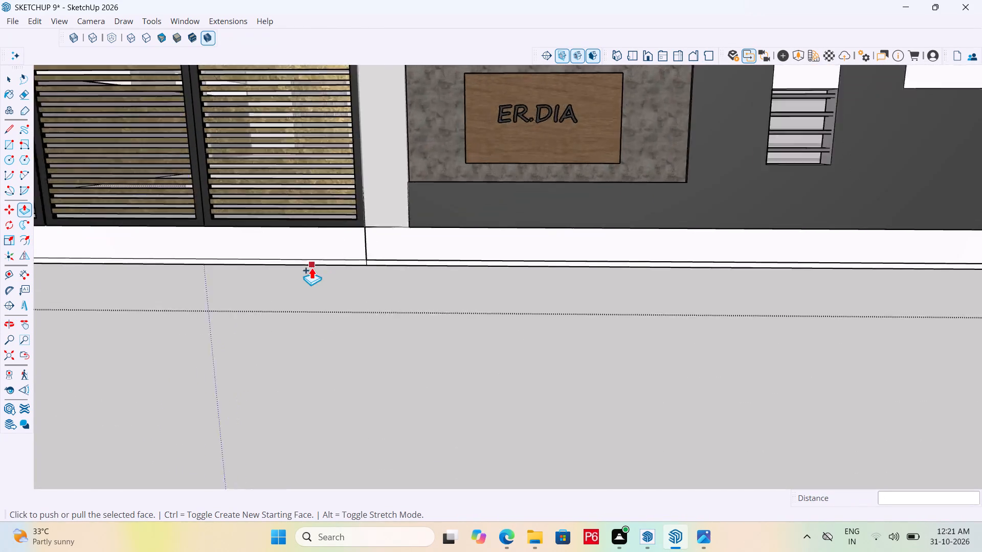
pyautogui.scroll(9, 311, 267)
pyautogui.press('space')
pyautogui.click(381, 268)
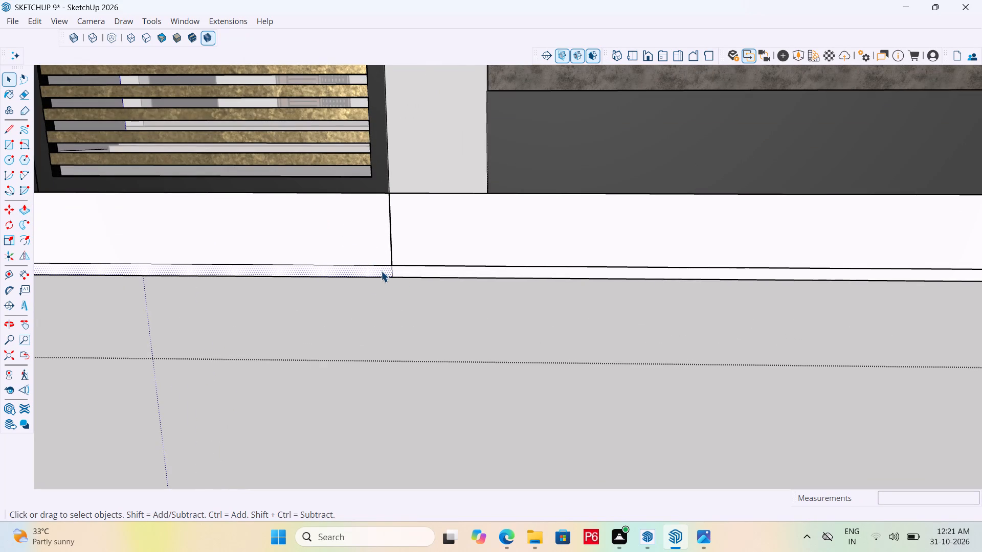
pyautogui.press('p')
pyautogui.moveTo(381, 269); pyautogui.dragTo(355, 283)
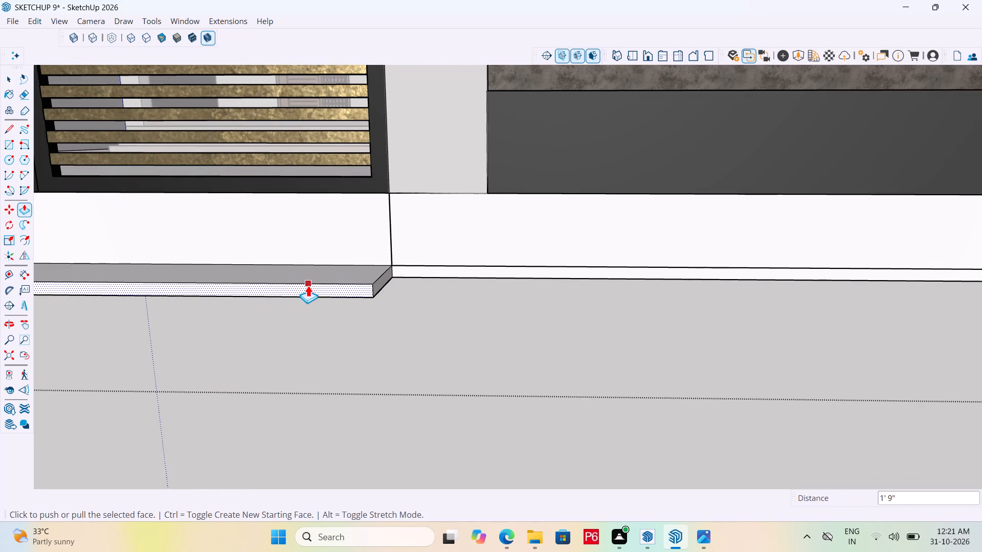
pyautogui.click(308, 285)
pyautogui.scroll(-14, 238, 302)
pyautogui.scroll(-10, 275, 231)
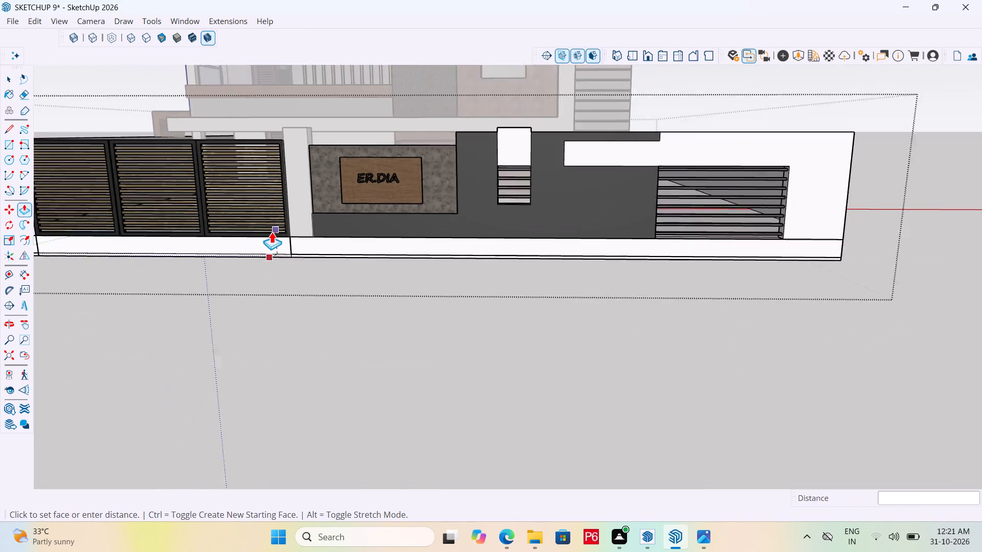
pyautogui.scroll(-9, 272, 232)
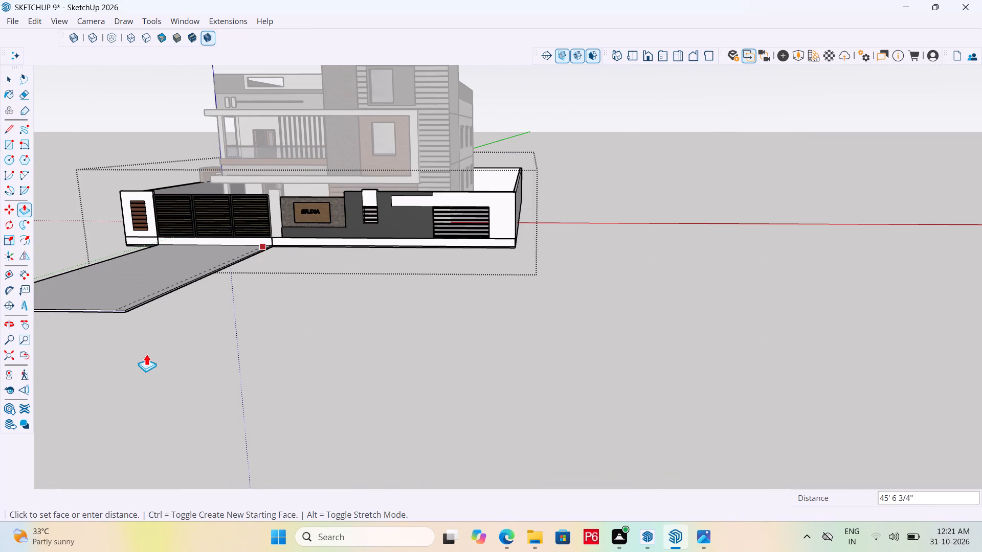
pyautogui.click(146, 354)
# Extrude the front face of the strip below the nameplate and louvred walls outward, ending flush with the gate slab's front edge.
pyautogui.scroll(16, 239, 252)
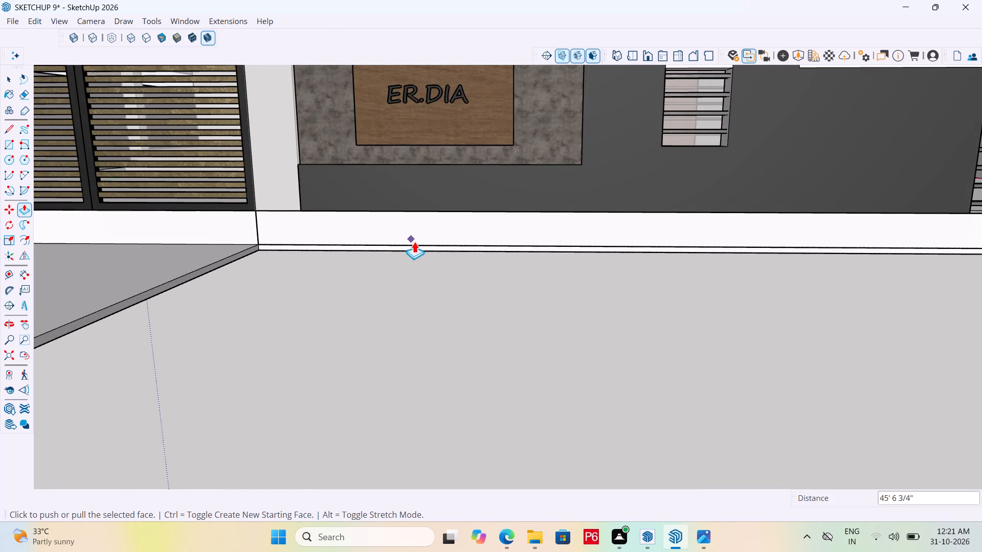
pyautogui.press('space')
pyautogui.click(421, 248)
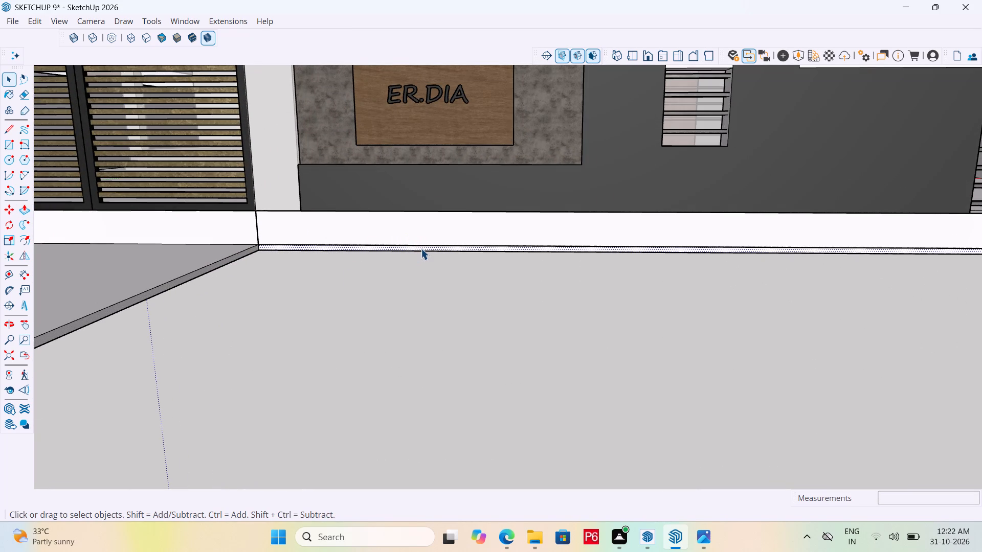
pyautogui.press('p')
pyautogui.doubleClick(421, 248)
pyautogui.scroll(-14, 332, 215)
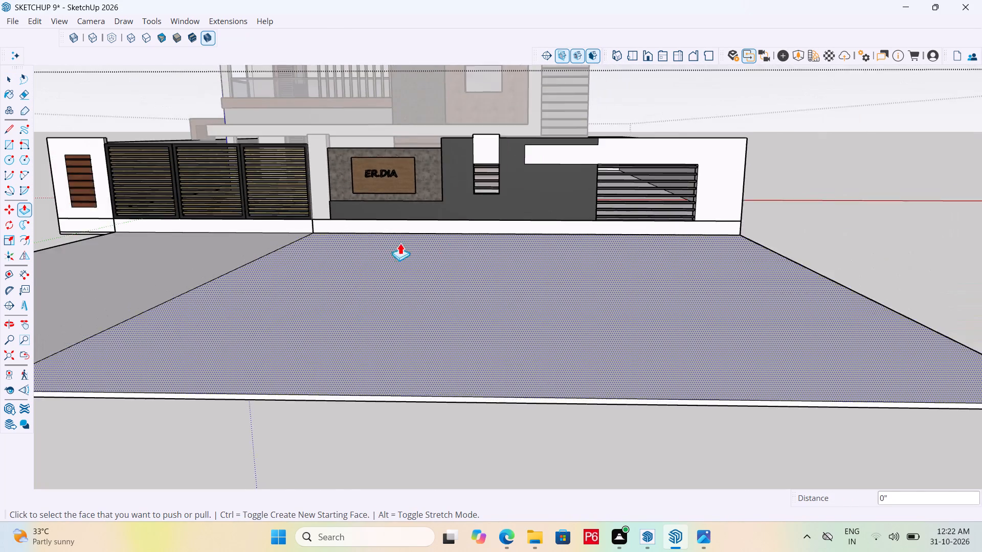
pyautogui.scroll(-7, 520, 268)
pyautogui.scroll(-6, 657, 289)
pyautogui.scroll(6, 468, 298)
pyautogui.scroll(13, 559, 327)
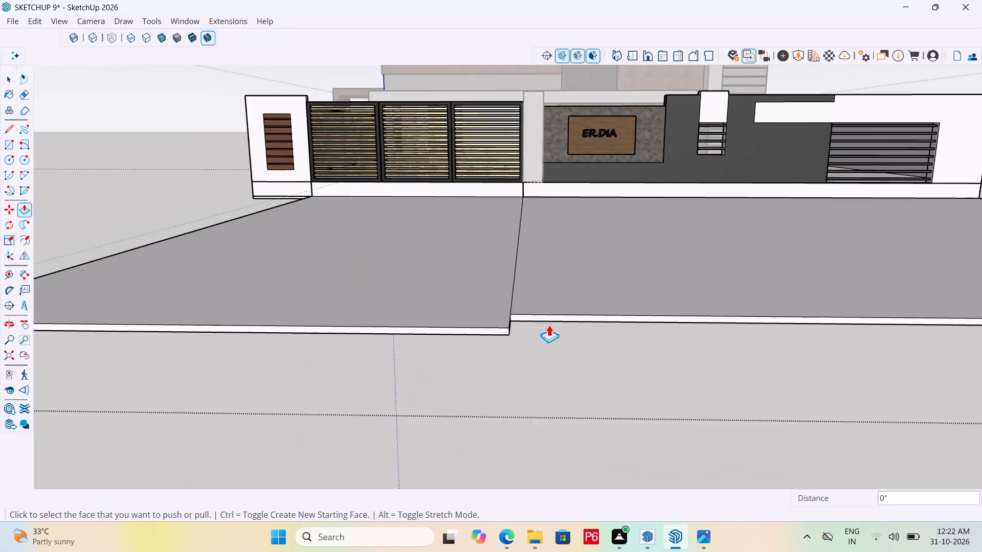
pyautogui.scroll(6, 549, 325)
pyautogui.click(546, 312)
pyautogui.click(408, 338)
# Extrude the front face of the strip below the small louvred pillar outward to the front edge of the existing ground slab.
pyautogui.scroll(-7, 683, 257)
pyautogui.scroll(-7, 732, 293)
pyautogui.scroll(17, 314, 179)
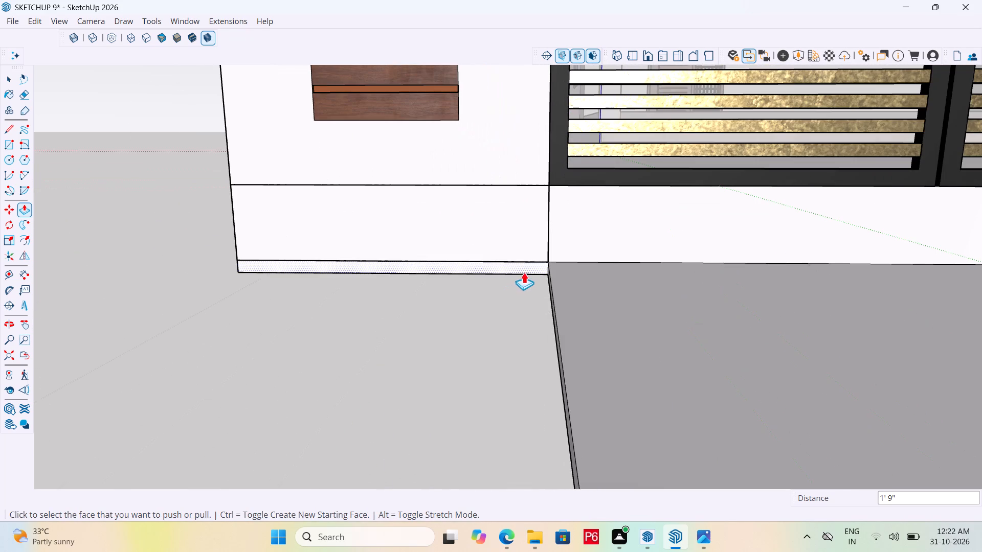
pyautogui.click(528, 268)
pyautogui.scroll(-15, 460, 206)
pyautogui.scroll(-7, 364, 176)
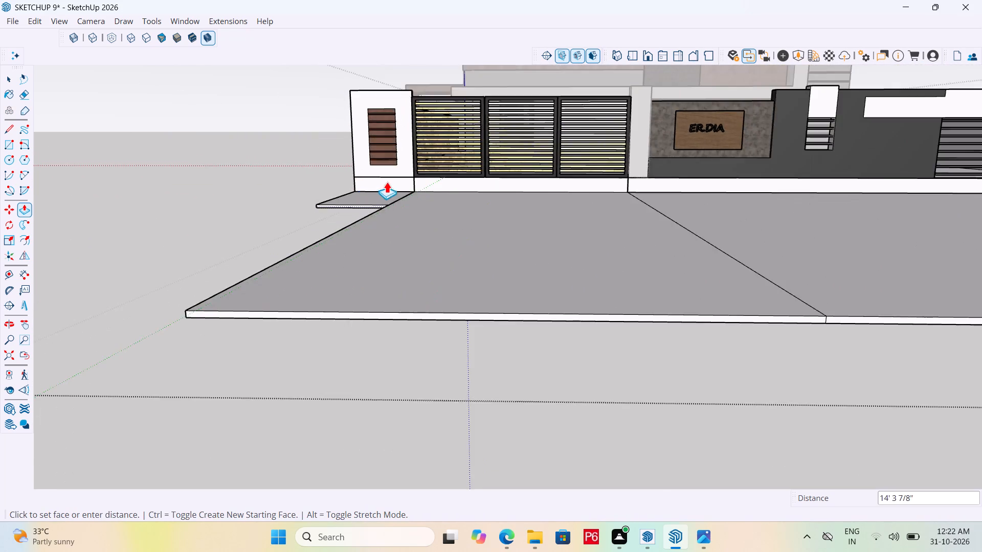
pyautogui.scroll(-3, 387, 181)
pyautogui.click(376, 252)
# Extrude the ground slab's side face on the small louvred pillar's side outward about 38' 8".
pyautogui.moveTo(260, 233); pyautogui.dragTo(573, 304, button='middle')
pyautogui.scroll(15, 273, 247)
pyautogui.click(406, 262)
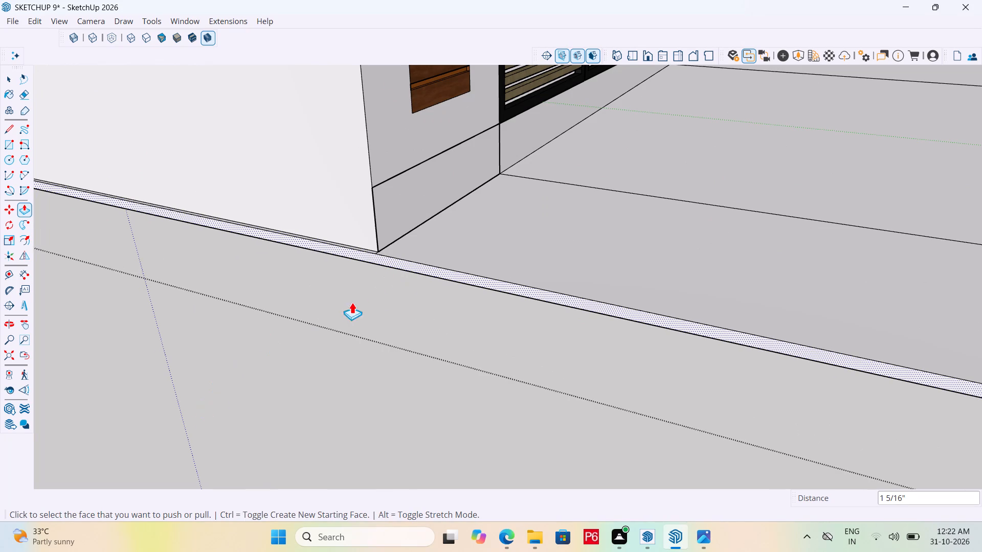
pyautogui.click(424, 266)
pyautogui.scroll(-11, 236, 312)
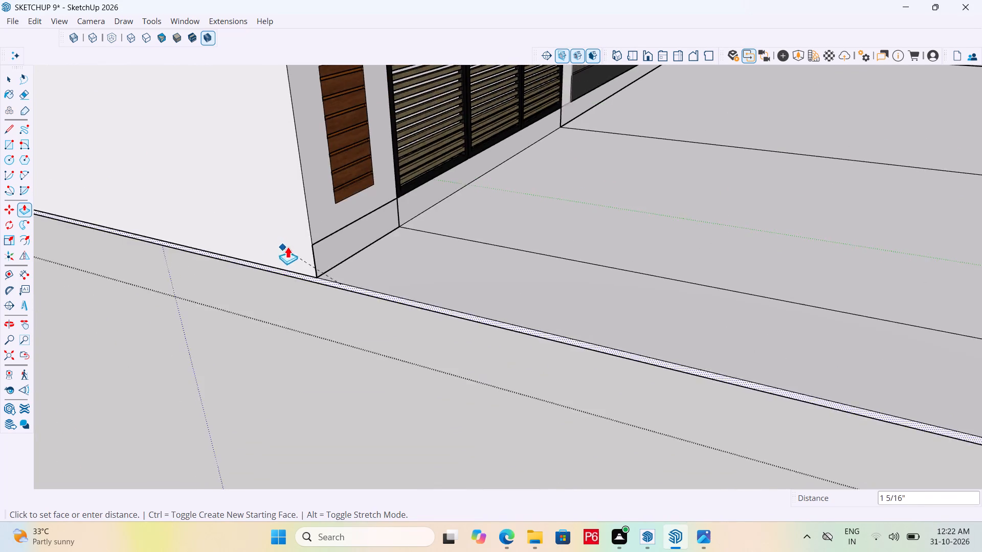
pyautogui.scroll(-19, 287, 246)
pyautogui.click(207, 326)
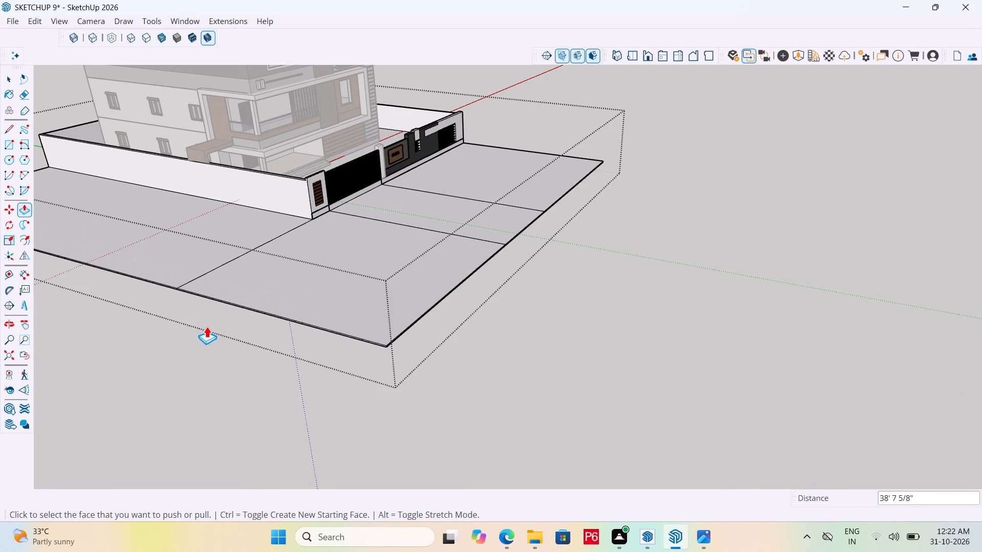
# Extrude the ground slab's opposite side face, at the wide louvred end of the front wall, outward well past the compound wall.
pyautogui.moveTo(582, 179); pyautogui.dragTo(0, 264, button='middle')
pyautogui.scroll(-6, 255, 250)
pyautogui.scroll(10, 492, 296)
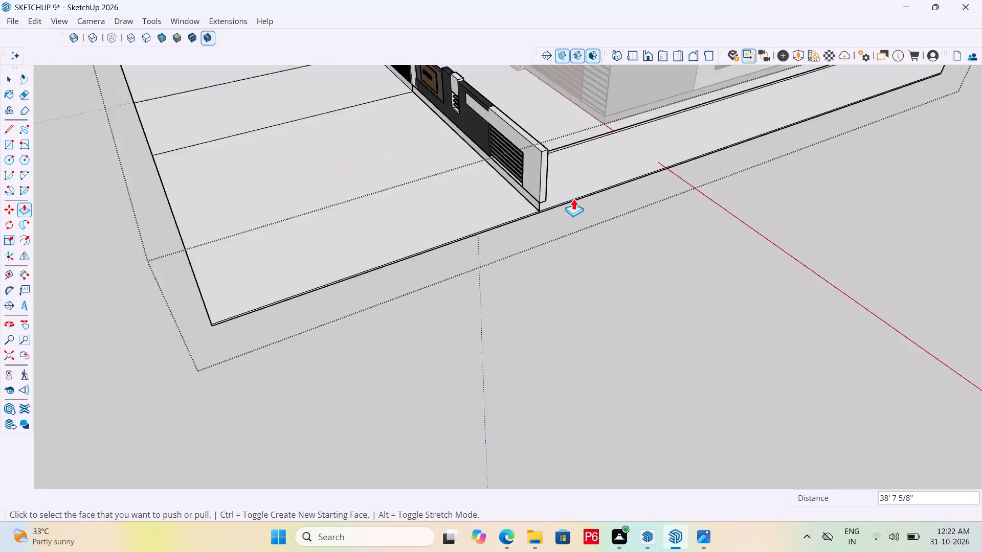
pyautogui.scroll(15, 573, 198)
pyautogui.click(548, 197)
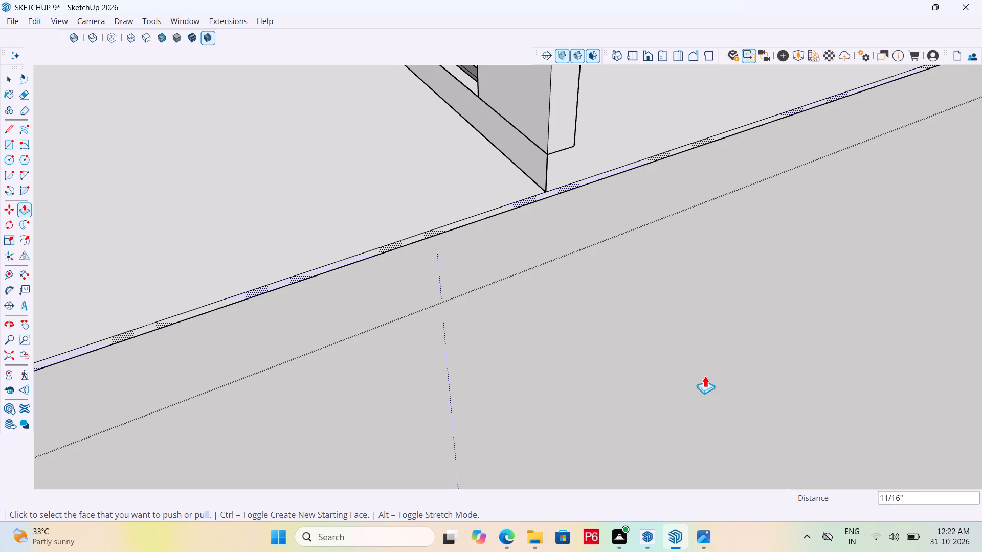
pyautogui.scroll(6, 499, 216)
pyautogui.click(507, 203)
pyautogui.scroll(-4, 441, 242)
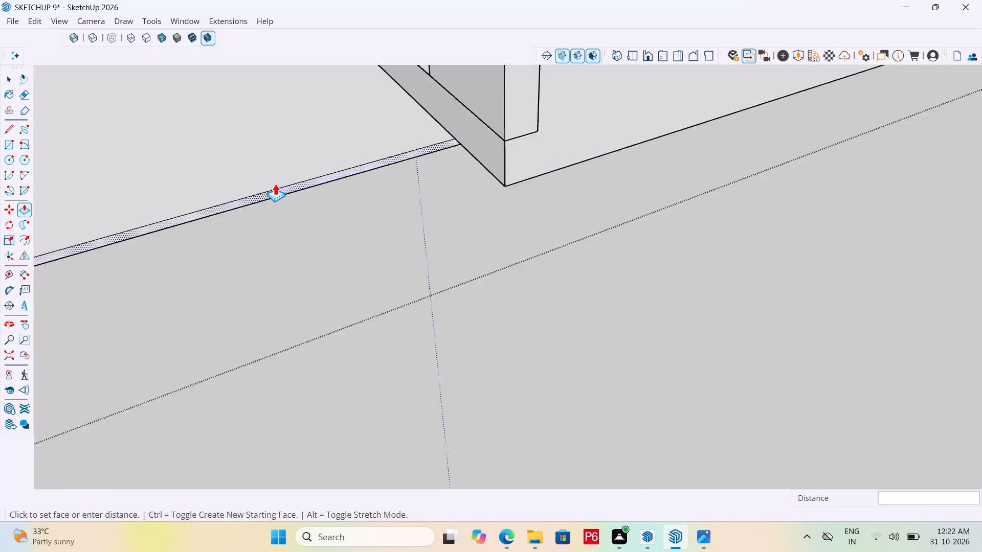
pyautogui.scroll(-20, 275, 183)
pyautogui.scroll(-7, 275, 183)
pyautogui.scroll(1, 198, 152)
pyautogui.scroll(-14, 383, 152)
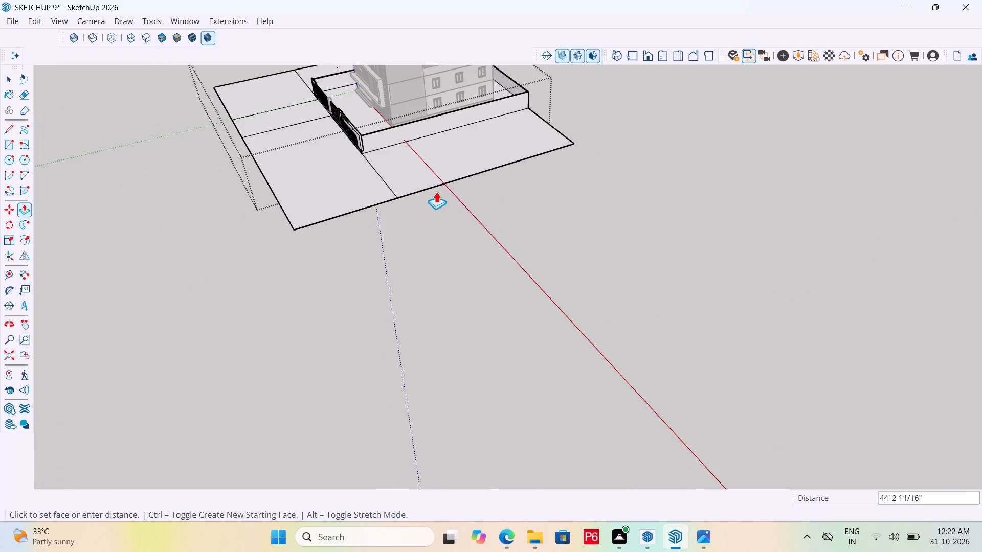
pyautogui.click(456, 269)
# Extrude the ground slab's rear face outward about 148' 10" behind the house.
pyautogui.moveTo(656, 171); pyautogui.dragTo(37, 127, button='middle')
pyautogui.scroll(2, 741, 274)
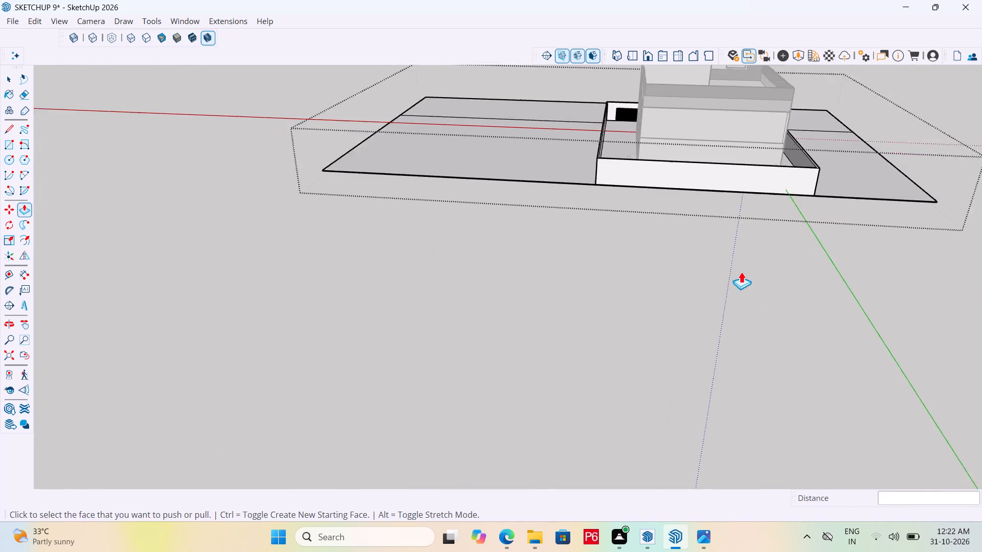
pyautogui.scroll(20, 741, 271)
pyautogui.scroll(1, 741, 271)
pyautogui.click(593, 216)
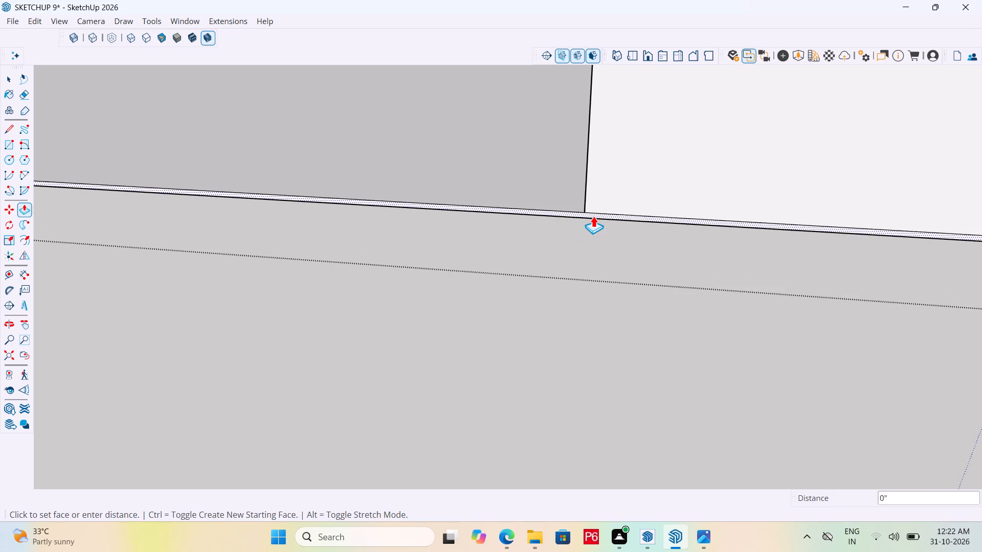
pyautogui.scroll(-20, 549, 288)
pyautogui.scroll(-10, 549, 288)
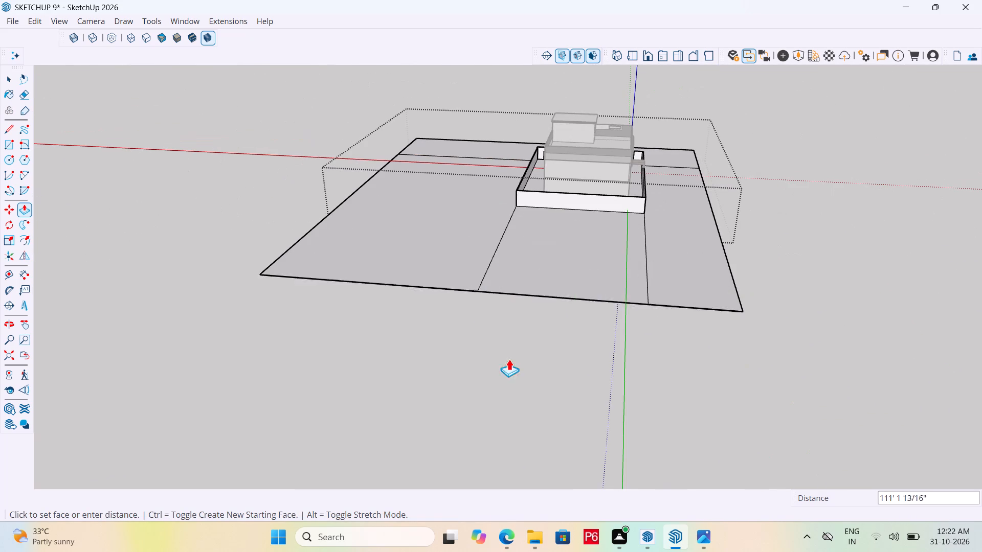
pyautogui.click(562, 354)
# Extrude the ground slab's side face on the small louvred pillar's side outward another 55' 5" or so.
pyautogui.moveTo(802, 281); pyautogui.dragTo(447, 263, button='middle')
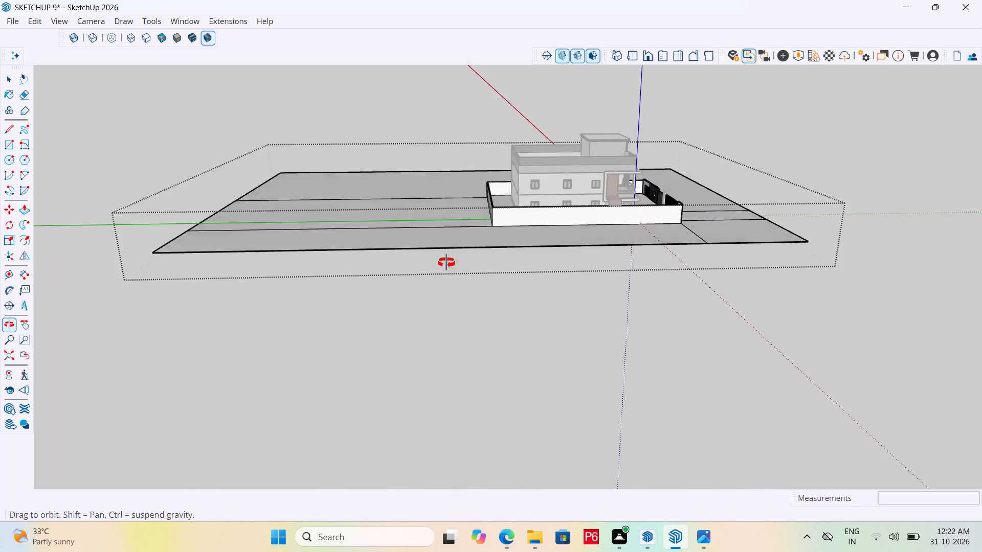
pyautogui.moveTo(447, 263); pyautogui.dragTo(485, 293, button='middle')
pyautogui.scroll(20, 474, 289)
pyautogui.scroll(3, 474, 289)
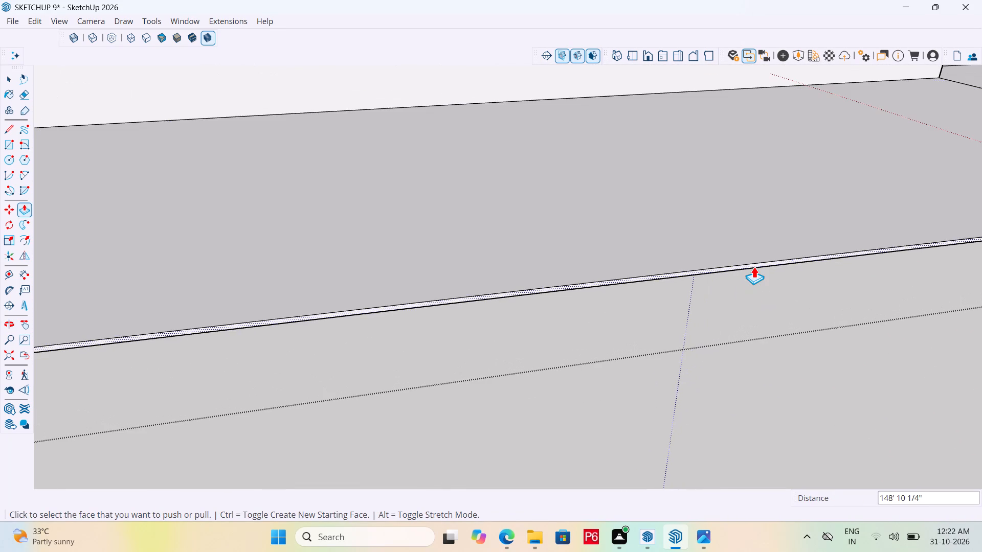
pyautogui.click(754, 266)
pyautogui.scroll(-16, 749, 334)
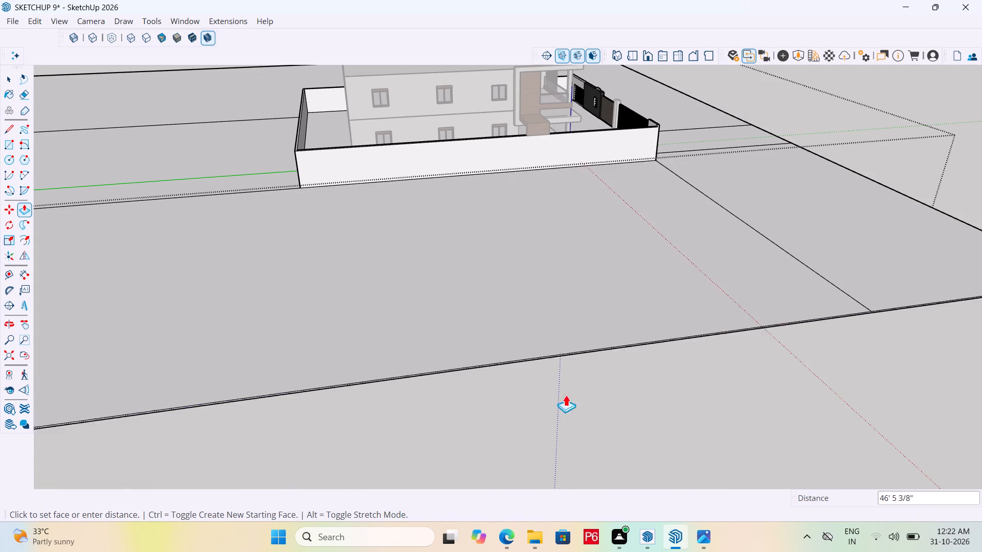
pyautogui.click(576, 404)
pyautogui.scroll(-1, 709, 285)
pyautogui.moveTo(695, 289); pyautogui.dragTo(325, 306, button='middle')
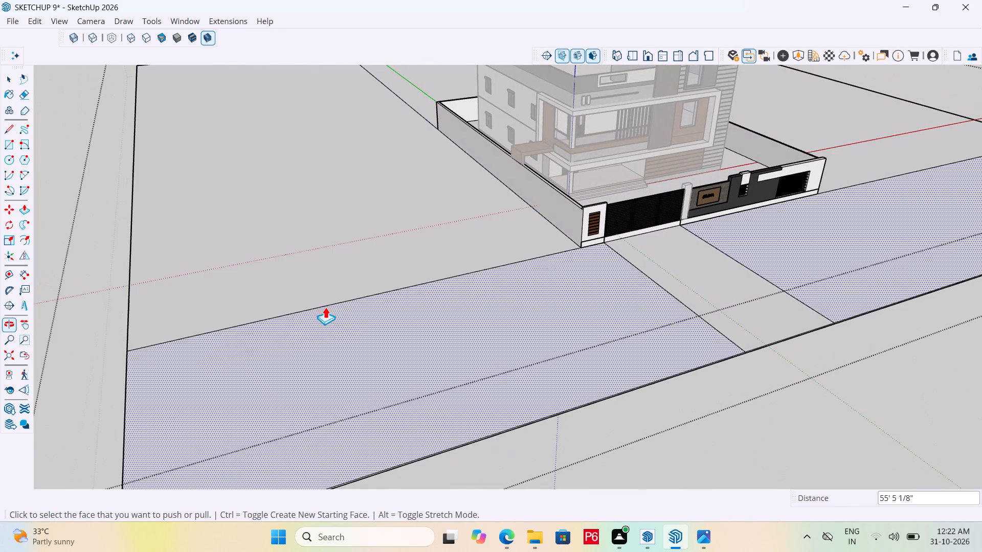
# Erase the dividing edges across the ground slab in front of, beside and behind the compound wall, leaving one continuous surface.
pyautogui.press('e')
pyautogui.moveTo(377, 306); pyautogui.dragTo(393, 284)
pyautogui.moveTo(608, 266); pyautogui.dragTo(736, 237)
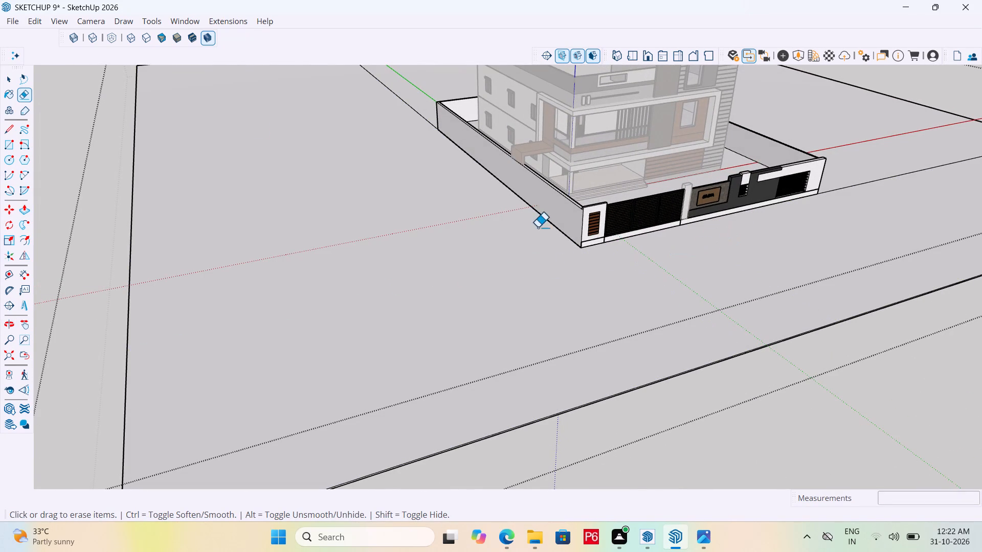
pyautogui.moveTo(363, 79); pyautogui.dragTo(380, 82)
pyautogui.click(382, 82)
pyautogui.scroll(-7, 274, 251)
pyautogui.scroll(-6, 294, 295)
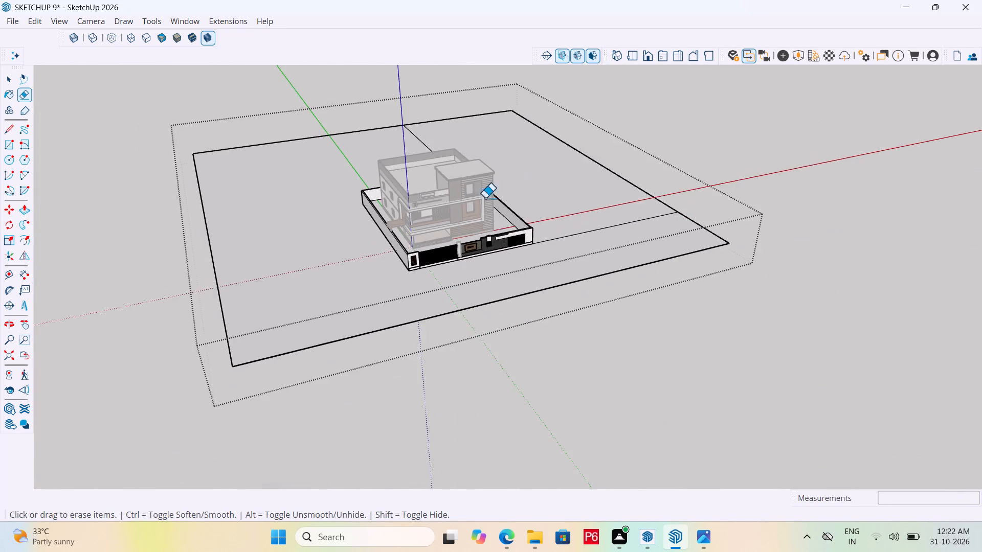
pyautogui.moveTo(546, 182); pyautogui.dragTo(61, 180, button='middle')
pyautogui.moveTo(717, 218); pyautogui.dragTo(729, 246)
pyautogui.moveTo(562, 323); pyautogui.dragTo(510, 329)
# Save the model with the completed ground slab.
pyautogui.hotkey('ctrl', 's')
pyautogui.hotkey('ctrl', 's')
pyautogui.hotkey('ctrl', 's')
pyautogui.hotkey('ctrl', 's')
pyautogui.hotkey('ctrl', 's')
pyautogui.keyDown('ctrl'); pyautogui.scroll(6, 441, 389); pyautogui.keyUp('ctrl')
pyautogui.hotkey('ctrl', 's')
pyautogui.hotkey('ctrl', 's')
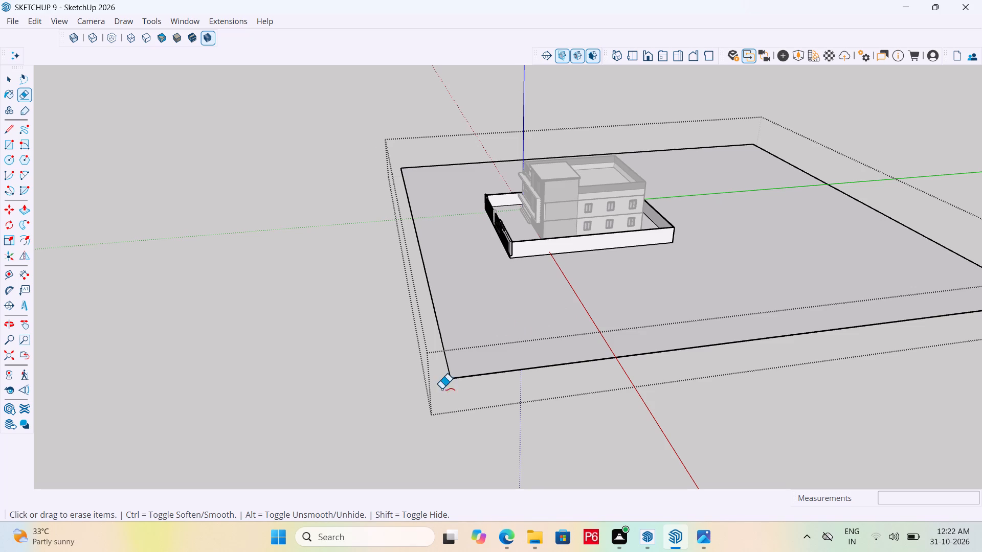
pyautogui.keyDown('ctrl'); pyautogui.scroll(7, 441, 389); pyautogui.keyUp('ctrl')
pyautogui.hotkey('ctrl', 's')
pyautogui.hotkey('ctrl', 's')
pyautogui.press('space')
pyautogui.scroll(6, 442, 389)
pyautogui.press('space')
pyautogui.scroll(13, 444, 380)
pyautogui.press('space')
pyautogui.scroll(4, 461, 388)
pyautogui.press('space')
pyautogui.scroll(1, 449, 398)
pyautogui.press('space')
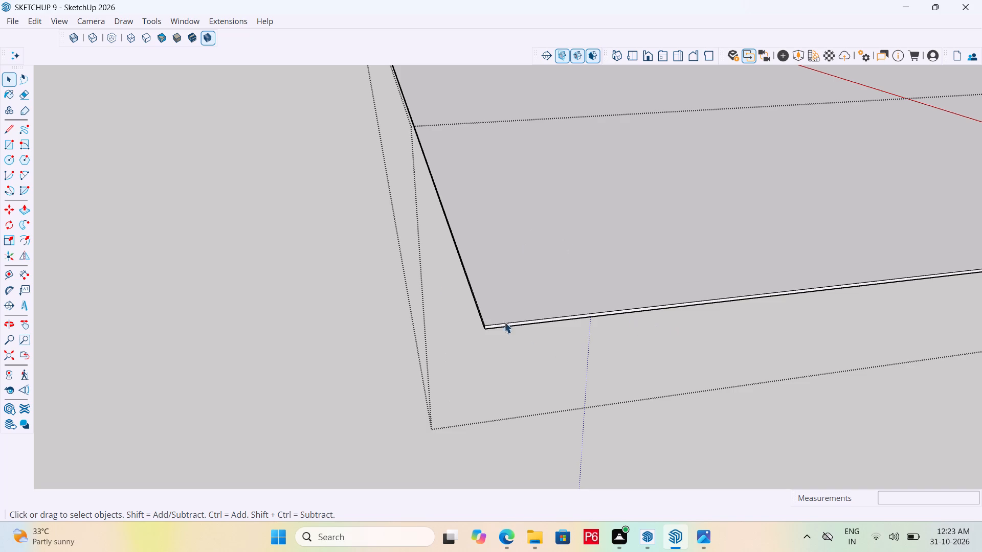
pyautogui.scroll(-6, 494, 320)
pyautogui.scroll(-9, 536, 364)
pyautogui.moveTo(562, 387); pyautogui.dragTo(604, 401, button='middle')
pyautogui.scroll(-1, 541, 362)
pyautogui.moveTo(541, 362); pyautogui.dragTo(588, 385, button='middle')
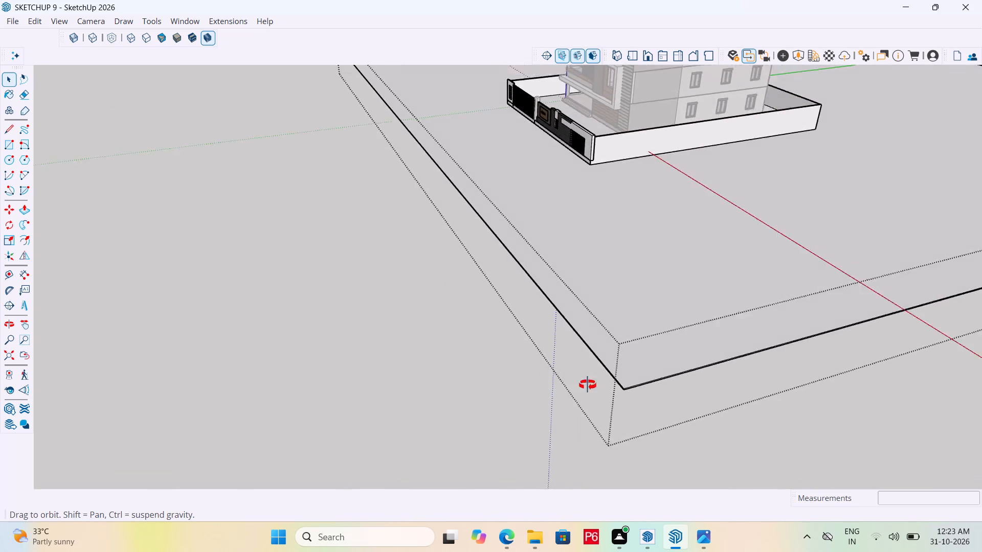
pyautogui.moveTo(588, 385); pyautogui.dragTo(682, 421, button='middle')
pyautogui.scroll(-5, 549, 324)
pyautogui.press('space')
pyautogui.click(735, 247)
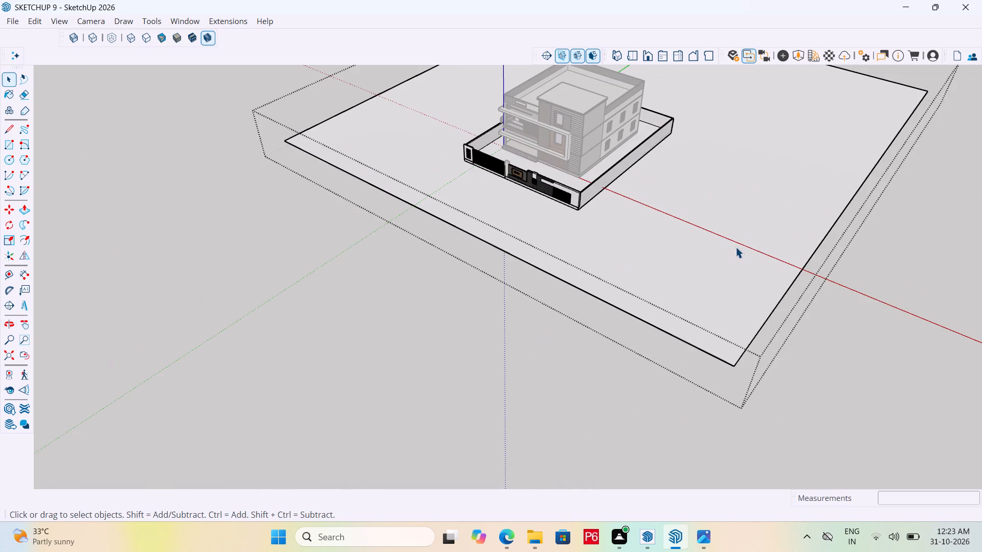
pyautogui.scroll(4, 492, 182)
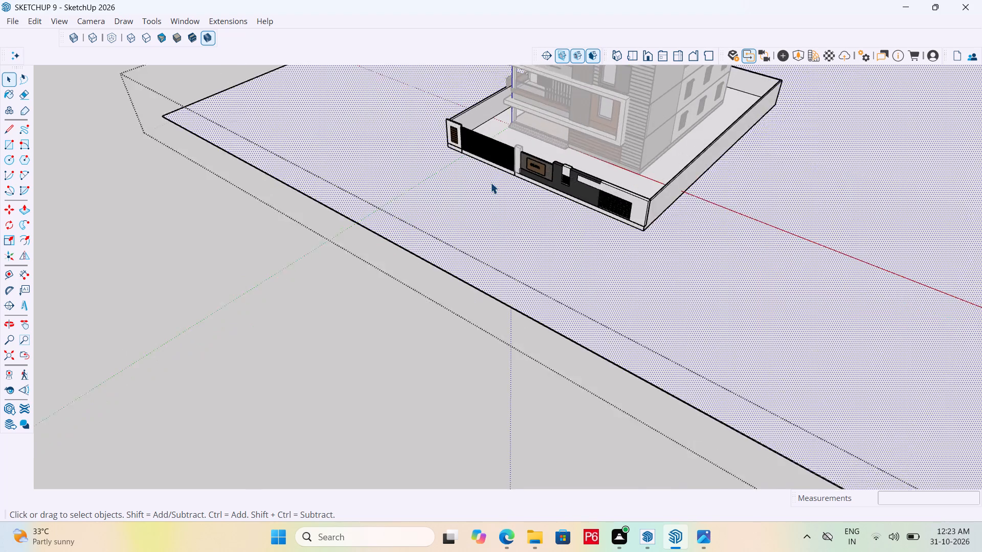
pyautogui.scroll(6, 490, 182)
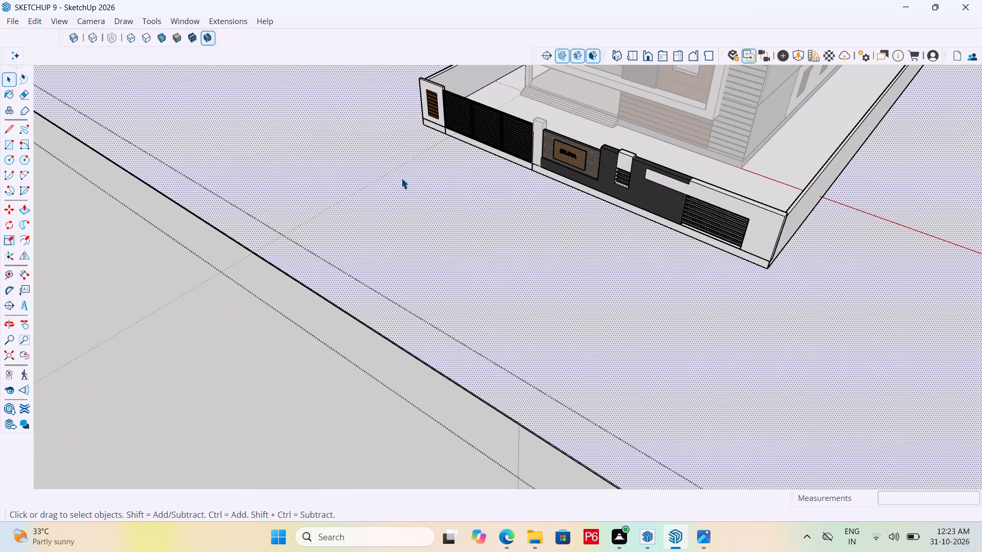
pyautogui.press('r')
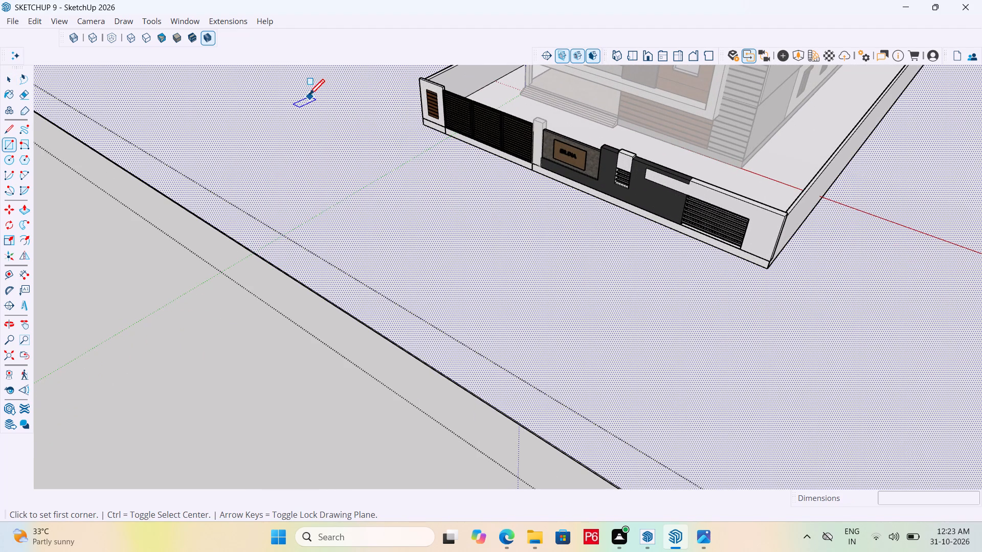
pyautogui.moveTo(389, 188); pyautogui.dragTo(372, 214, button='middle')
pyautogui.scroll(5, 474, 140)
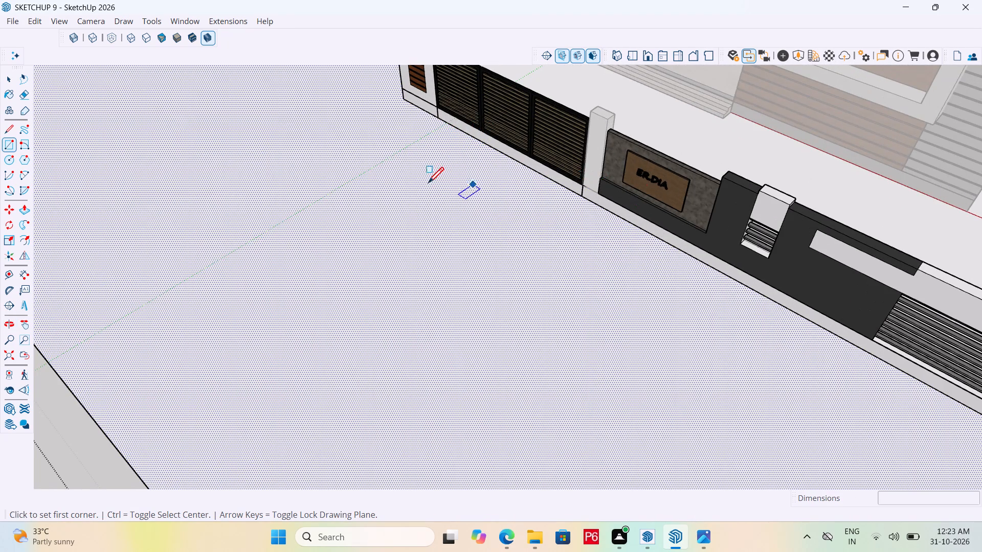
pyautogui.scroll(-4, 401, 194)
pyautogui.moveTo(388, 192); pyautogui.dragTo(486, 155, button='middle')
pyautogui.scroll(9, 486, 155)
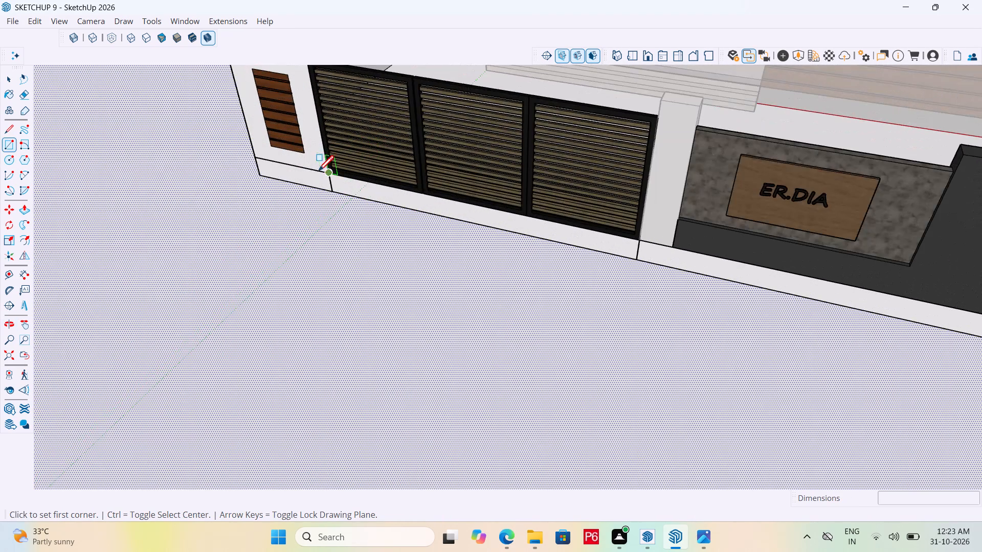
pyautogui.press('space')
# Open the base block group below the small louvred pillar and extrude its front face outward 2'.
pyautogui.click(314, 182)
pyautogui.doubleClick(309, 174)
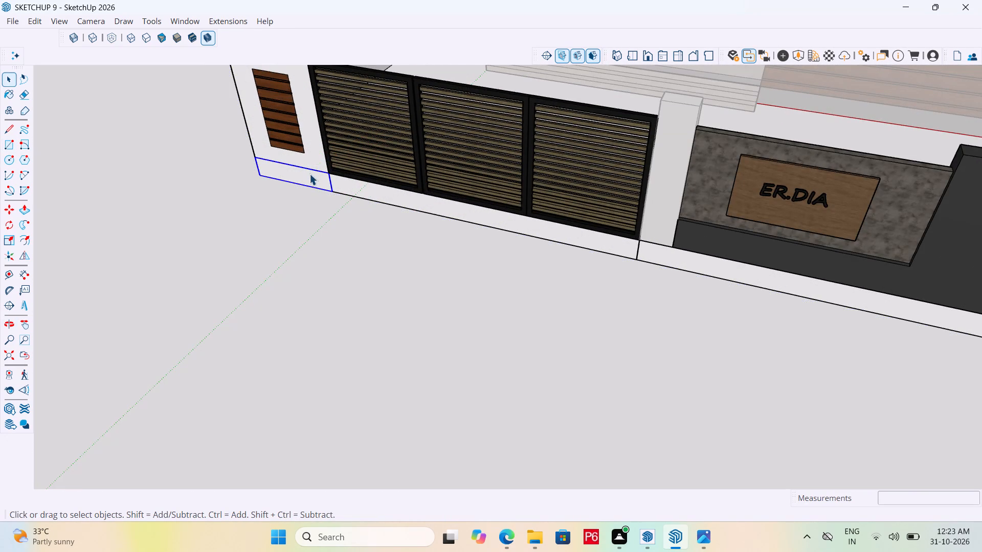
pyautogui.click(298, 176)
pyautogui.press('p')
pyautogui.click(298, 176)
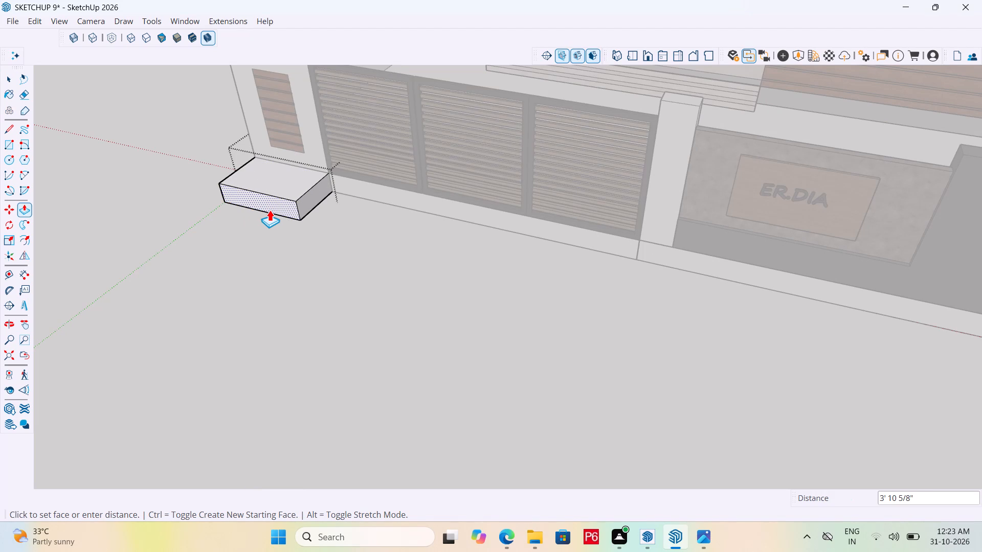
pyautogui.write("2'")
pyautogui.press('Return')
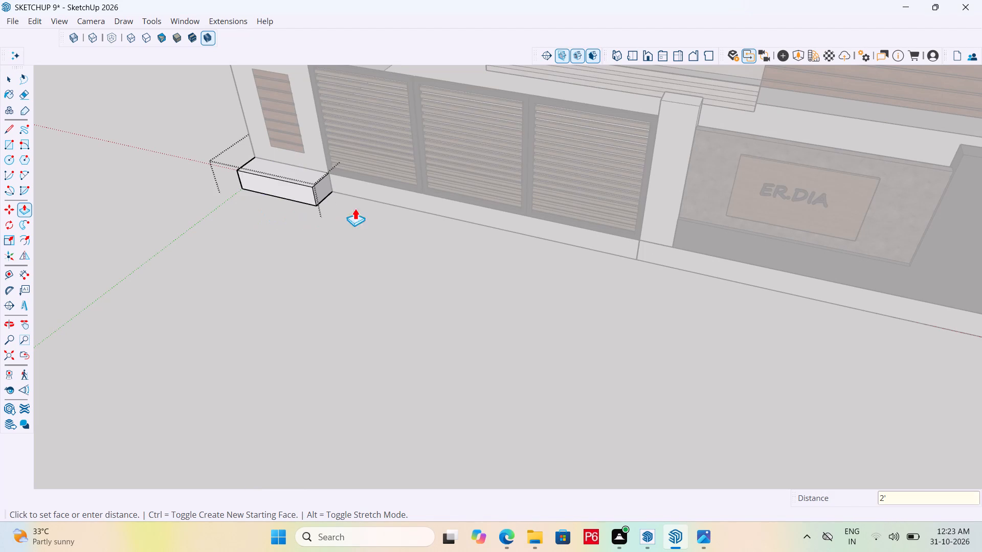
# Open the long base block group below the nameplate wall and extrude its front face outward 2'.
pyautogui.press('space')
pyautogui.click(680, 266)
pyautogui.doubleClick(678, 258)
pyautogui.click(664, 257)
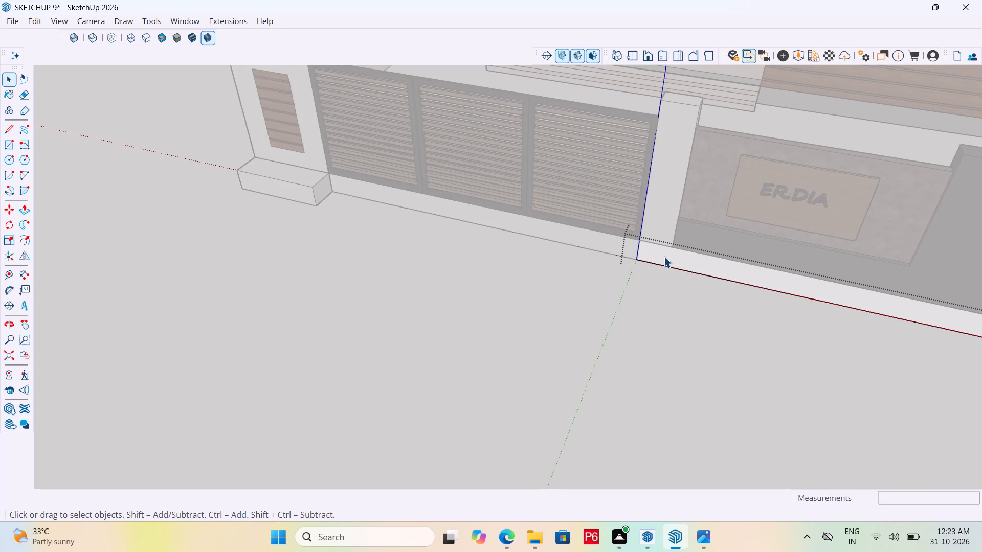
pyautogui.write("2'")
pyautogui.press('Return')
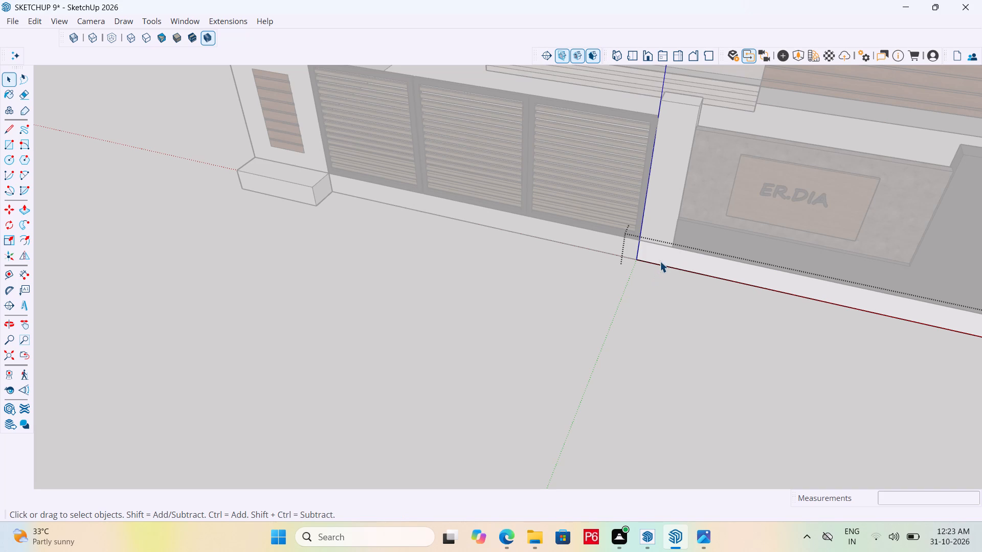
pyautogui.press('p')
pyautogui.click(661, 259)
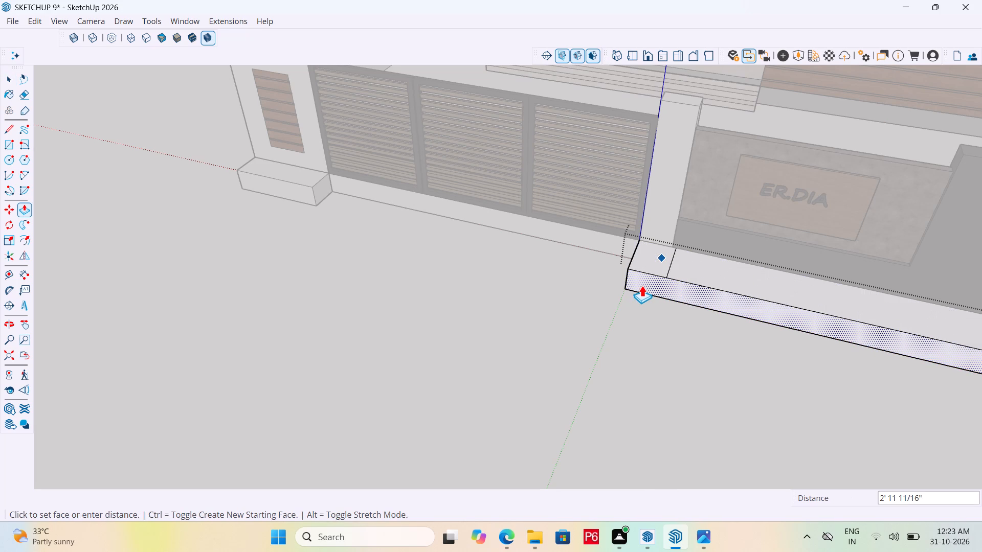
pyautogui.write("2'")
pyautogui.press('Return')
# Erase the dividing edge across the long base block's top near the plain gate pillar and close the group.
pyautogui.scroll(5, 688, 262)
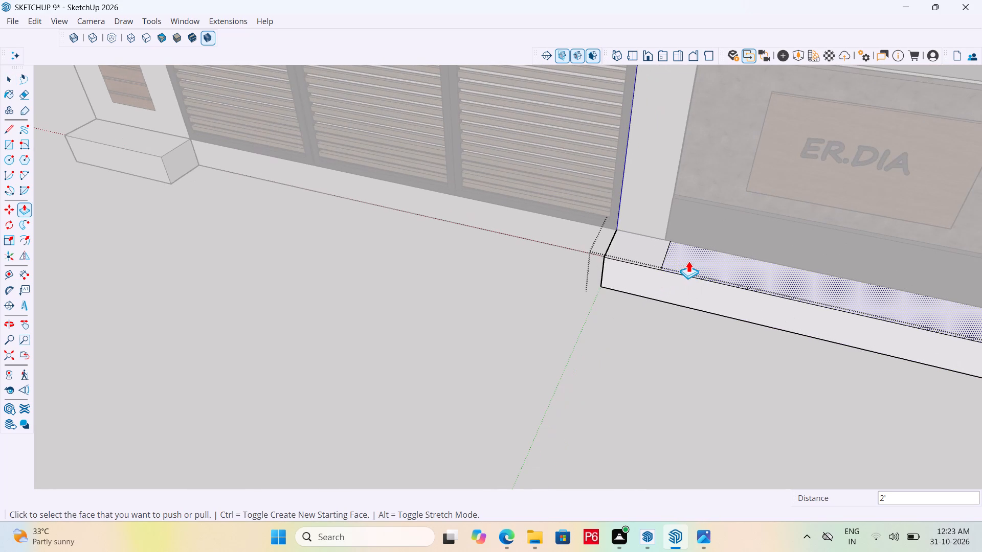
pyautogui.press('e')
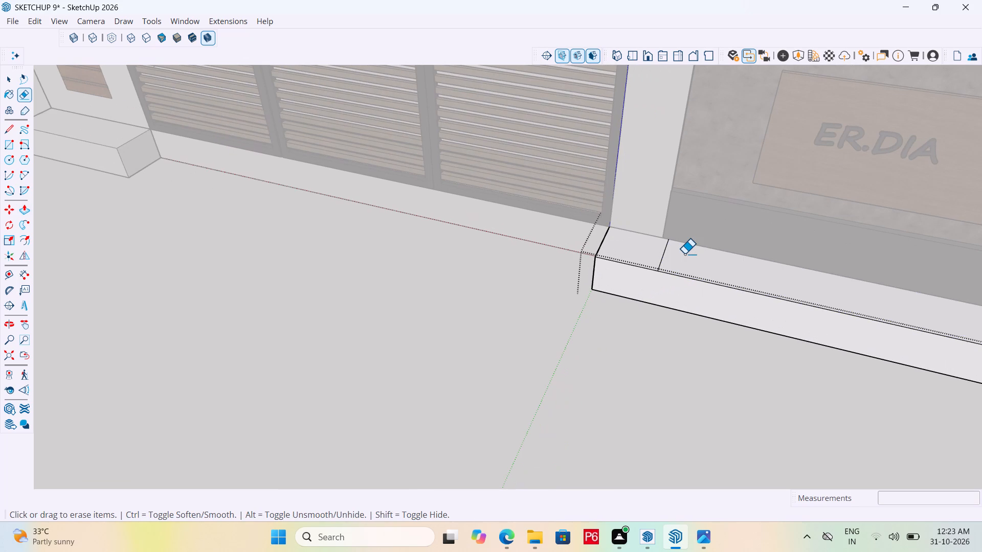
pyautogui.press('Escape')
pyautogui.moveTo(674, 254); pyautogui.dragTo(665, 255)
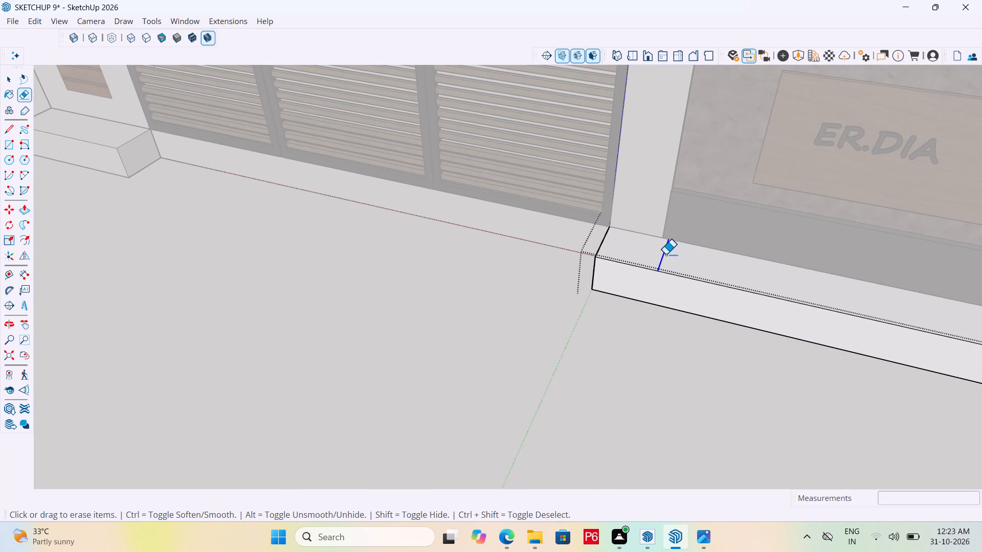
pyautogui.moveTo(665, 255); pyautogui.dragTo(657, 255)
pyautogui.scroll(-6, 622, 262)
pyautogui.scroll(-6, 586, 290)
pyautogui.scroll(-7, 555, 340)
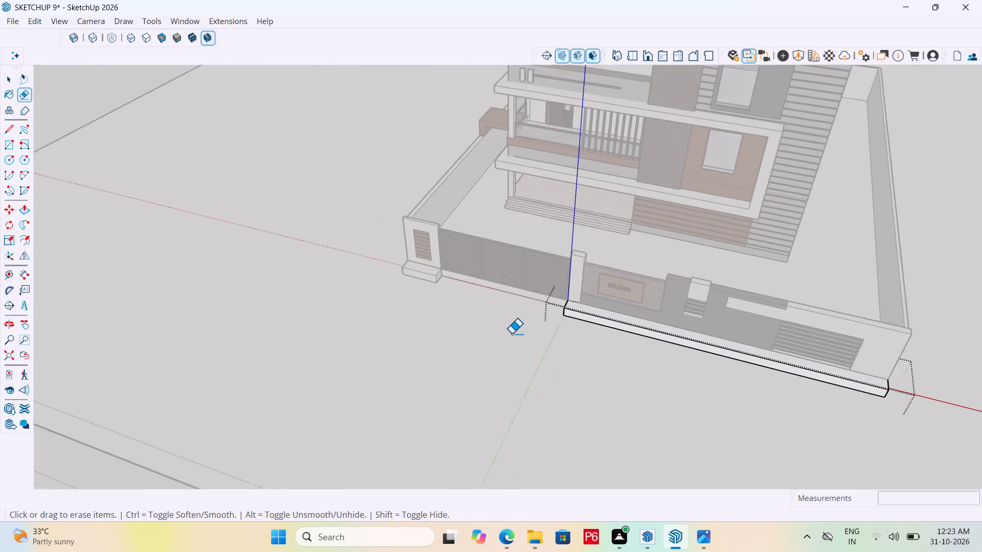
pyautogui.scroll(4, 510, 334)
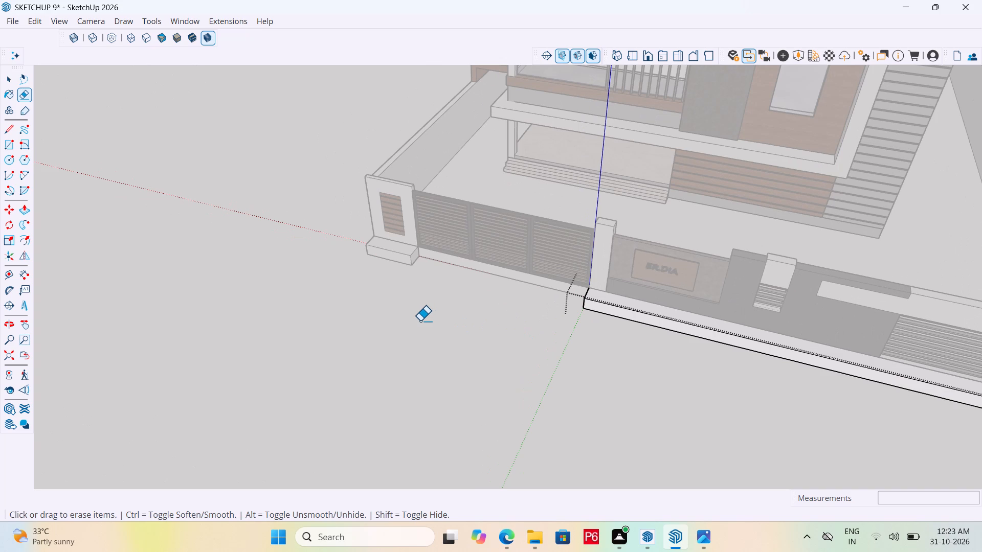
pyautogui.moveTo(420, 321); pyautogui.dragTo(381, 359)
pyautogui.press('space')
pyautogui.click(442, 335)
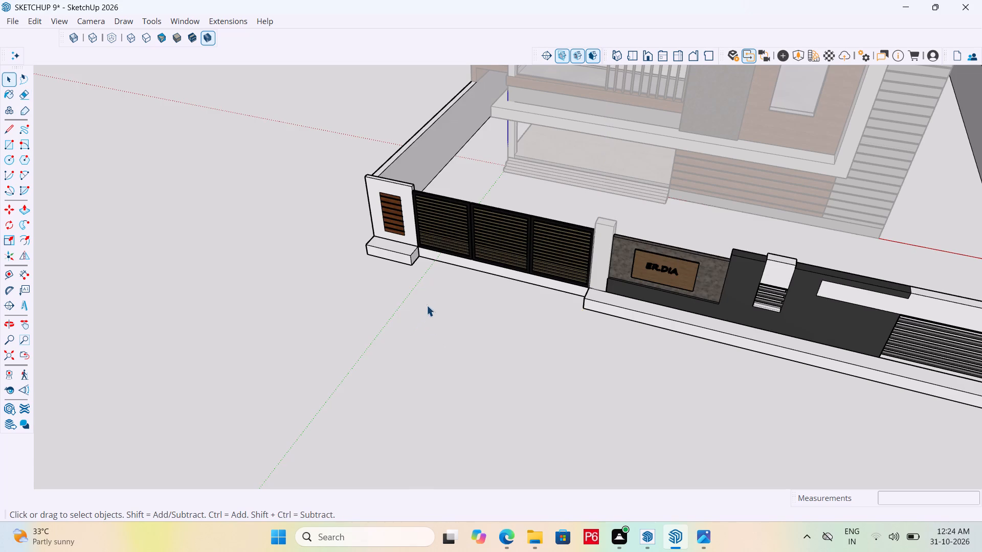
# Open the base block group below the small louvred pillar and offset its top face inward about 3 1/8".
pyautogui.moveTo(430, 295); pyautogui.dragTo(453, 289, button='middle')
pyautogui.scroll(14, 457, 296)
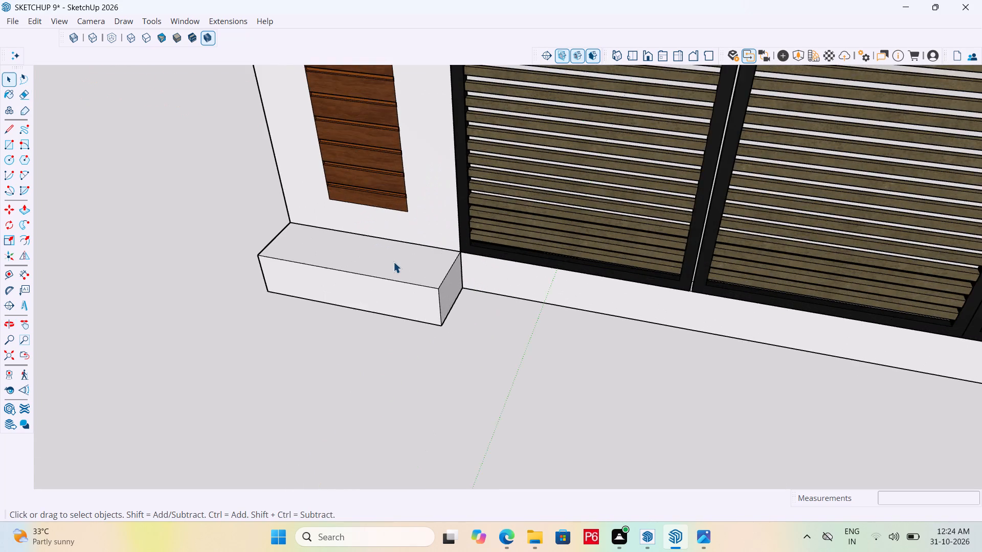
pyautogui.click(393, 262)
pyautogui.doubleClick(386, 258)
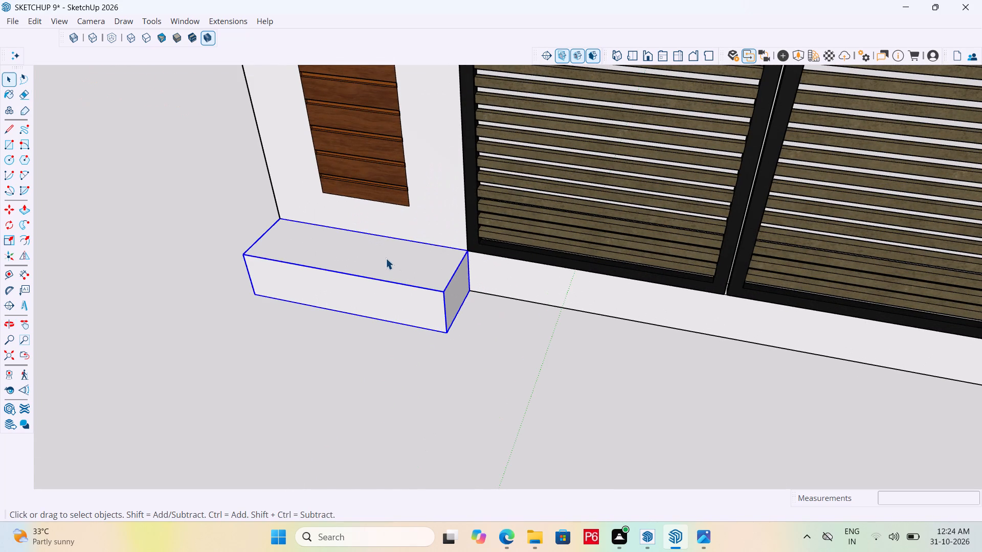
pyautogui.click(380, 258)
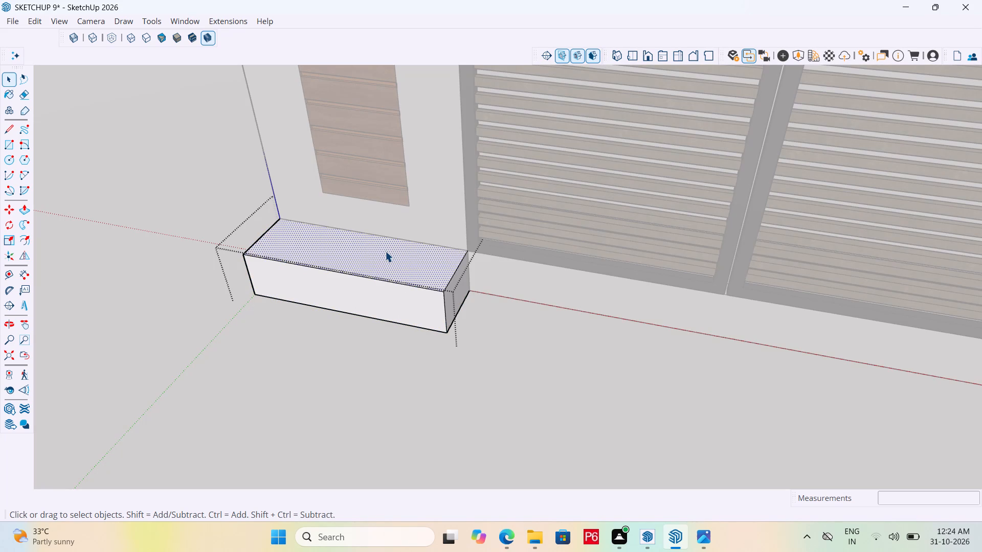
pyautogui.moveTo(385, 251); pyautogui.dragTo(325, 315, button='middle')
pyautogui.scroll(5, 336, 265)
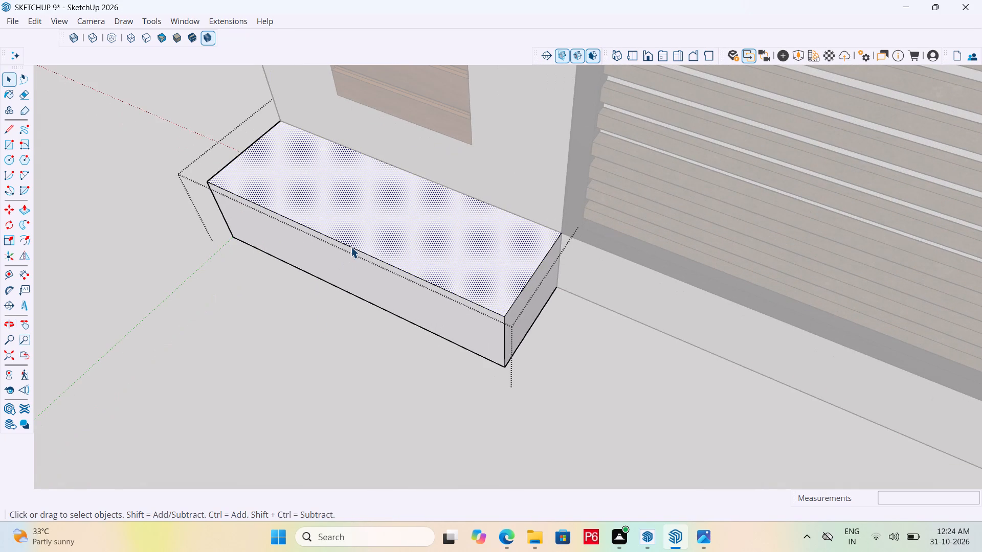
pyautogui.click(26, 244)
pyautogui.click(337, 209)
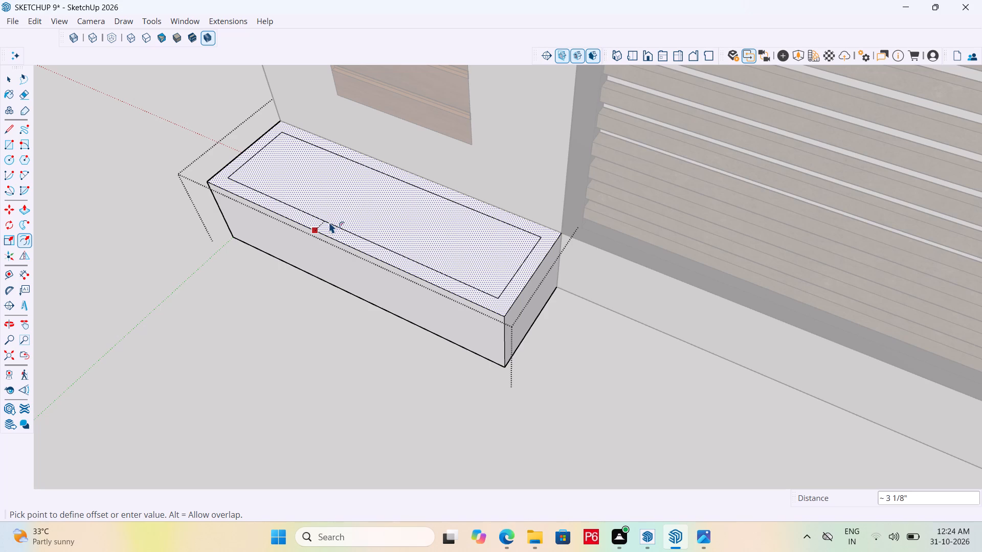
pyautogui.click(329, 222)
# Push the inner top face of the small base block down about 5 3/8" to form a planter recess.
pyautogui.press('space')
pyautogui.click(415, 233)
pyautogui.press('p')
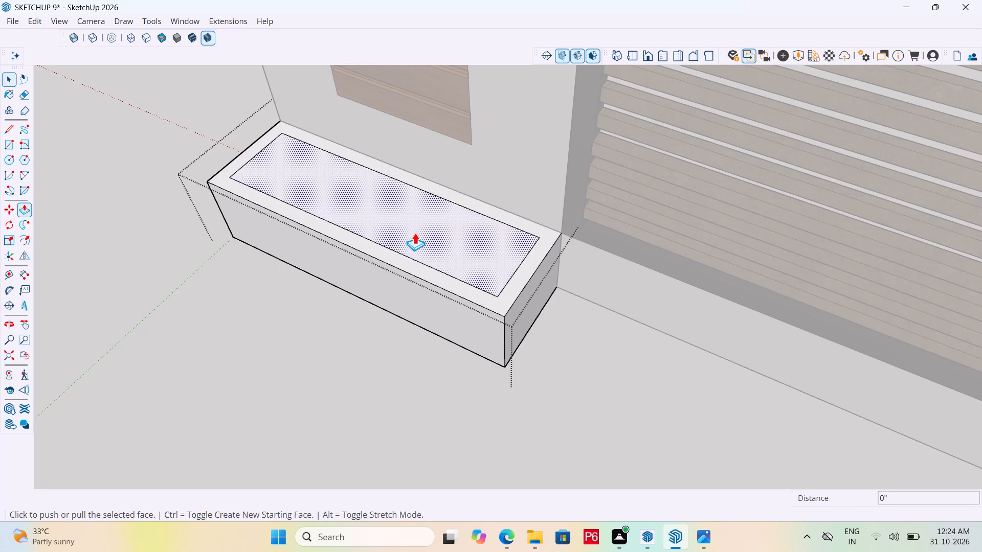
pyautogui.click(415, 233)
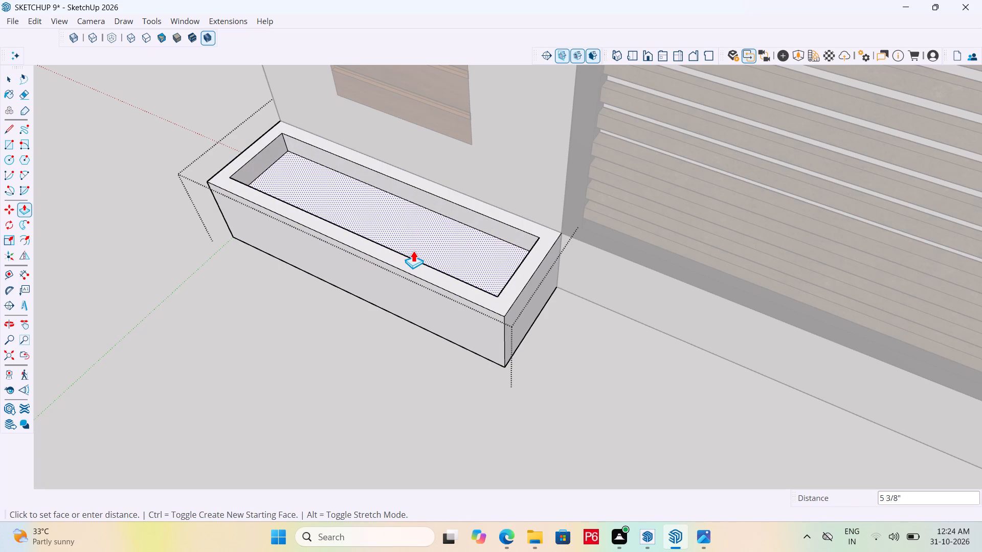
pyautogui.click(413, 250)
# Save the model with the recessed planter box.
pyautogui.hotkey('ctrl', 's')
pyautogui.hotkey('ctrl', 's')
pyautogui.hotkey('ctrl', 's')
pyautogui.hotkey('ctrl', 's')
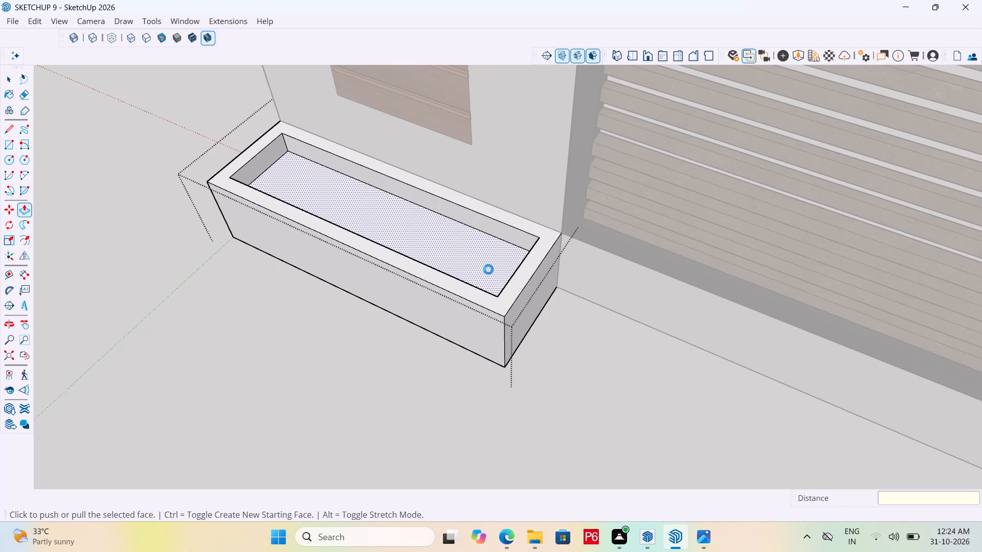
# Paint the planter recess floor with the Soil_04_1K material from the Ground collection.
pyautogui.press('space')
pyautogui.scroll(-4, 455, 291)
pyautogui.press('space')
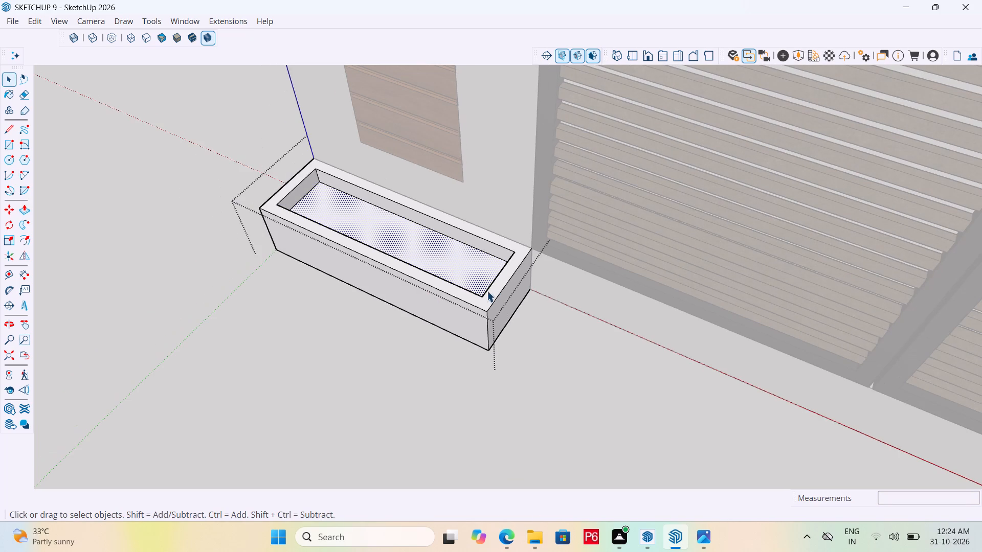
pyautogui.moveTo(487, 291); pyautogui.dragTo(344, 276, button='middle')
pyautogui.scroll(-1, 487, 291)
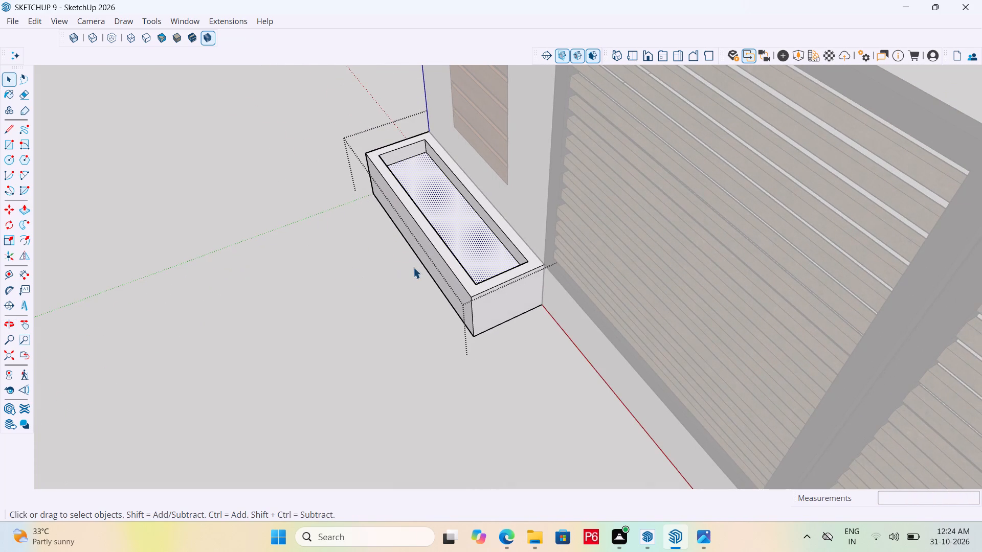
pyautogui.scroll(5, 458, 216)
pyautogui.click(425, 189)
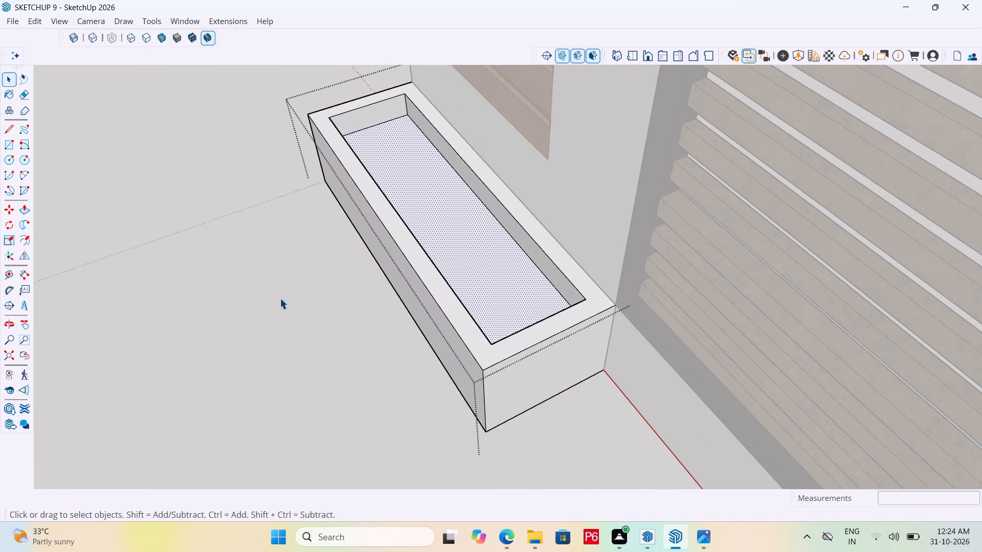
pyautogui.press('b')
pyautogui.scroll(-5, 606, 136)
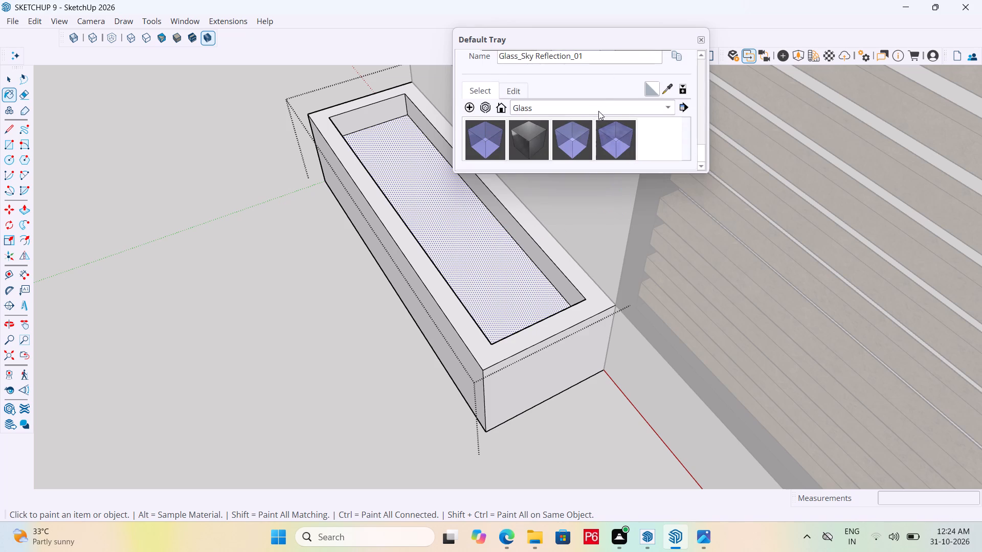
pyautogui.click(604, 105)
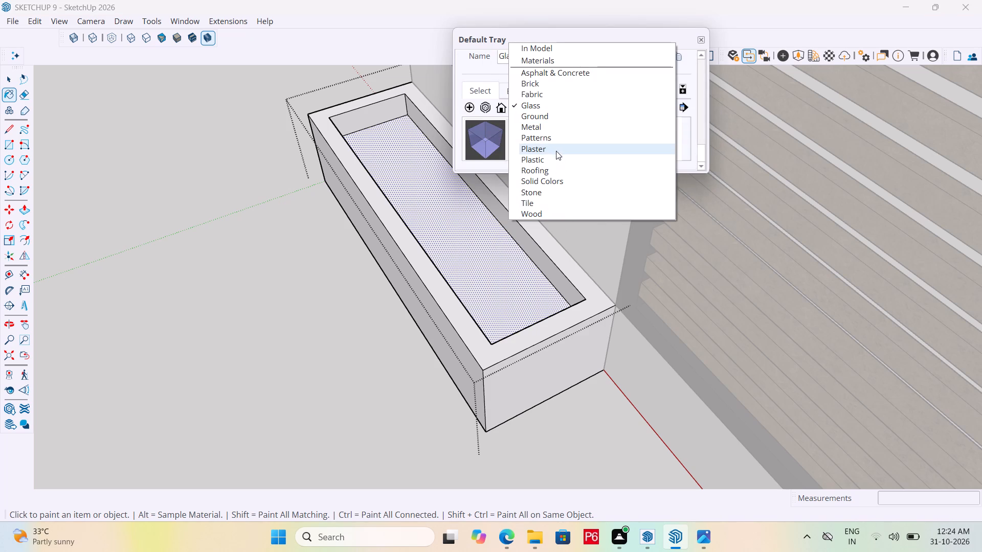
pyautogui.click(556, 113)
pyautogui.click(620, 140)
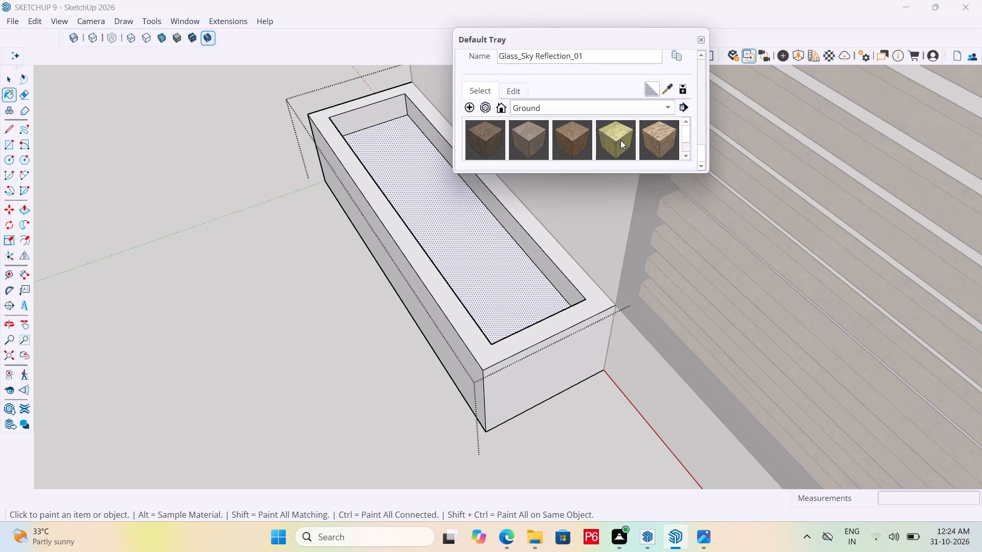
pyautogui.click(467, 231)
# Examine the soil texture on the planter floor up close.
pyautogui.scroll(-4, 393, 214)
pyautogui.moveTo(392, 215); pyautogui.dragTo(447, 210, button='middle')
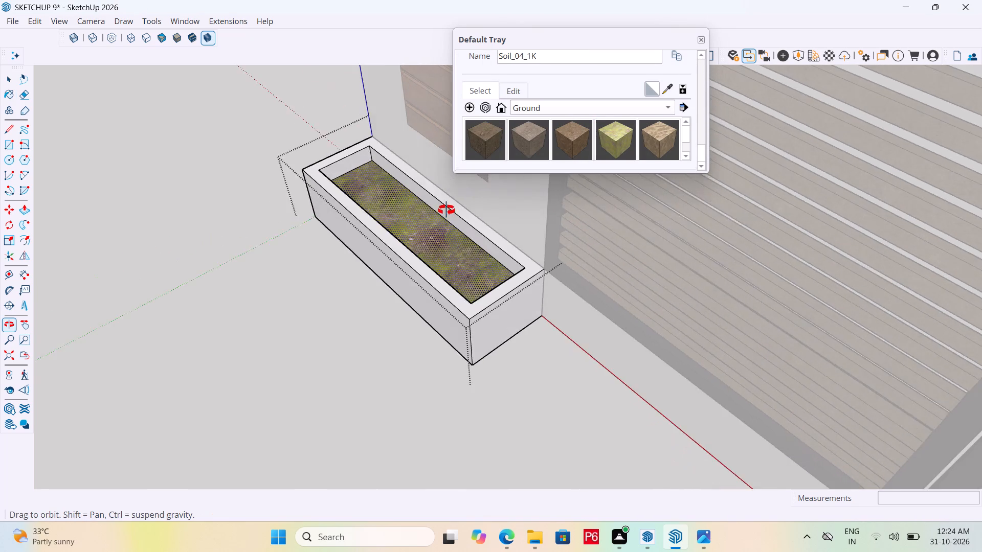
pyautogui.moveTo(447, 210); pyautogui.dragTo(465, 204, button='middle')
pyautogui.scroll(8, 465, 204)
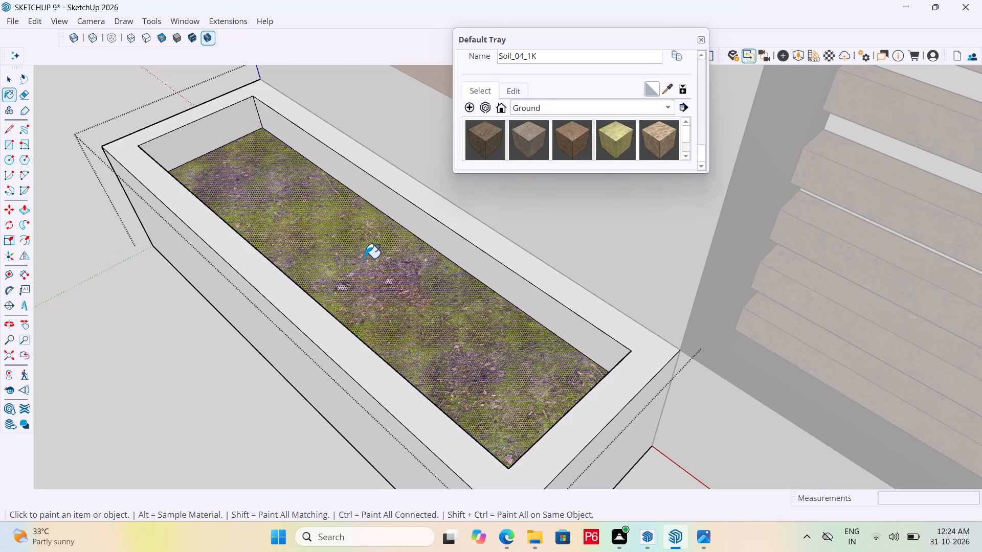
pyautogui.scroll(-12, 366, 250)
pyautogui.scroll(1, 246, 237)
pyautogui.scroll(-12, 254, 232)
# Close the planter group, open the long base block below the nameplate wall and offset its top face inward by the planter's rim width.
pyautogui.moveTo(359, 393); pyautogui.dragTo(478, 361, button='middle')
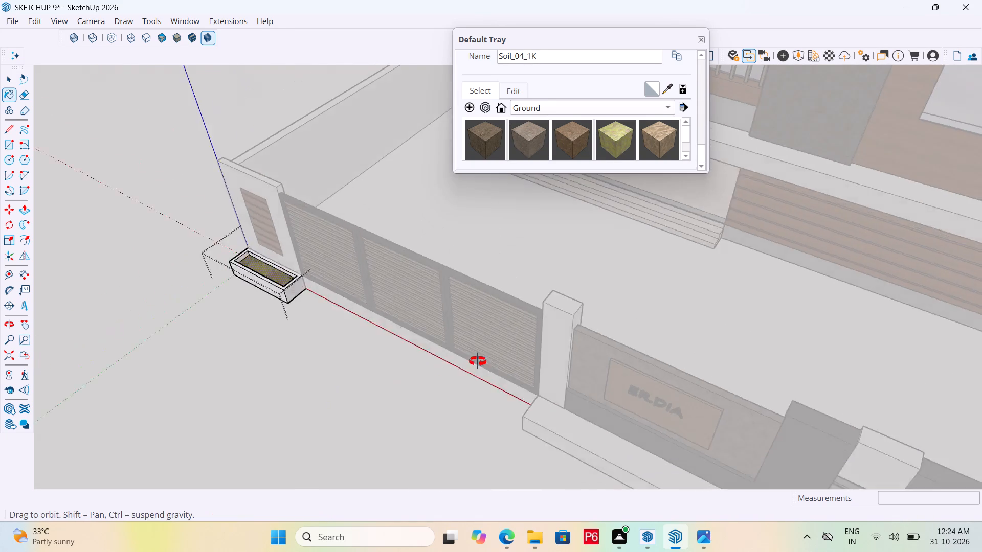
pyautogui.moveTo(478, 361); pyautogui.dragTo(545, 343, button='middle')
pyautogui.scroll(1, 541, 340)
pyautogui.scroll(-6, 454, 346)
pyautogui.scroll(6, 572, 387)
pyautogui.press('space')
pyautogui.click(604, 366)
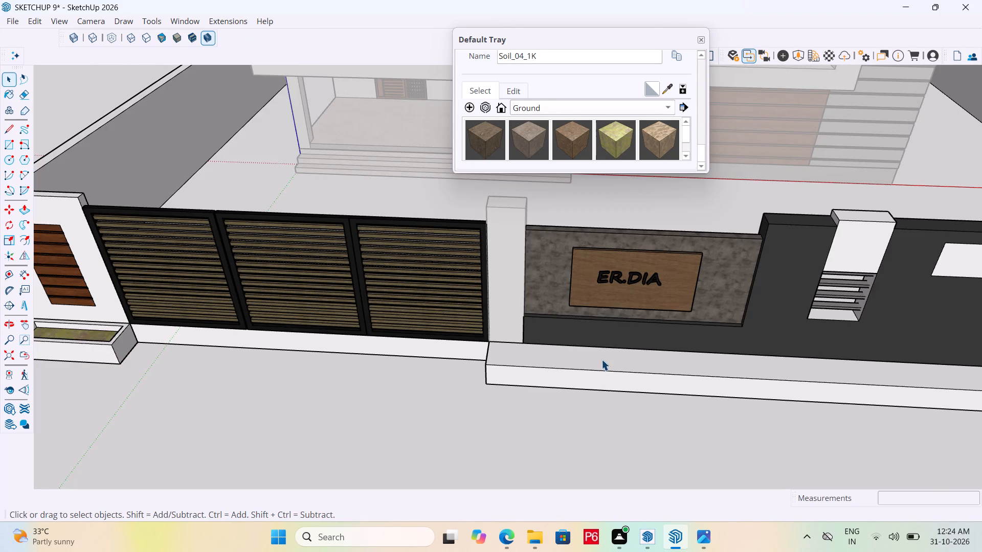
pyautogui.doubleClick(601, 358)
pyautogui.doubleClick(543, 354)
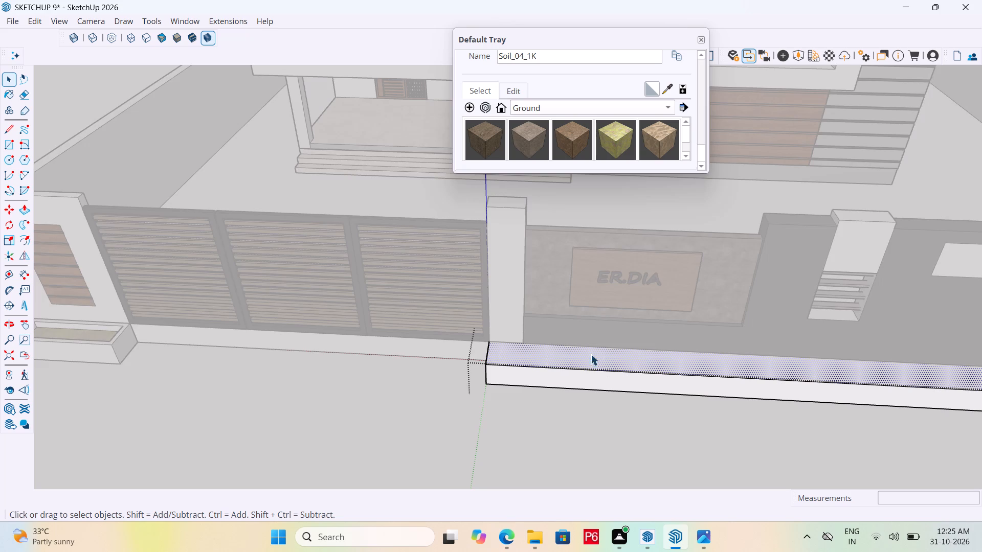
pyautogui.scroll(9, 597, 353)
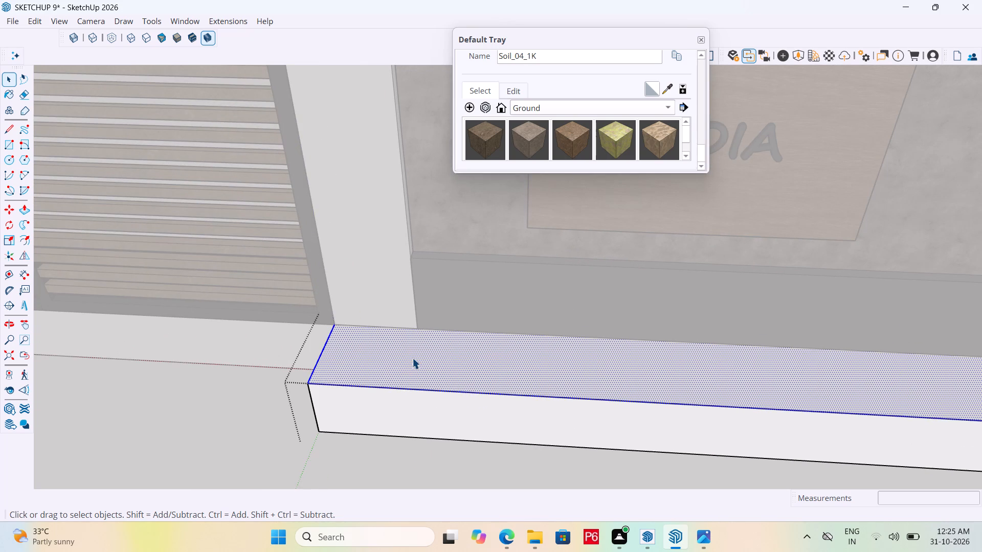
pyautogui.click(26, 240)
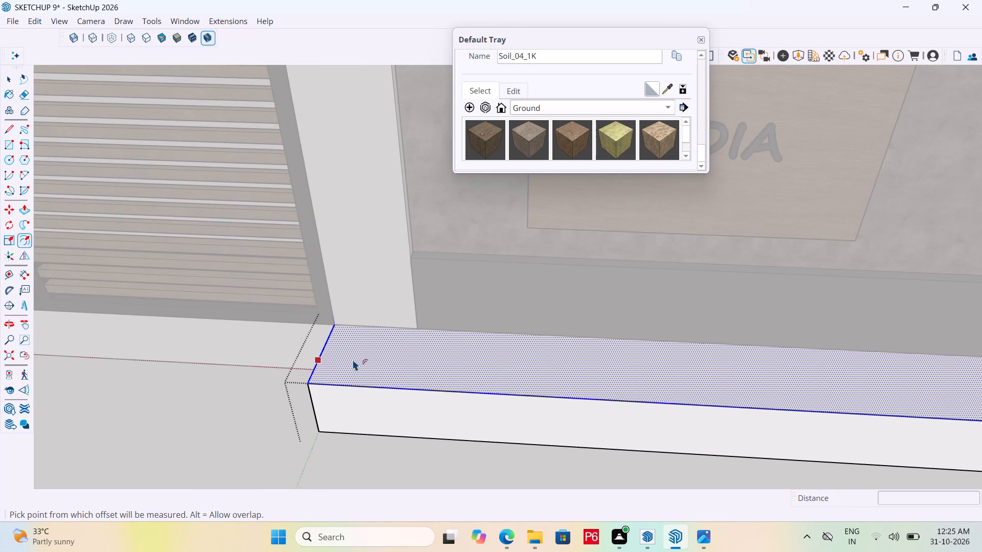
pyautogui.doubleClick(358, 356)
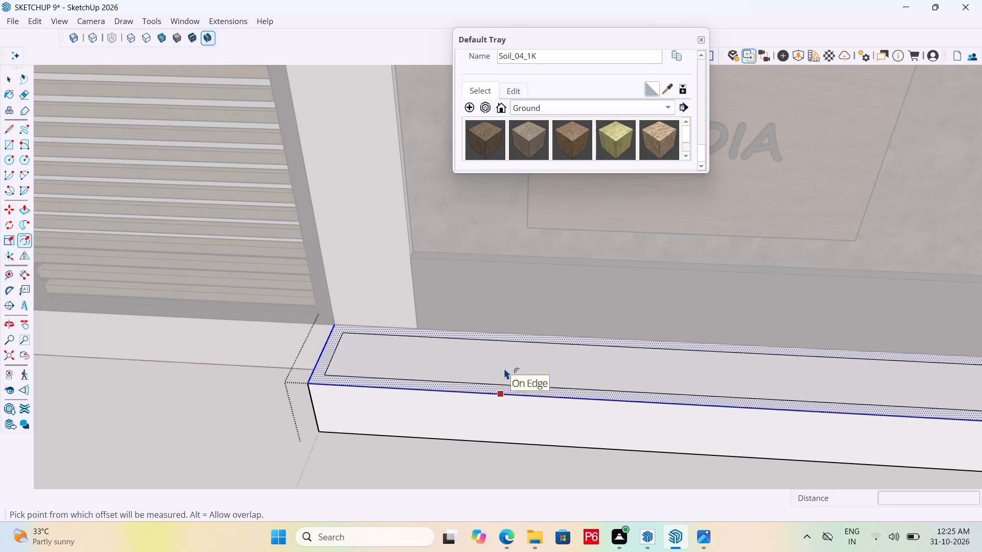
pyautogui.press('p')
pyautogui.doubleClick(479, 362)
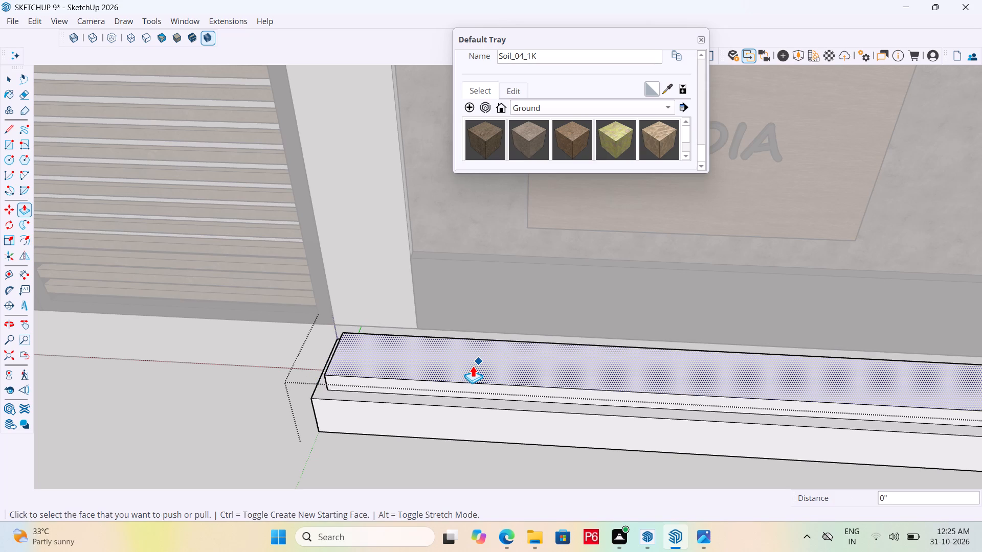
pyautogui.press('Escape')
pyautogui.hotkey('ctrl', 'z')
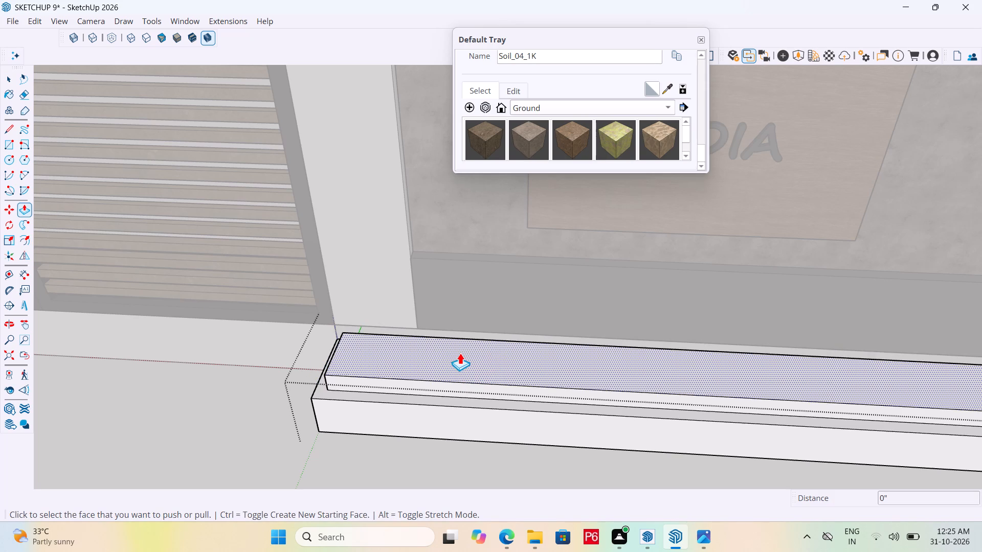
# Push the long base block's inset top face down about 5 3/8", matching the recess depth of the small gate-side planter.
pyautogui.click(460, 352)
pyautogui.scroll(-5, 574, 390)
pyautogui.scroll(-10, 763, 369)
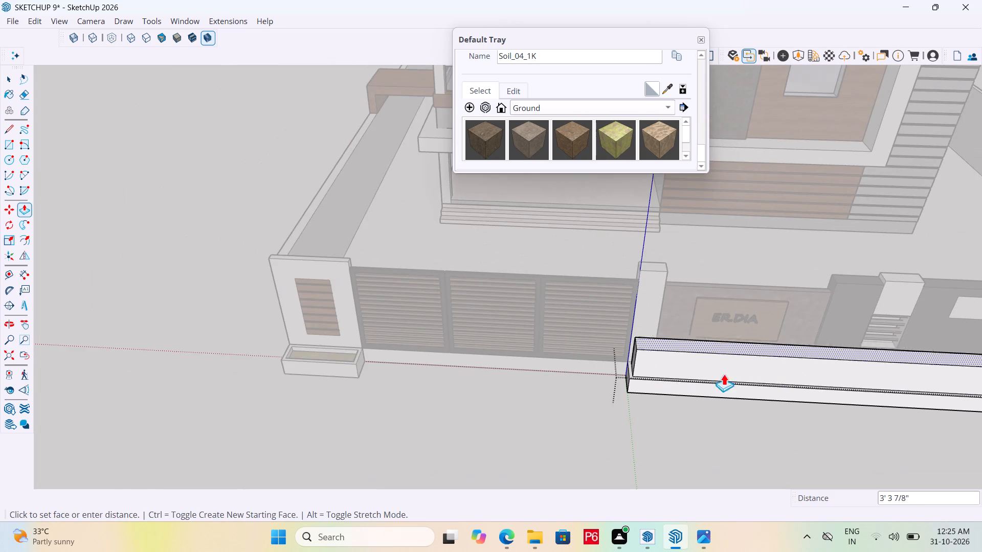
pyautogui.scroll(6, 337, 364)
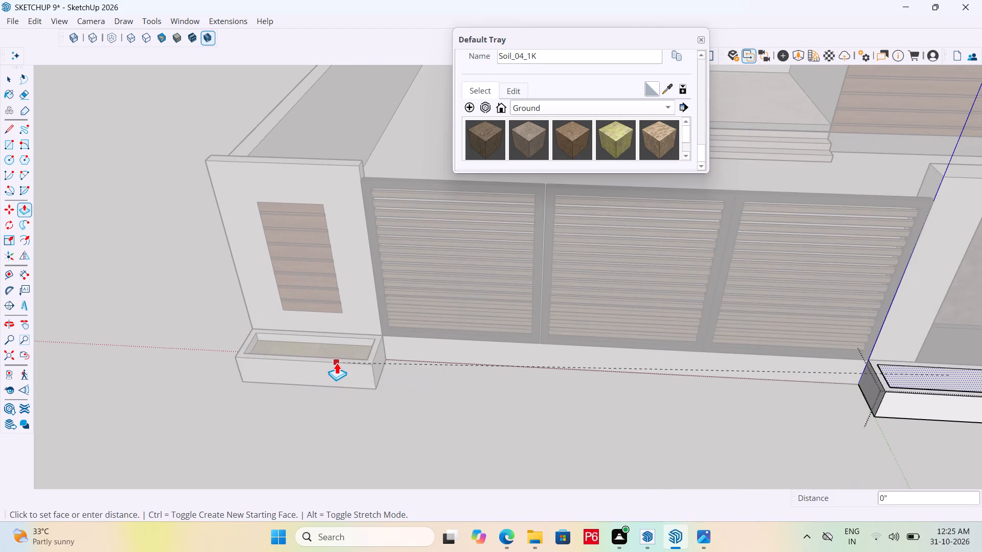
pyautogui.scroll(1, 337, 362)
pyautogui.moveTo(337, 362); pyautogui.dragTo(313, 402, button='middle')
pyautogui.scroll(4, 313, 402)
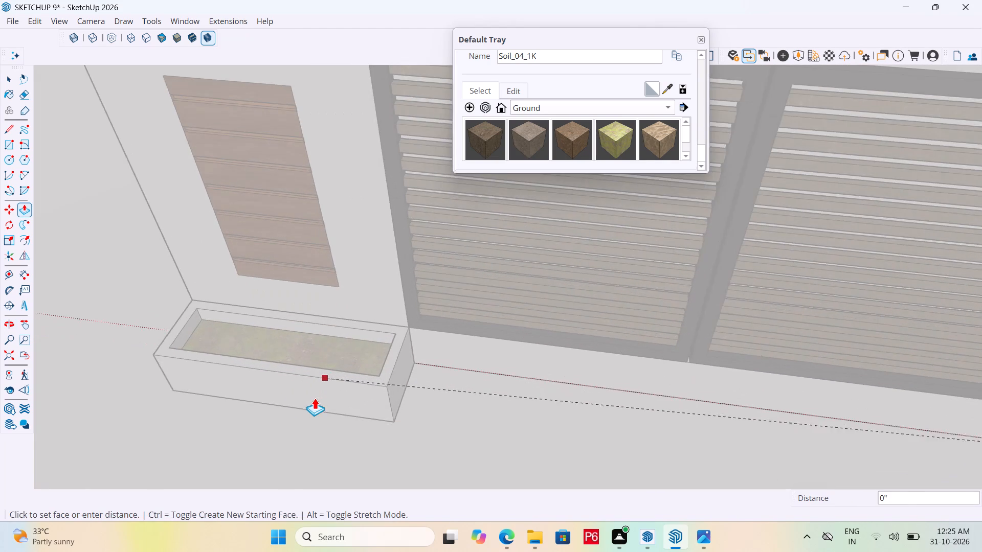
pyautogui.scroll(5, 315, 398)
pyautogui.click(362, 340)
# Paint the long planter's recess floor with the Soil_04_1K material.
pyautogui.scroll(-10, 310, 328)
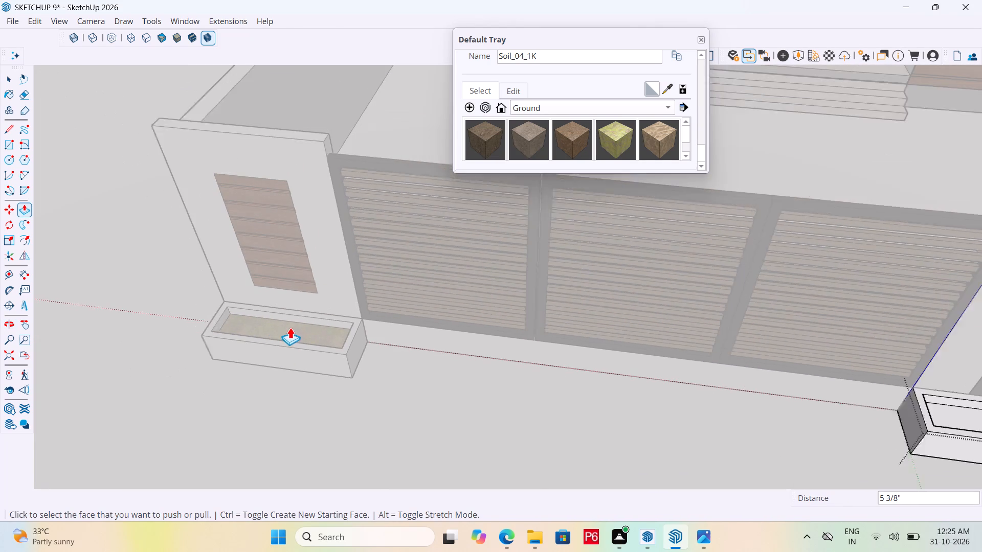
pyautogui.scroll(-8, 290, 327)
pyautogui.moveTo(532, 407); pyautogui.dragTo(581, 415, button='middle')
pyautogui.scroll(2, 705, 379)
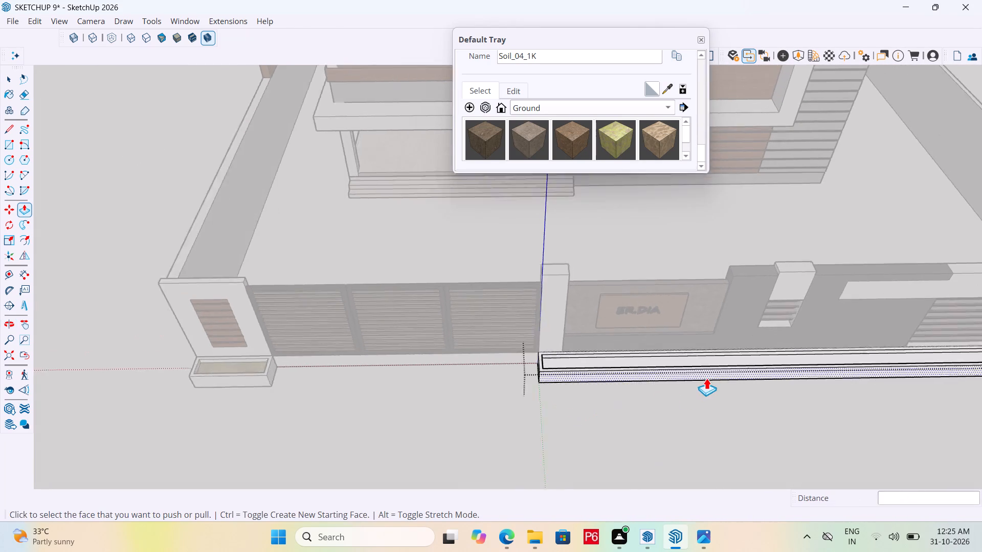
pyautogui.scroll(9, 706, 378)
pyautogui.click(611, 136)
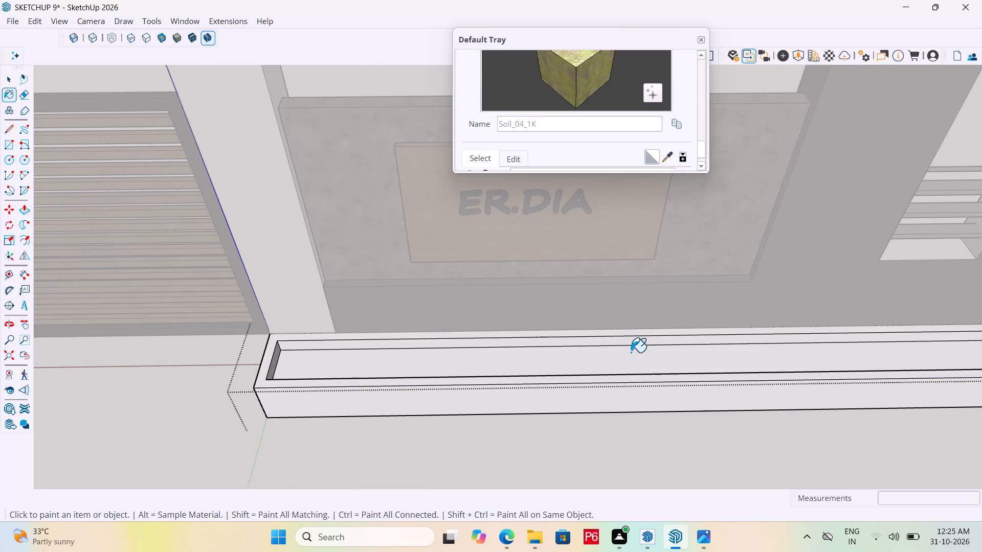
pyautogui.click(632, 363)
# Save the model with the long planter's soil applied.
pyautogui.scroll(-5, 674, 361)
pyautogui.hotkey('ctrl', 's')
pyautogui.hotkey('ctrl', 's')
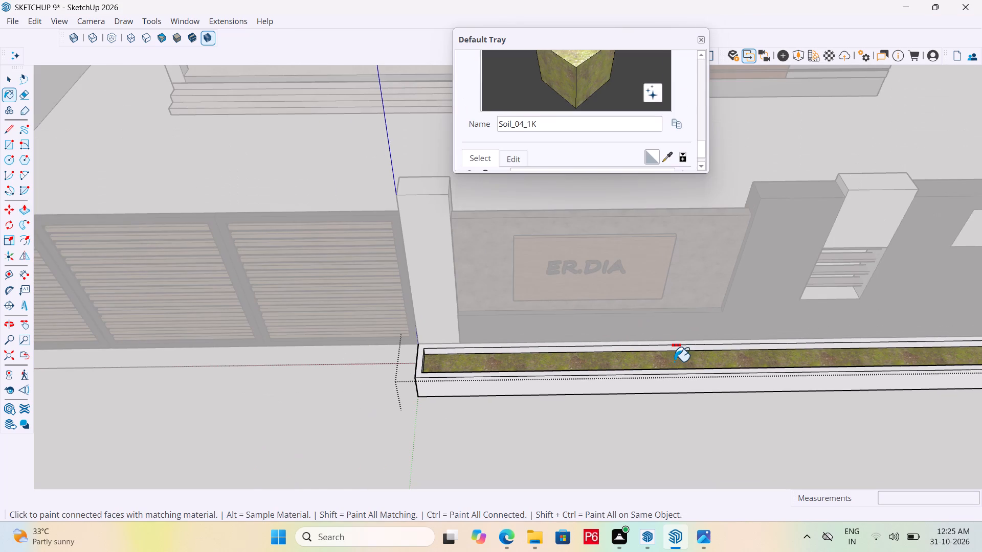
pyautogui.hotkey('ctrl', 's')
pyautogui.hotkey('ctrl', 's')
pyautogui.hotkey('ctrl', 's')
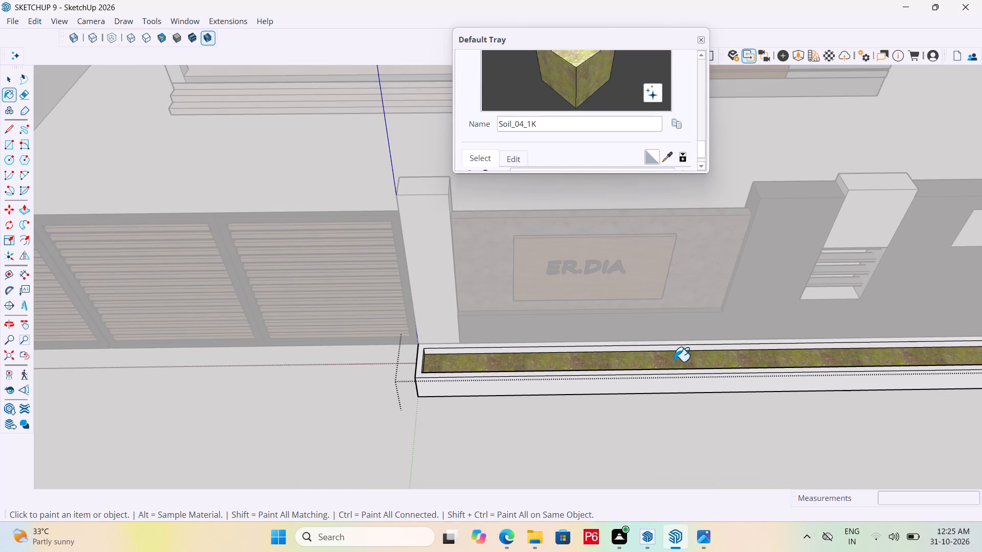
# Close the long planter's group at its far end.
pyautogui.scroll(-5, 576, 432)
pyautogui.moveTo(817, 440); pyautogui.dragTo(644, 392, button='middle')
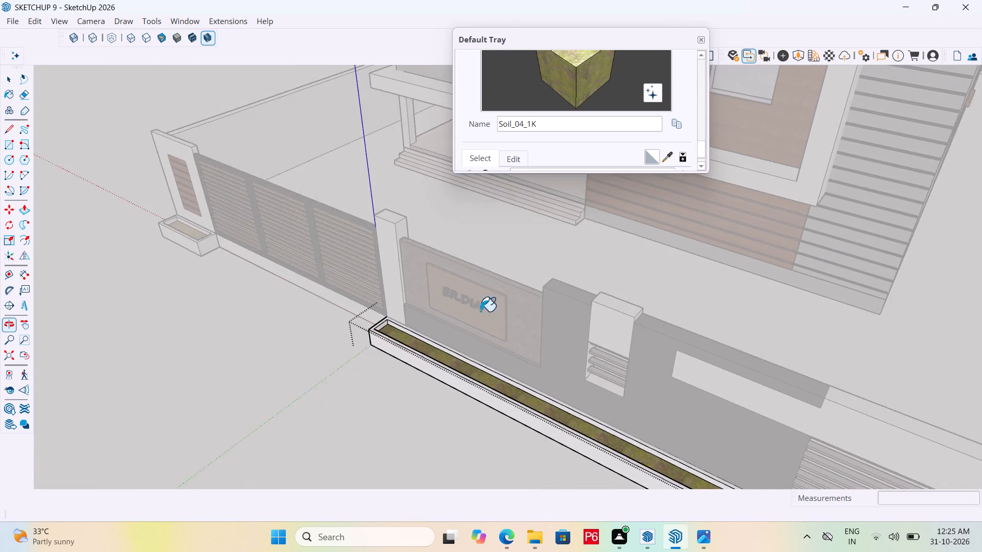
pyautogui.scroll(-6, 434, 307)
pyautogui.scroll(-6, 539, 357)
pyautogui.moveTo(567, 442); pyautogui.dragTo(658, 445, button='middle')
pyautogui.scroll(3, 658, 445)
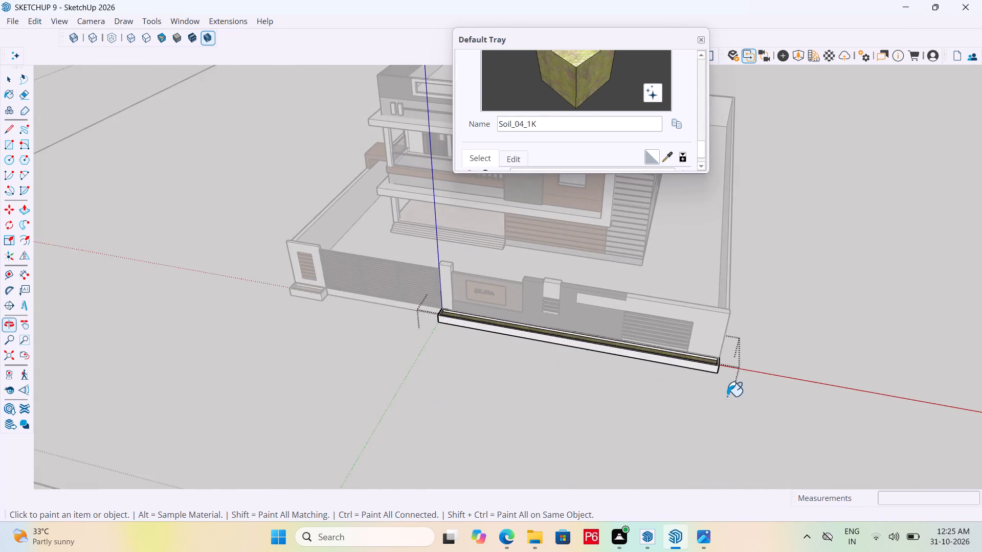
pyautogui.scroll(10, 727, 371)
pyautogui.press('space')
pyautogui.click(703, 373)
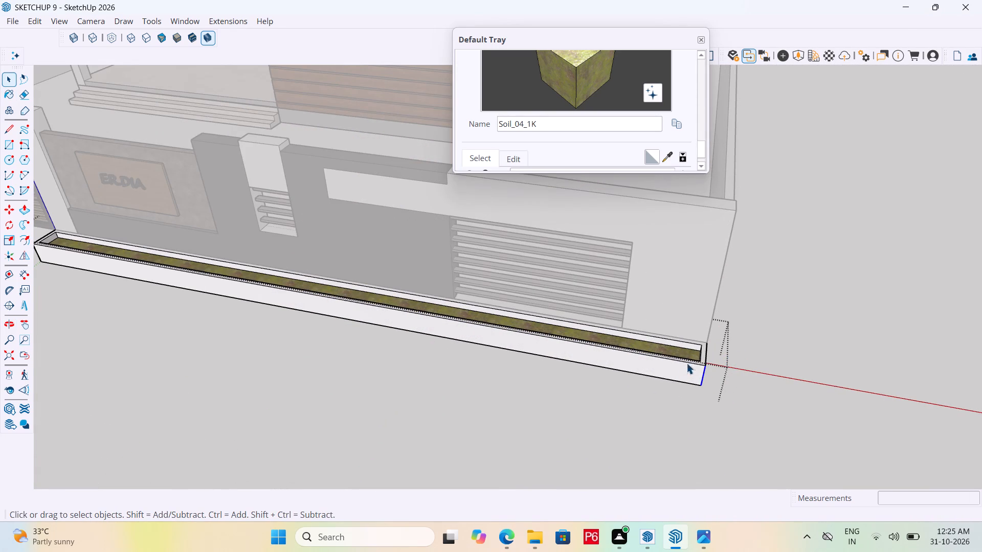
pyautogui.click(764, 371)
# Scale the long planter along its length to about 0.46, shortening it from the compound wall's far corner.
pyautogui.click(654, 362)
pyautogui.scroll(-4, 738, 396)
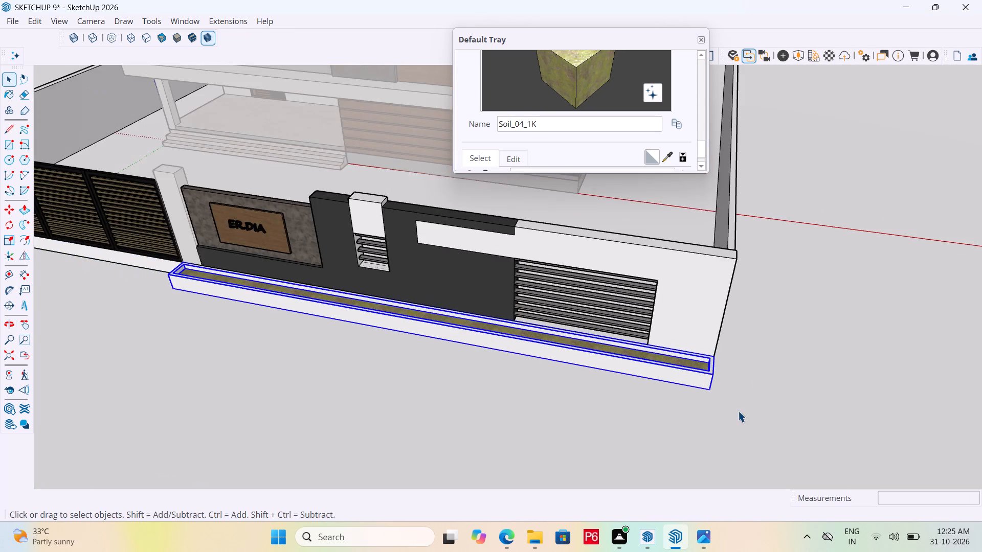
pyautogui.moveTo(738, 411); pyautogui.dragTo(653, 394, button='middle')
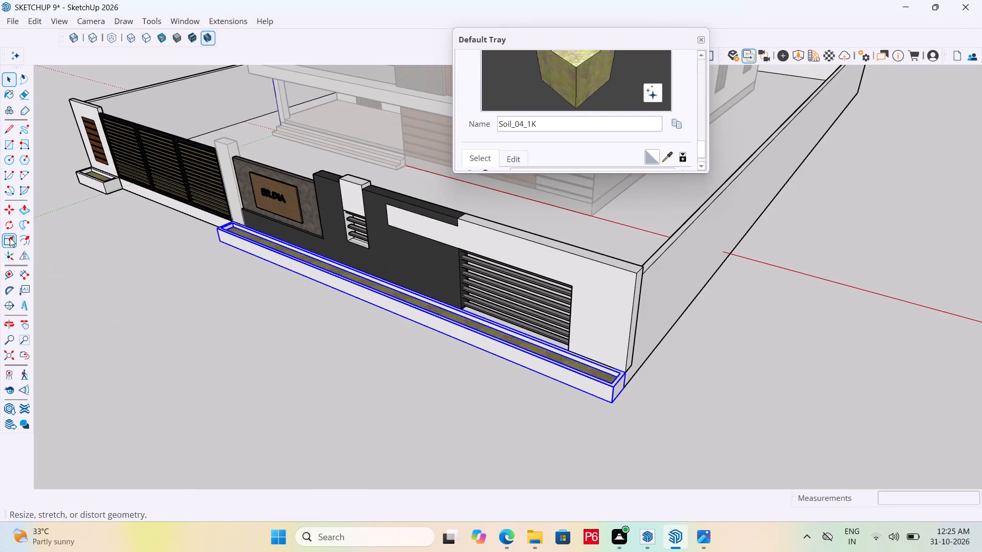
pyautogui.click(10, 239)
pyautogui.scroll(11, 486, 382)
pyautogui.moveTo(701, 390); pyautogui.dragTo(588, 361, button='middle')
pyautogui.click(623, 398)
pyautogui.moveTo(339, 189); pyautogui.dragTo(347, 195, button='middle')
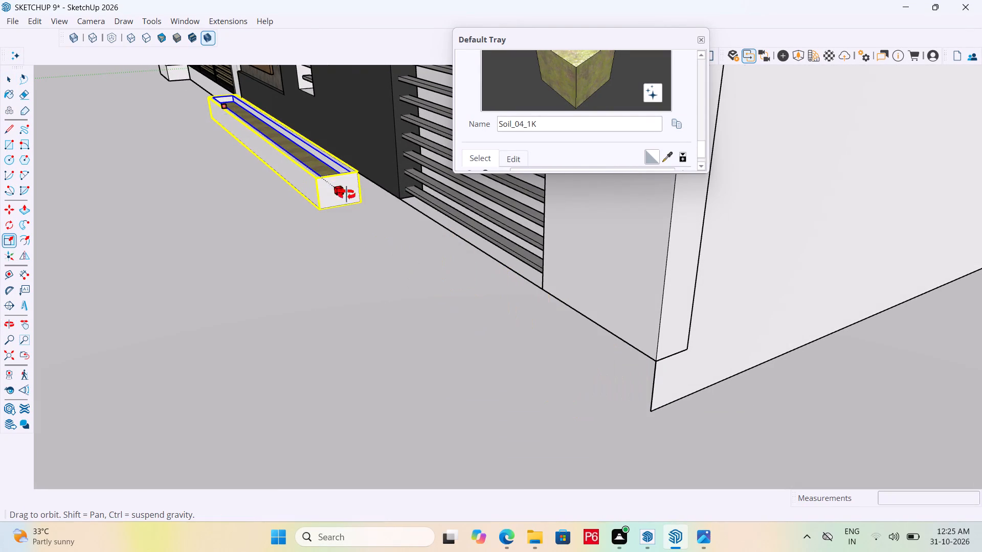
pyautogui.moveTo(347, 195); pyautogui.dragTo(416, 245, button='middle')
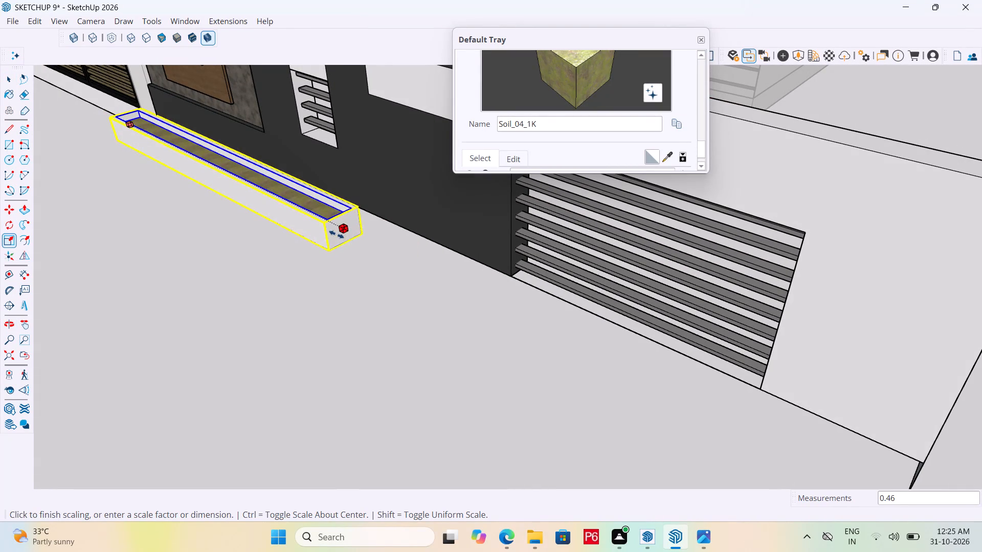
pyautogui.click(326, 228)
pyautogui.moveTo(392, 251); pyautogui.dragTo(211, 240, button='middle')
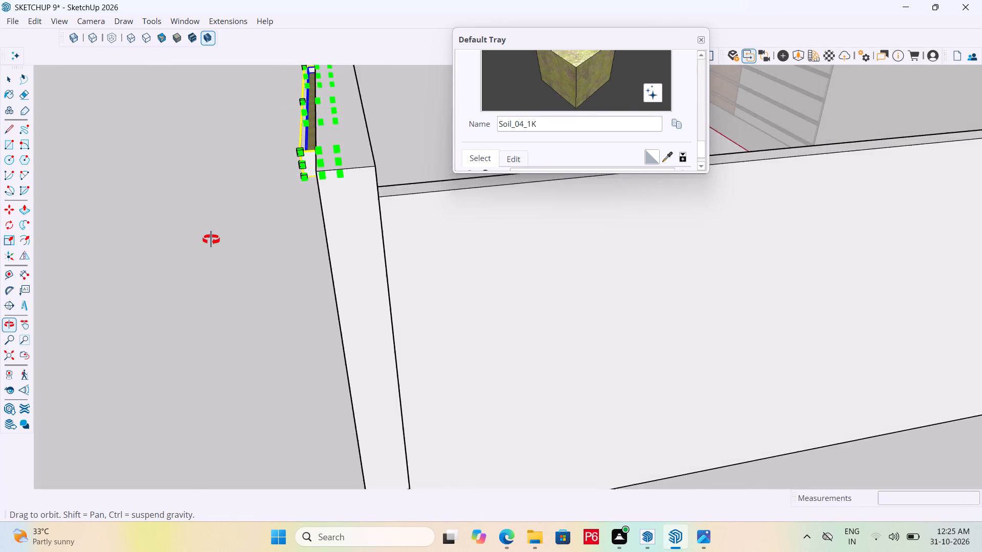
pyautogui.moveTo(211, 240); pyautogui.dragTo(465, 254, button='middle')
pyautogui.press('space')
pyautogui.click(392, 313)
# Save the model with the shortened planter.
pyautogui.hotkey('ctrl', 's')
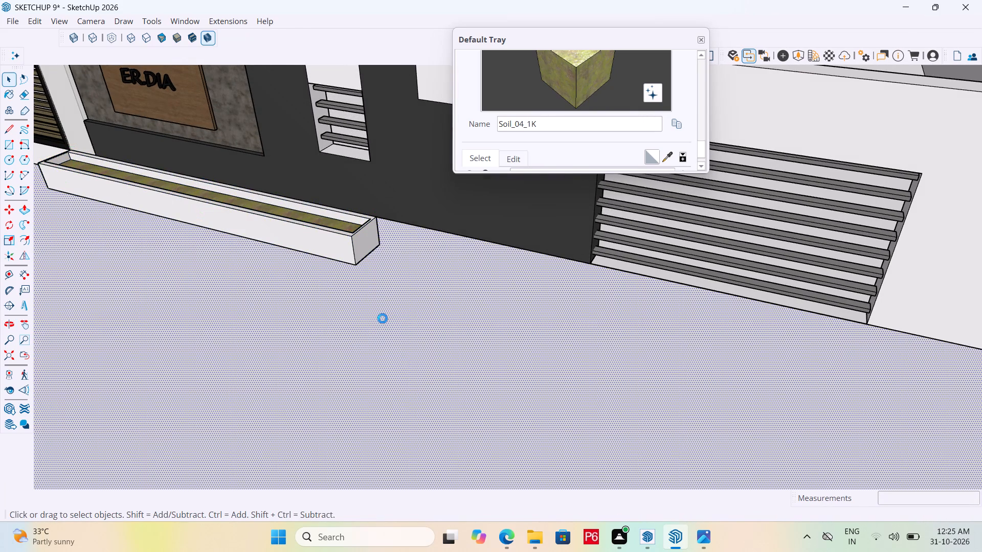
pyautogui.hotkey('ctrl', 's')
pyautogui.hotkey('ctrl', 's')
# Examine the shortened planter from several angles to judge its length against the nameplate wall and the shelved pillar.
pyautogui.press('space')
pyautogui.click(360, 246)
pyautogui.scroll(-5, 411, 287)
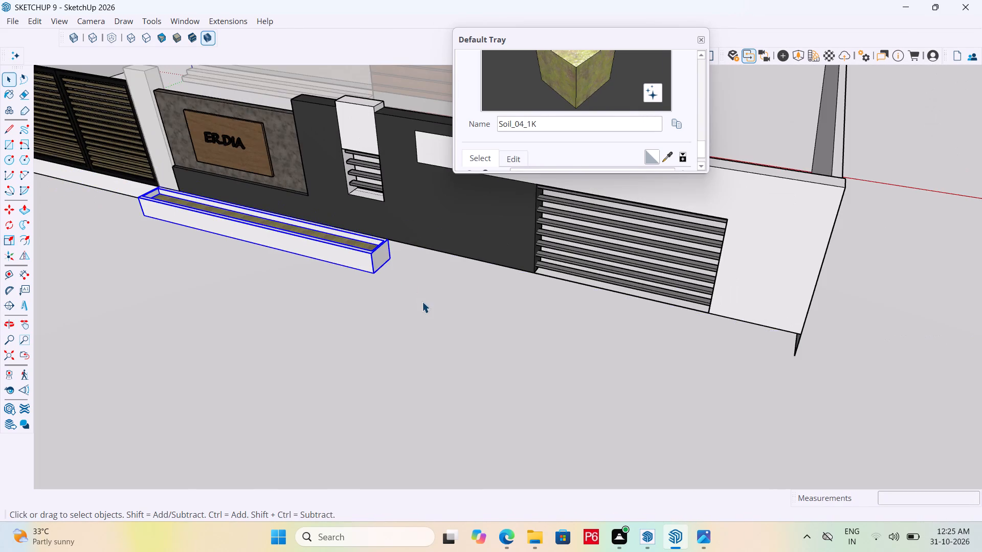
pyautogui.moveTo(254, 269); pyautogui.dragTo(563, 266, button='middle')
pyautogui.middleClick(544, 263)
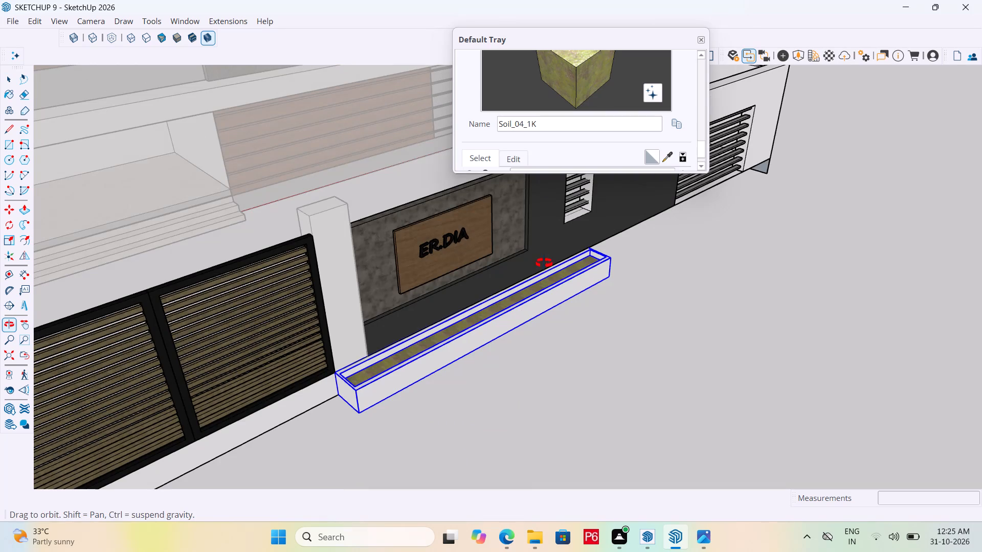
pyautogui.middleClick(545, 264)
pyautogui.moveTo(407, 379); pyautogui.dragTo(324, 313, button='middle')
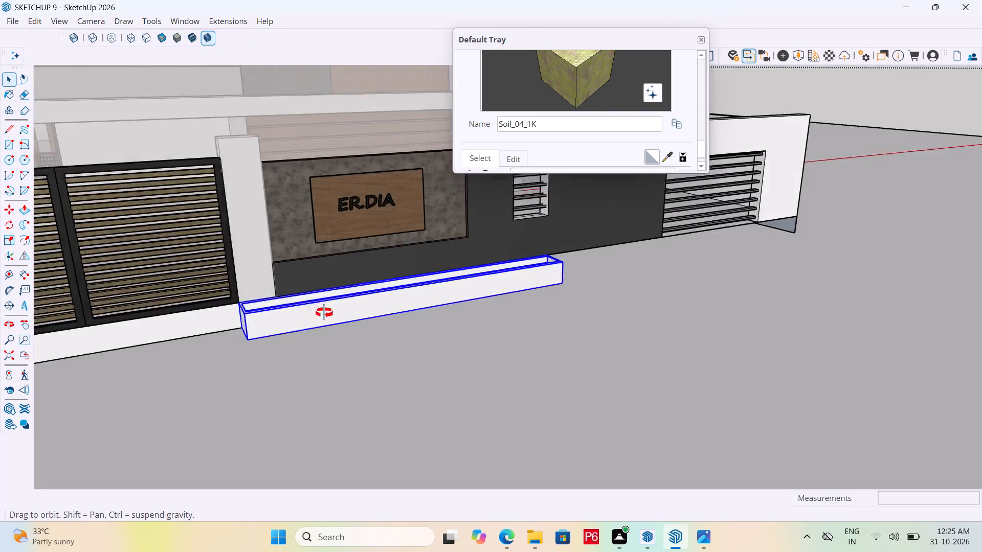
pyautogui.moveTo(324, 313); pyautogui.dragTo(95, 247, button='middle')
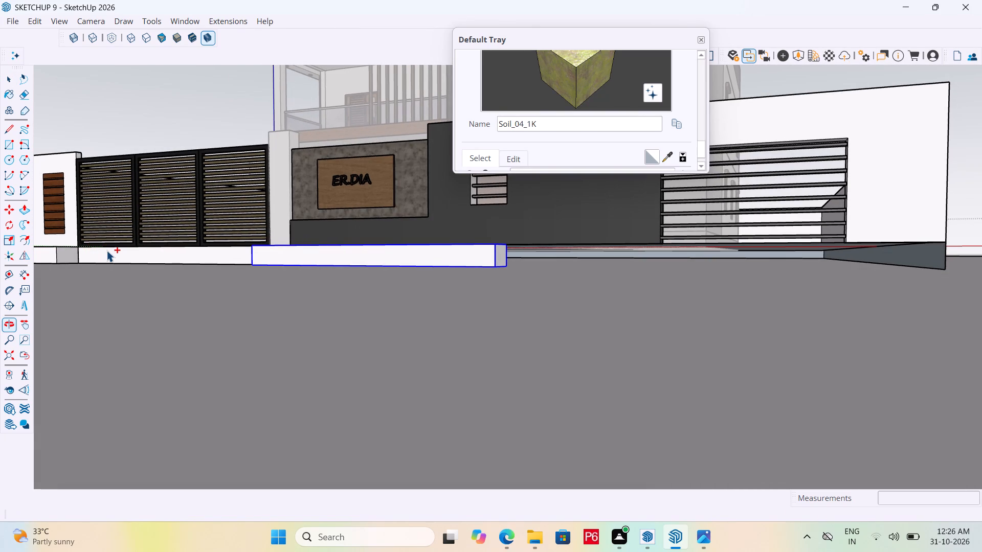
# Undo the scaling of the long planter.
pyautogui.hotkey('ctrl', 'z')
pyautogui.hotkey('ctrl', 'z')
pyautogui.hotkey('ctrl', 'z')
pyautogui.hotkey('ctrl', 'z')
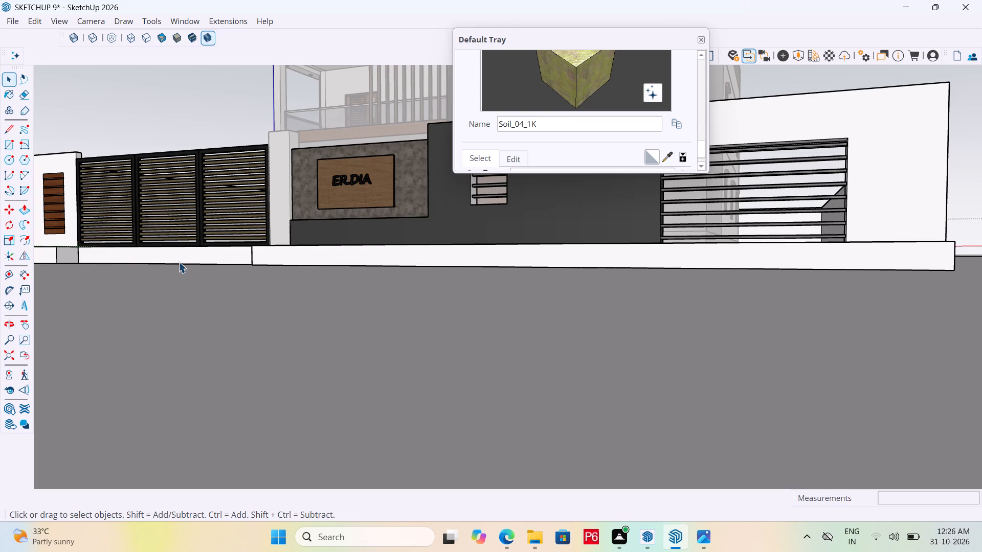
# Scale the long planter along the red axis to about 0.40, ending near the shelved pillar, and close the Default Tray.
pyautogui.moveTo(809, 340); pyautogui.dragTo(543, 417, button='middle')
pyautogui.scroll(-13, 407, 364)
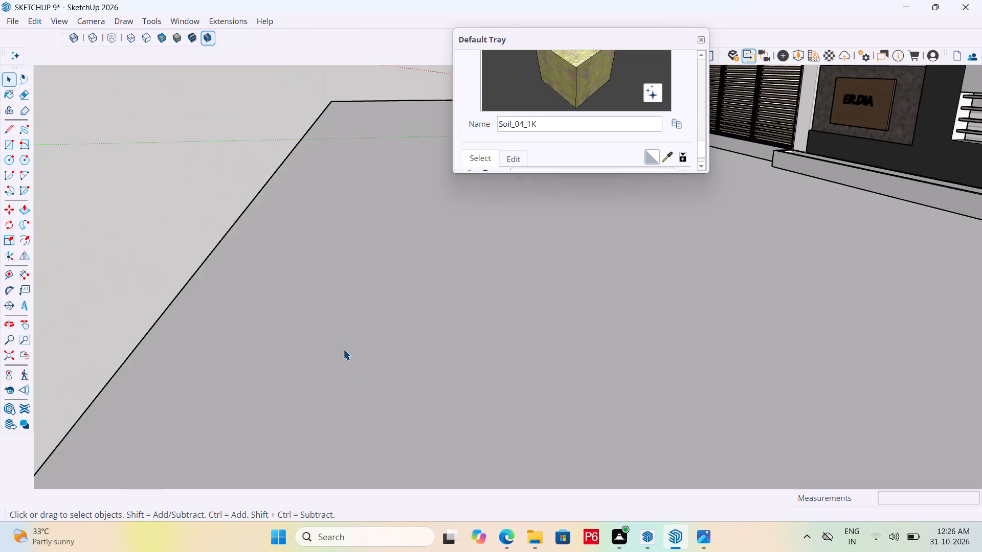
pyautogui.scroll(-13, 345, 347)
pyautogui.scroll(5, 930, 343)
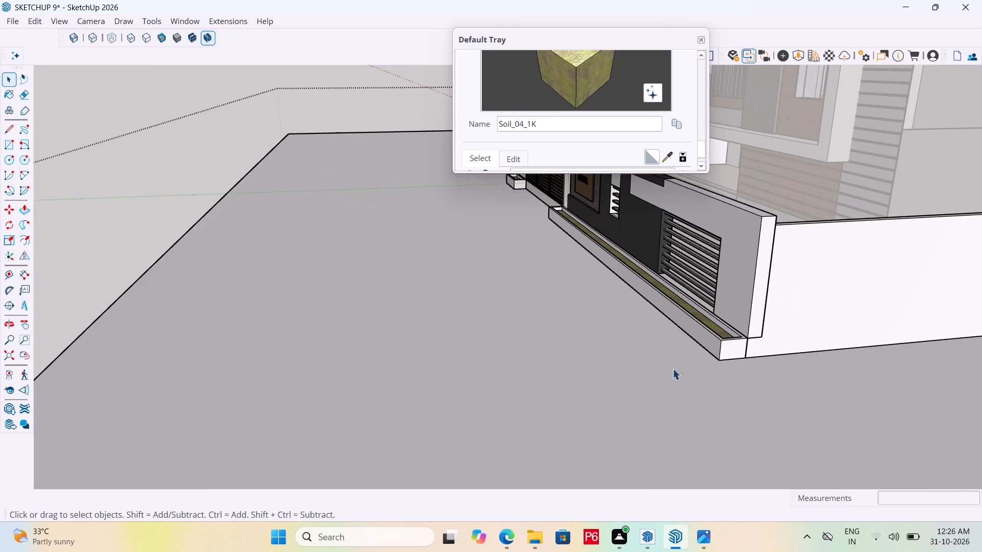
pyautogui.click(734, 354)
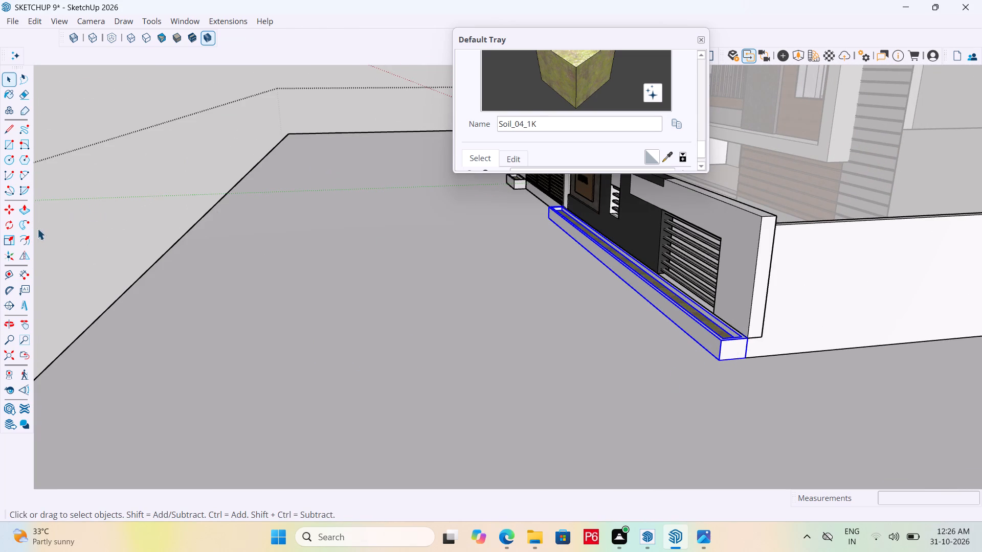
pyautogui.click(11, 238)
pyautogui.scroll(5, 818, 371)
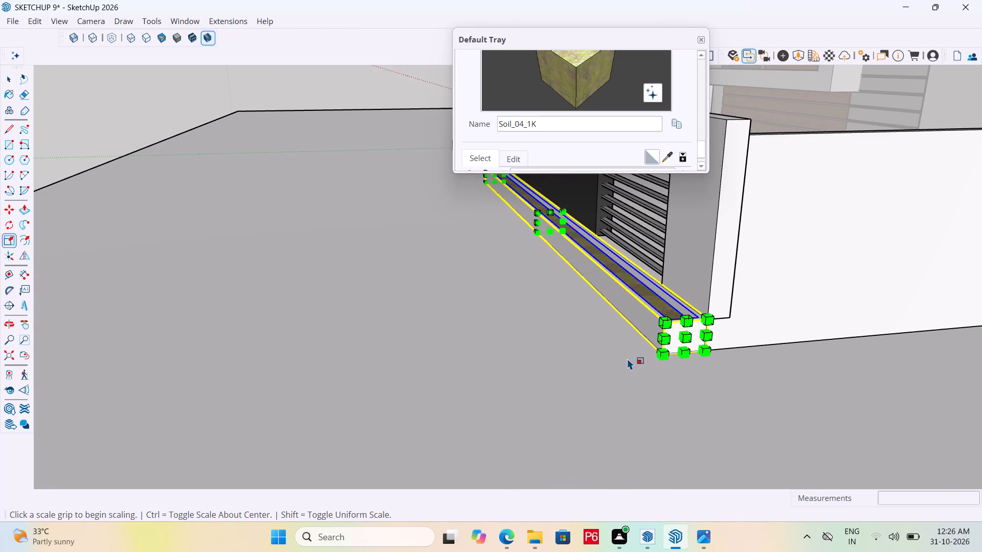
pyautogui.click(688, 336)
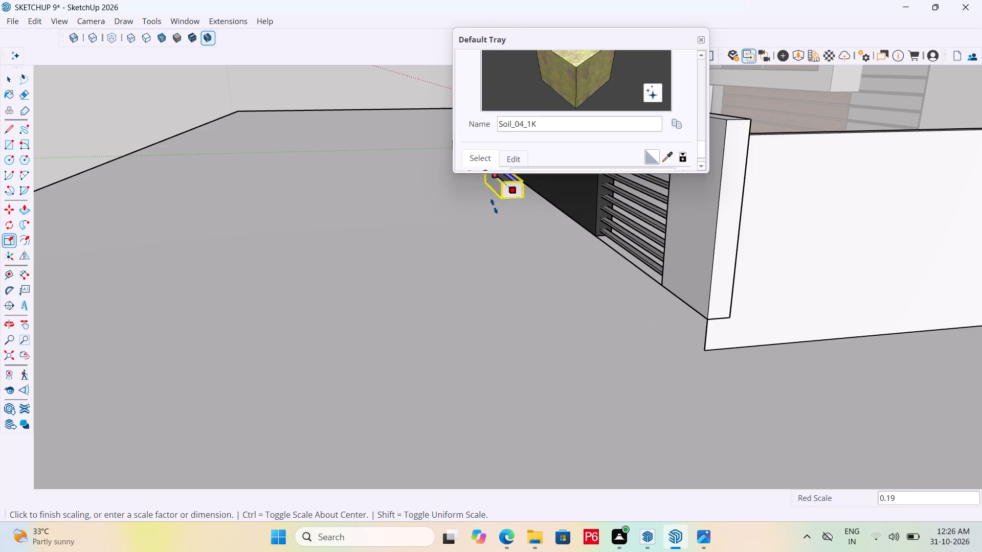
pyautogui.moveTo(570, 225); pyautogui.dragTo(693, 239, button='middle')
pyautogui.moveTo(701, 239); pyautogui.dragTo(839, 234, button='middle')
pyautogui.scroll(-4, 567, 393)
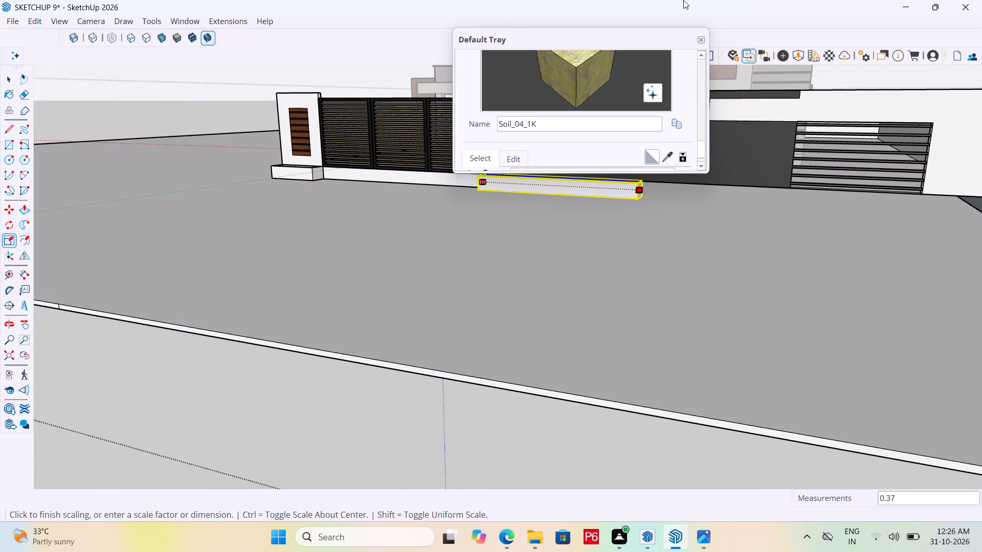
pyautogui.click(697, 38)
pyautogui.scroll(3, 683, 208)
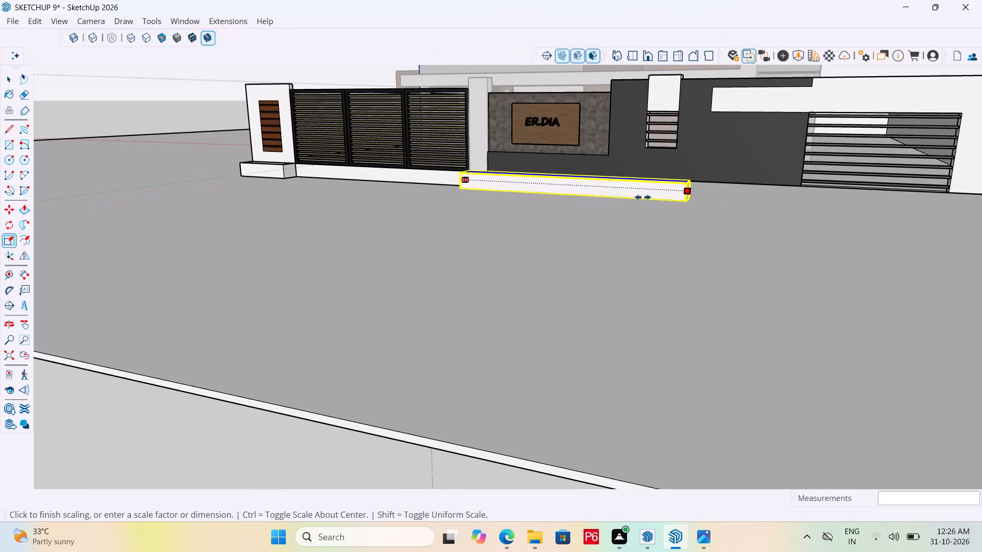
pyautogui.scroll(1, 643, 197)
pyautogui.click(651, 193)
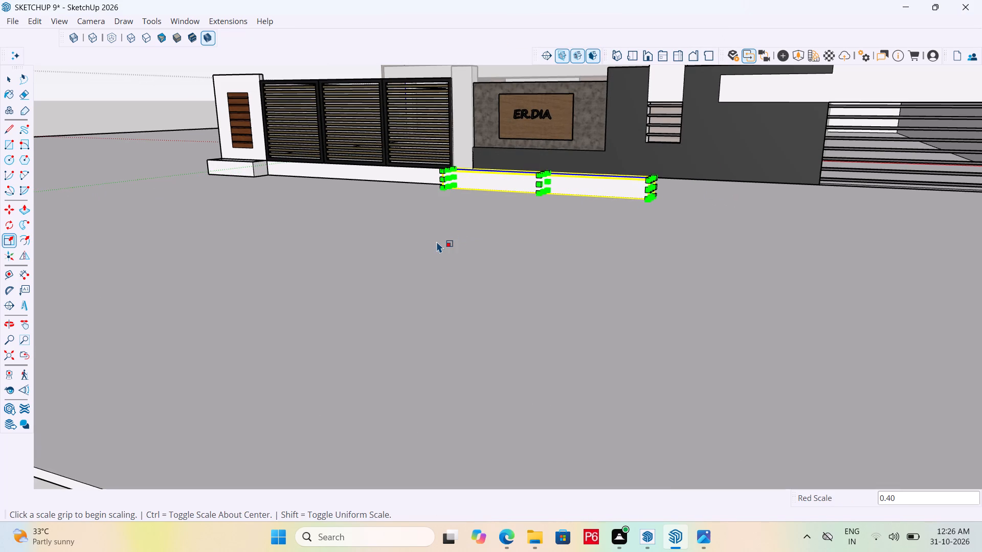
# Save the model with the rescaled planter.
pyautogui.hotkey('ctrl', 's')
pyautogui.hotkey('ctrl', 's')
pyautogui.hotkey('ctrl', 's')
pyautogui.hotkey('ctrl', 's')
pyautogui.press('space')
# Examine the rescaled planter against the whole front compound wall from the front and from above.
pyautogui.scroll(-4, 270, 246)
pyautogui.press('space')
pyautogui.scroll(-4, 260, 270)
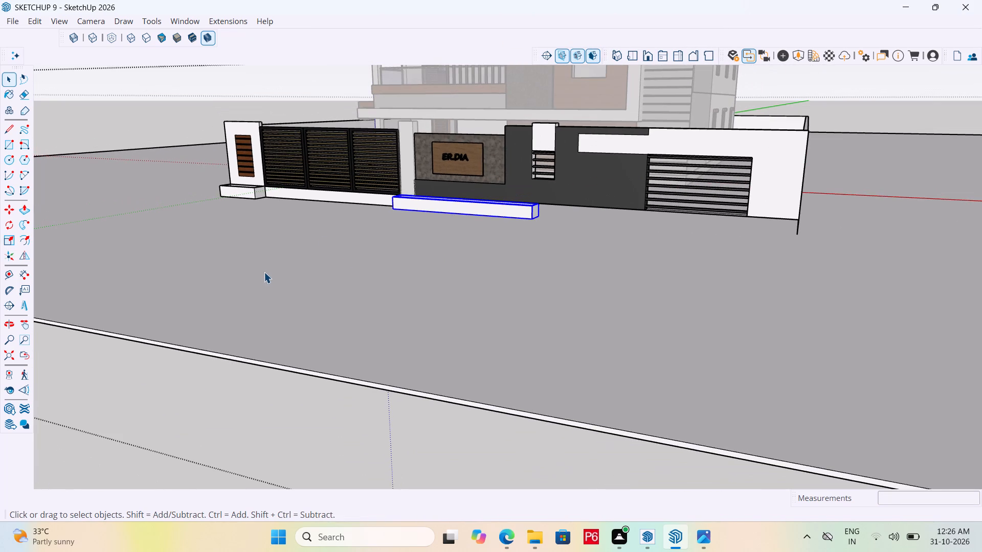
pyautogui.scroll(2, 513, 234)
pyautogui.moveTo(514, 237); pyautogui.dragTo(568, 334, button='middle')
pyautogui.moveTo(423, 309); pyautogui.dragTo(464, 307, button='middle')
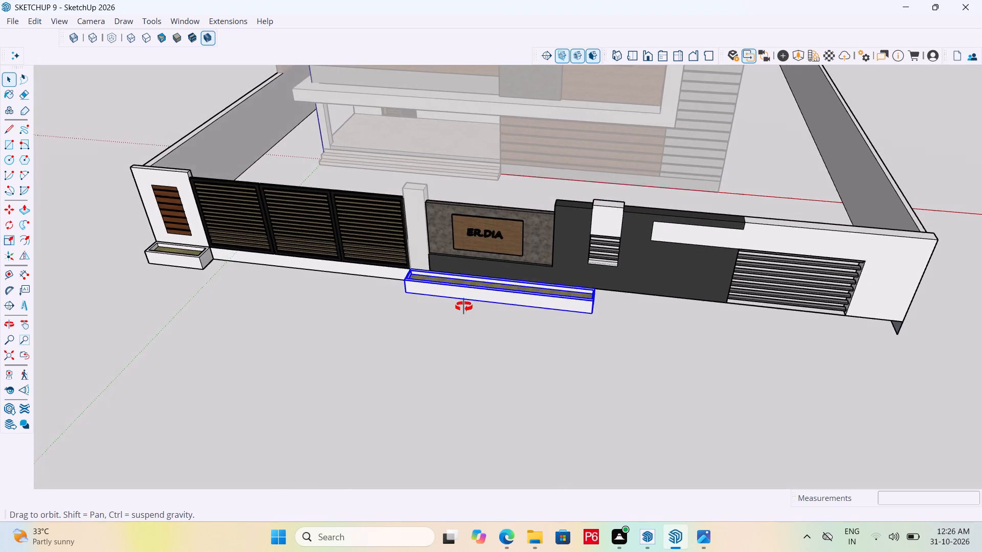
# Copy the long planter about 18' 4 3/8" along the front wall's base, placing the copy end to end with the original.
pyautogui.moveTo(464, 307); pyautogui.dragTo(657, 303, button='middle')
pyautogui.middleClick(709, 283)
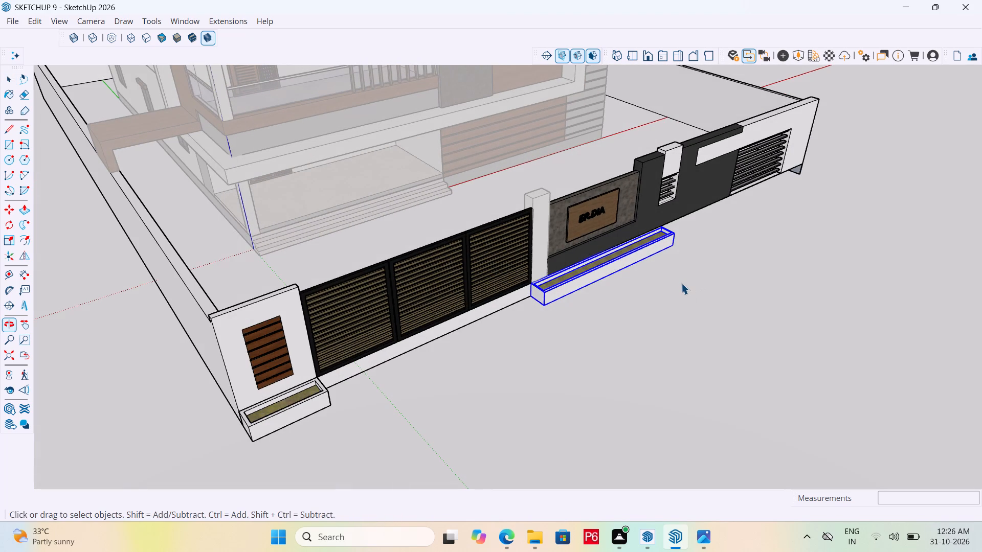
pyautogui.press('m')
pyautogui.scroll(2, 528, 300)
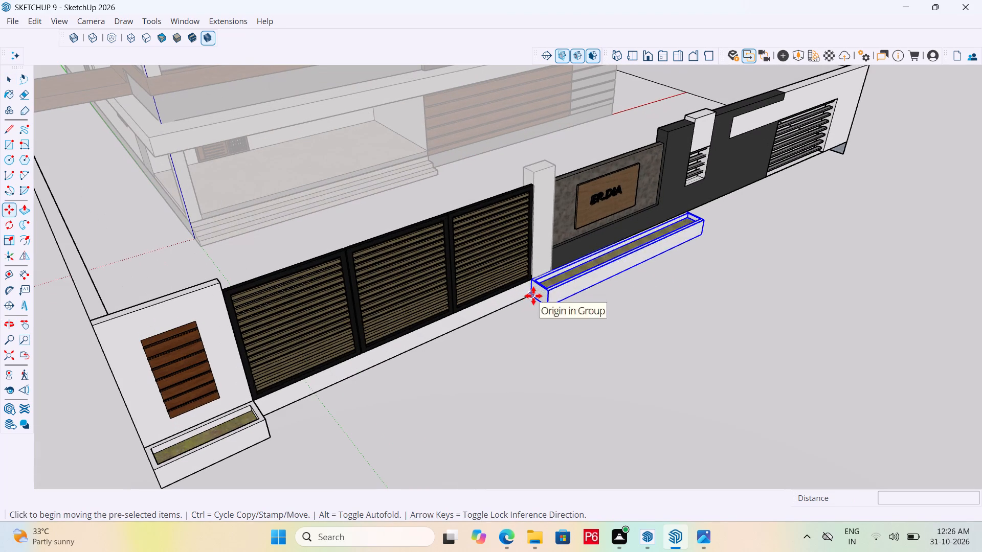
pyautogui.click(533, 296)
pyautogui.moveTo(719, 212); pyautogui.dragTo(435, 227, button='middle')
pyautogui.scroll(5, 636, 326)
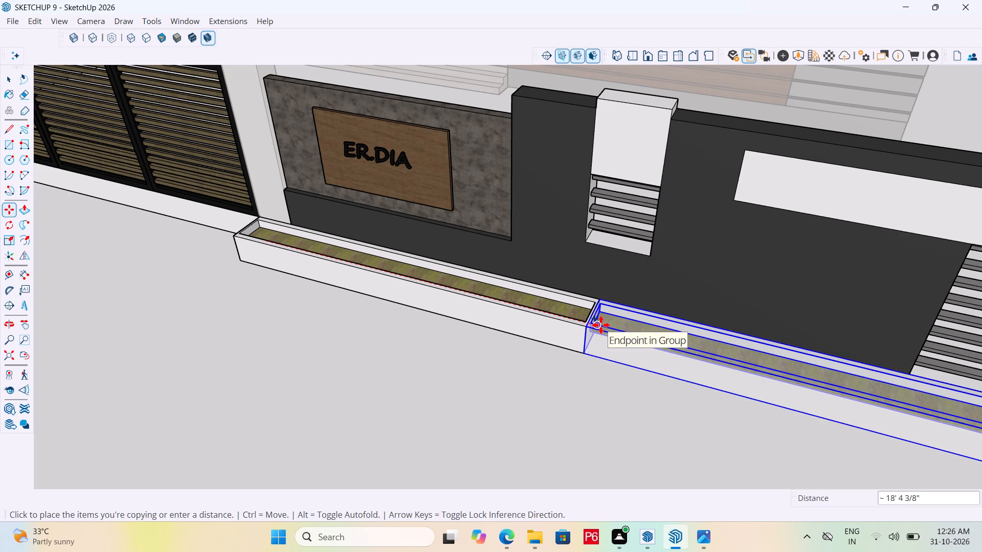
pyautogui.scroll(4, 604, 325)
pyautogui.click(594, 324)
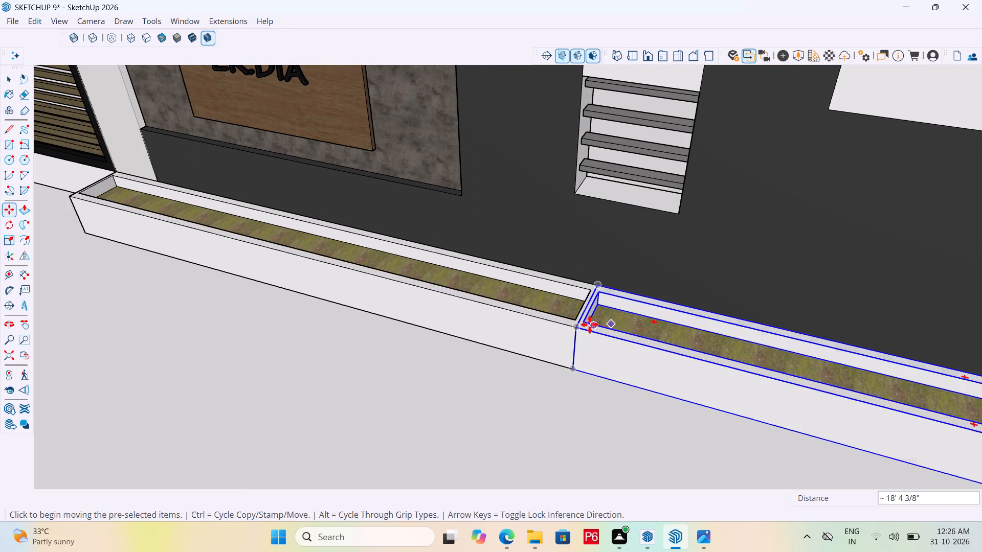
# Copy the second planter about 18' 4 3/8" along the red axis so a third planter continues the row past the slatted opening.
pyautogui.scroll(11, 608, 327)
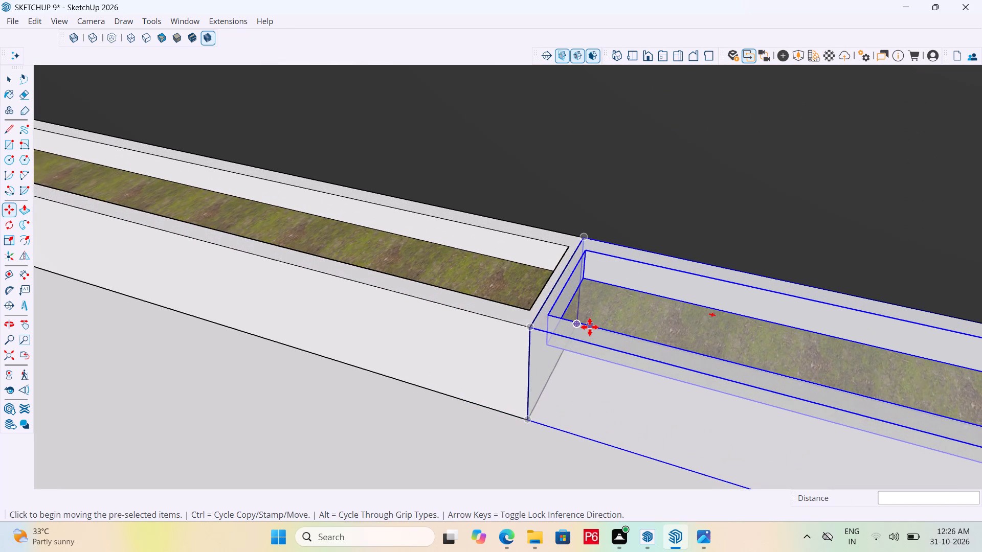
pyautogui.scroll(2, 585, 325)
pyautogui.click(578, 322)
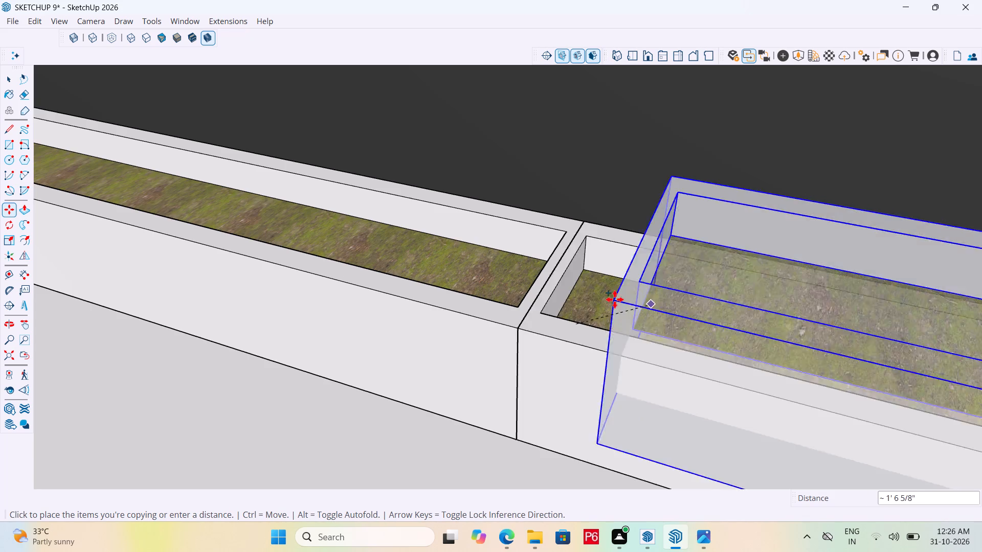
pyautogui.scroll(-19, 606, 298)
pyautogui.scroll(4, 915, 395)
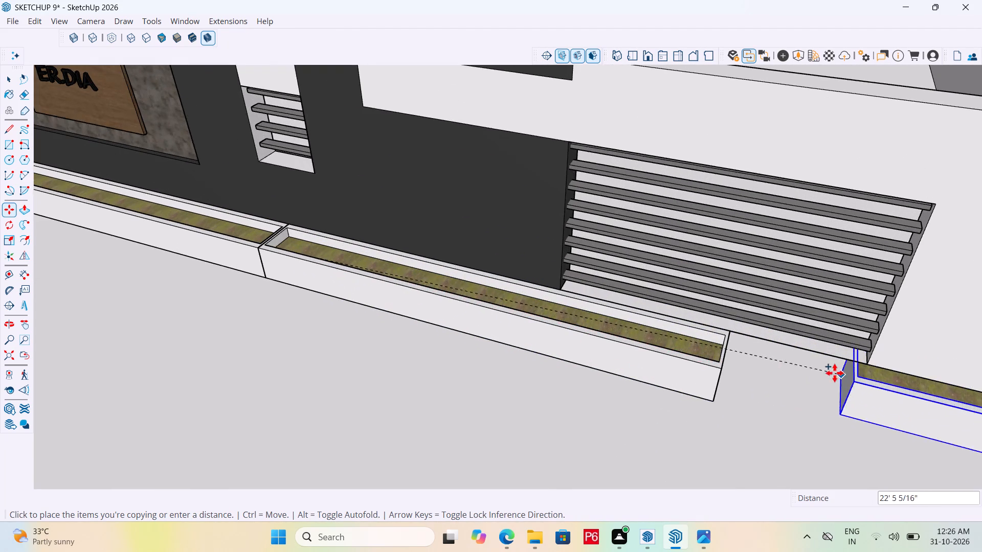
pyautogui.scroll(10, 740, 371)
pyautogui.moveTo(728, 362); pyautogui.dragTo(636, 344, button='middle')
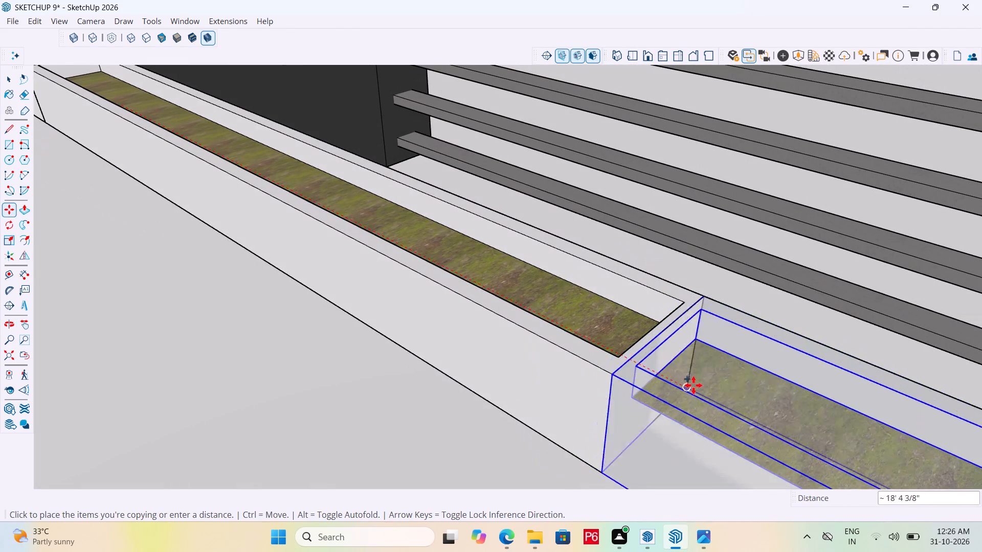
pyautogui.click(689, 381)
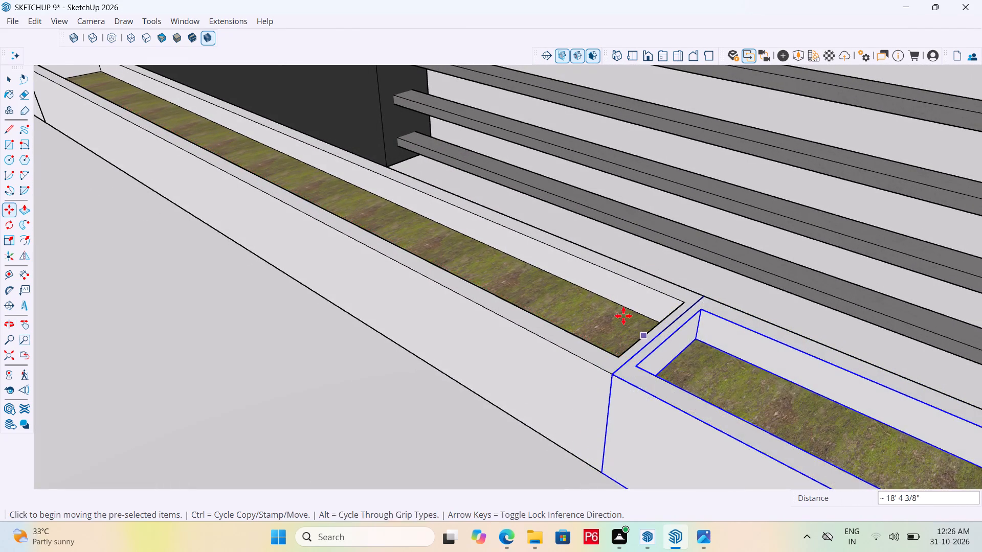
# Save the model with the two copied planters.
pyautogui.scroll(-11, 583, 271)
pyautogui.hotkey('ctrl', 's')
pyautogui.hotkey('ctrl', 's')
pyautogui.hotkey('ctrl', 's')
pyautogui.hotkey('ctrl', 's')
pyautogui.hotkey('ctrl', 's')
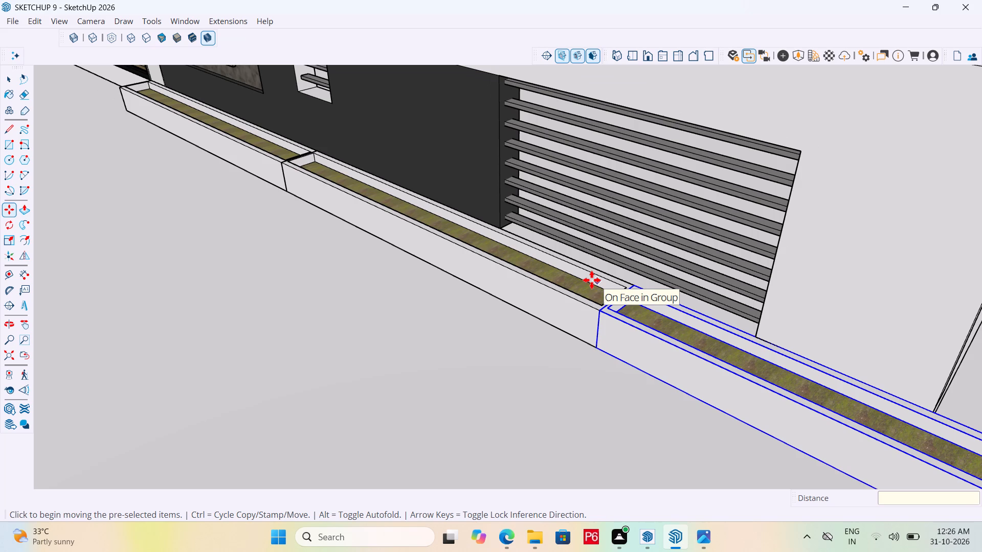
pyautogui.hotkey('ctrl', 's')
# Scale the third planter along the red axis to about 0.50, ending it at the compound wall's outer corner.
pyautogui.scroll(-4, 477, 263)
pyautogui.press('space')
pyautogui.scroll(-6, 456, 241)
pyautogui.press('space')
pyautogui.scroll(-3, 544, 255)
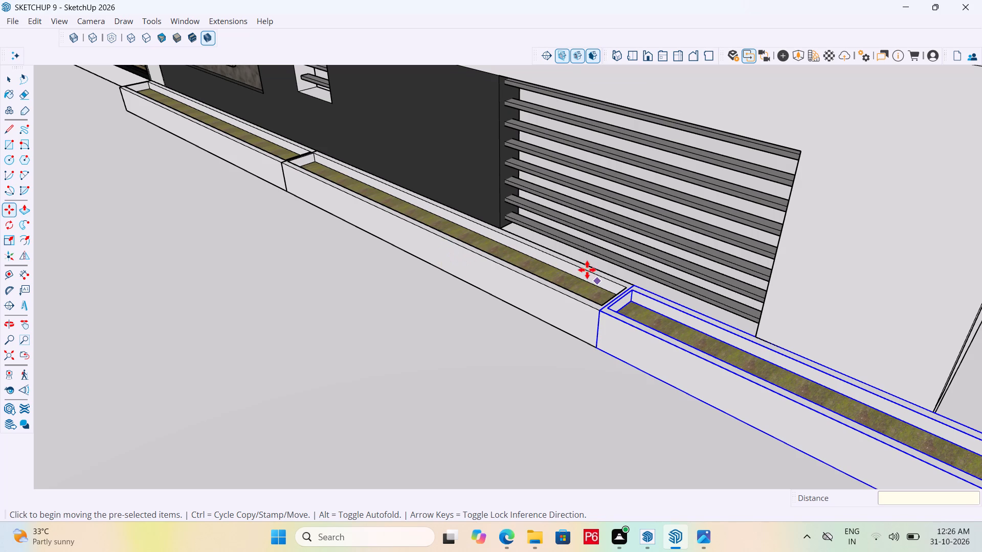
pyautogui.scroll(-2, 587, 270)
pyautogui.scroll(-2, 436, 229)
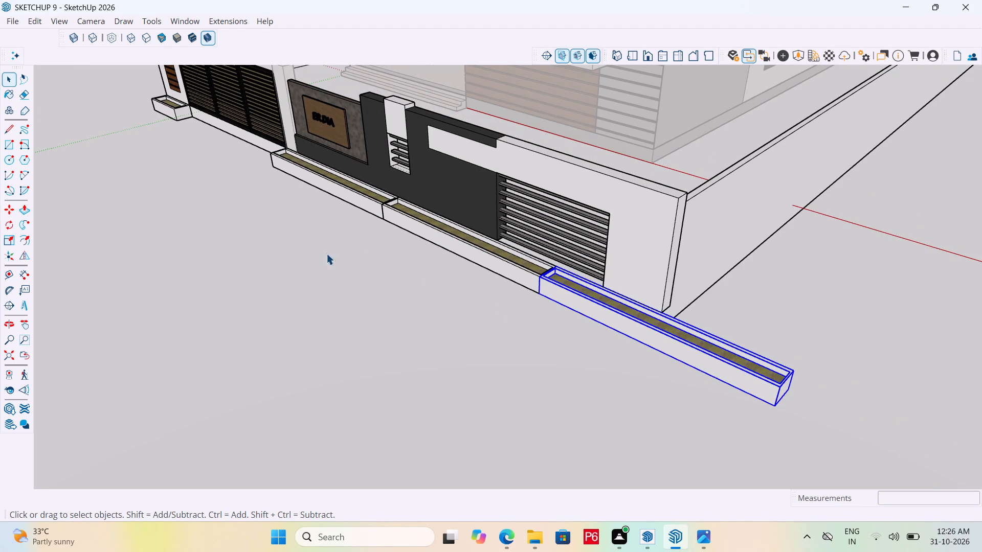
pyautogui.click(11, 239)
pyautogui.scroll(5, 807, 417)
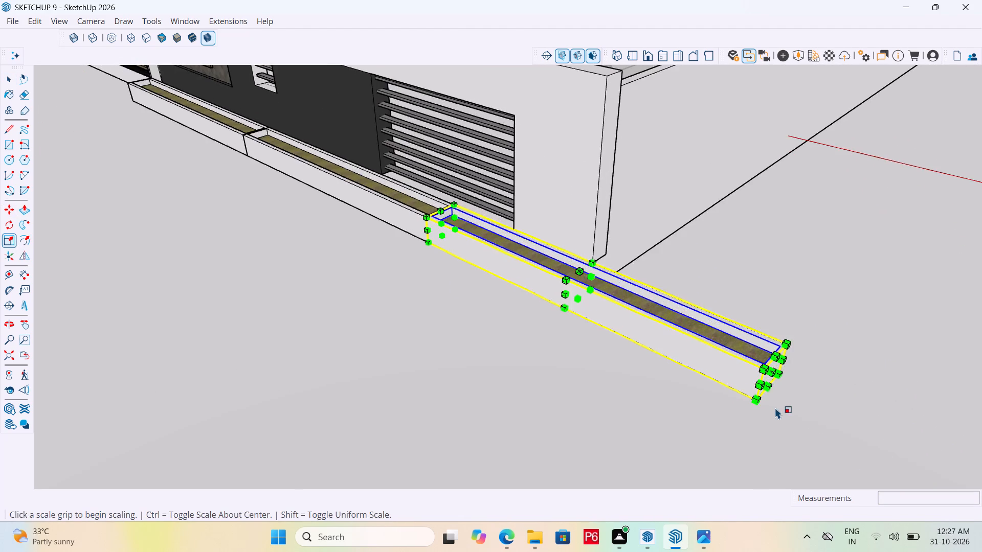
pyautogui.moveTo(771, 404); pyautogui.dragTo(654, 374, button='middle')
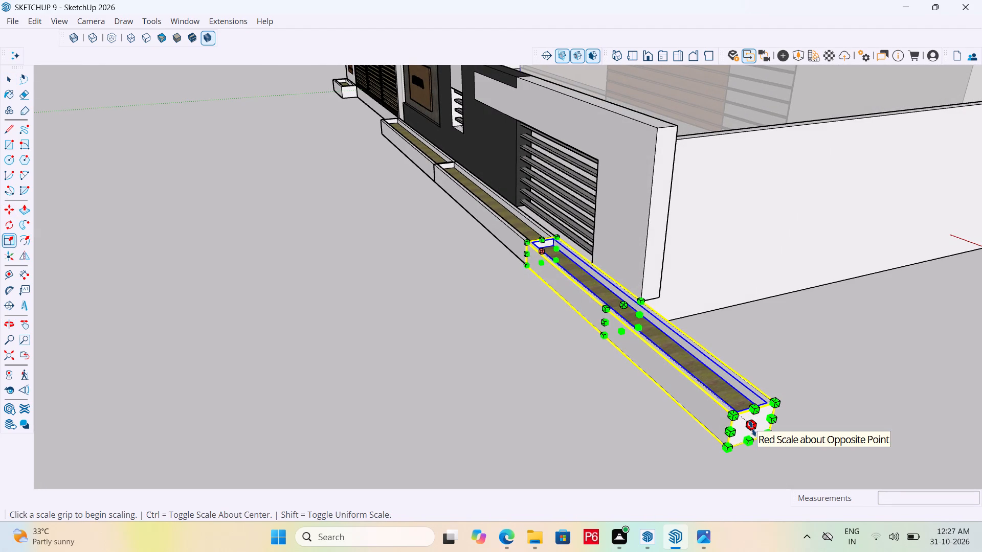
pyautogui.click(752, 429)
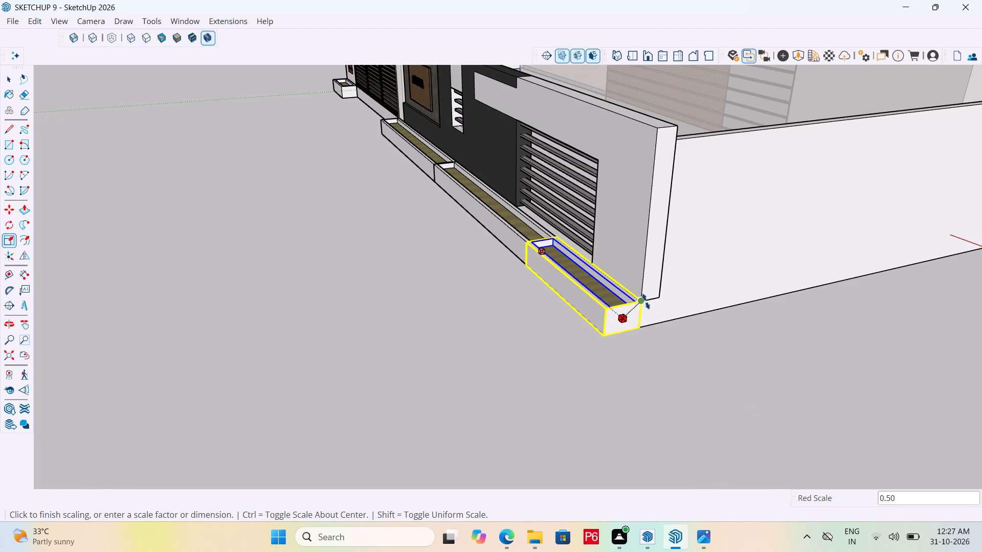
pyautogui.click(646, 302)
pyautogui.scroll(-4, 619, 360)
pyautogui.press('space')
pyautogui.click(559, 392)
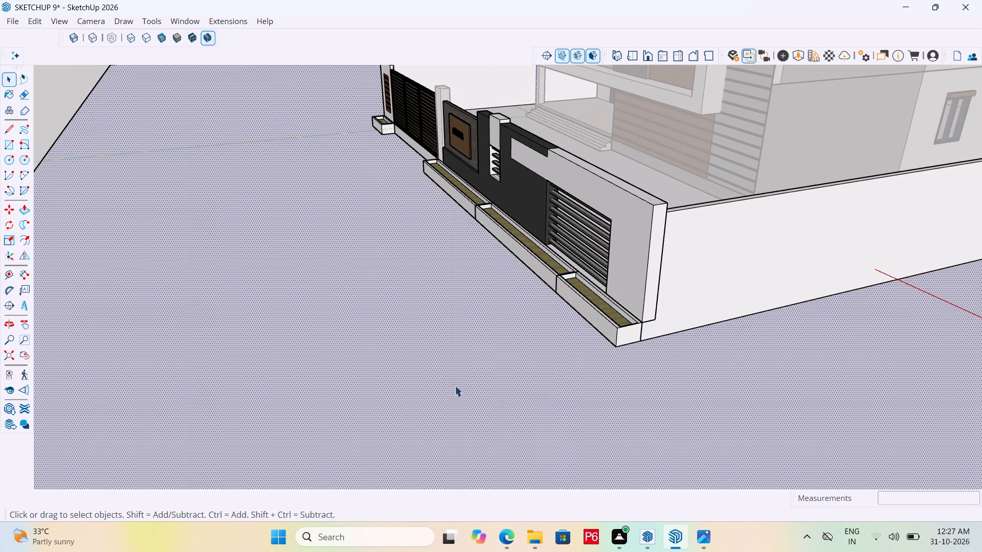
# Save the model with the shortened end planter.
pyautogui.moveTo(452, 385); pyautogui.dragTo(569, 418, button='middle')
pyautogui.scroll(-1, 452, 385)
pyautogui.hotkey('ctrl', 's')
pyautogui.hotkey('ctrl', 's')
pyautogui.hotkey('ctrl', 's')
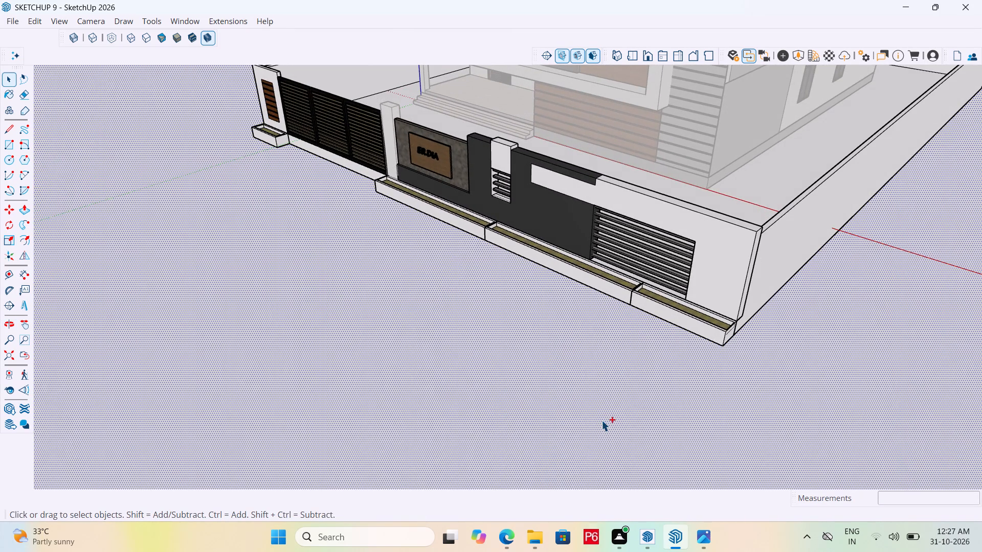
pyautogui.hotkey('ctrl', 's')
pyautogui.hotkey('ctrl', 's')
pyautogui.hotkey('ctrl', 's')
pyautogui.hotkey('ctrl', 's')
pyautogui.hotkey('ctrl', 's')
pyautogui.hotkey('ctrl', 's')
pyautogui.hotkey('ctrl', 's')
pyautogui.hotkey('ctrl', 's')
# Close the group containing the compound wall and ground, returning to the whole model.
pyautogui.press('space')
pyautogui.scroll(-16, 634, 363)
pyautogui.scroll(-5, 614, 349)
pyautogui.press('space')
pyautogui.scroll(-6, 620, 326)
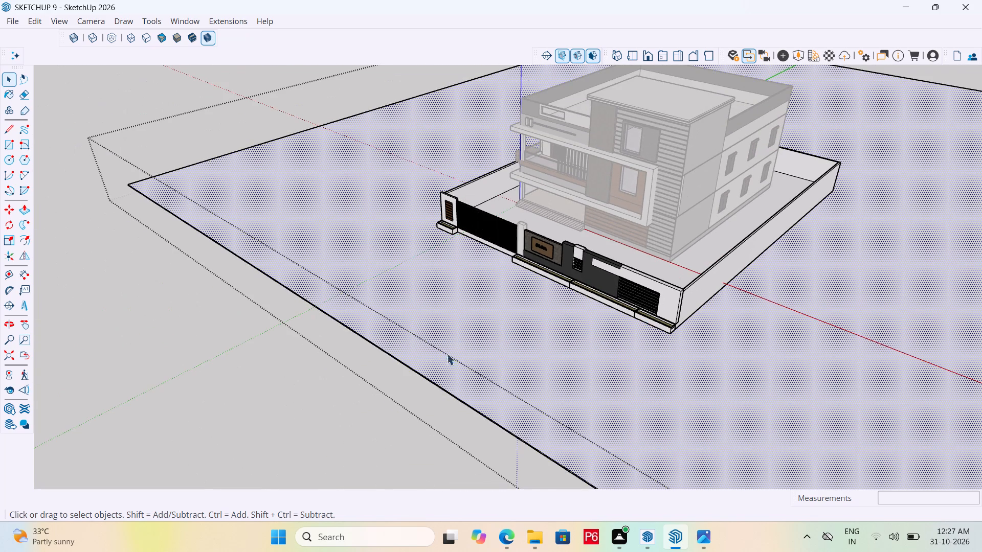
pyautogui.click(405, 382)
pyautogui.scroll(5, 652, 274)
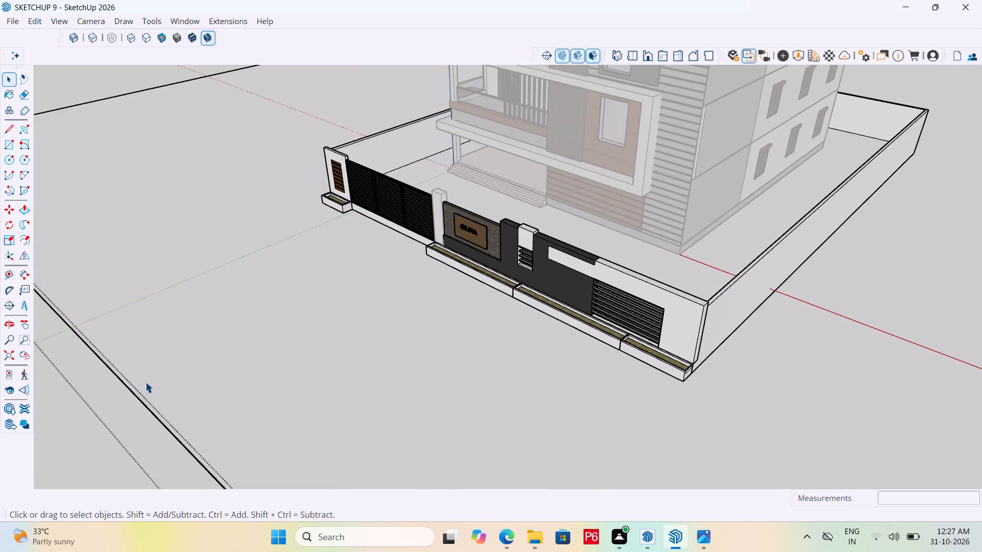
pyautogui.doubleClick(118, 409)
# Draw a rectangle about 21' 11" by 7' 10" on the ground in front of the gate, spanning between the two planters.
pyautogui.moveTo(235, 345); pyautogui.dragTo(443, 382, button='middle')
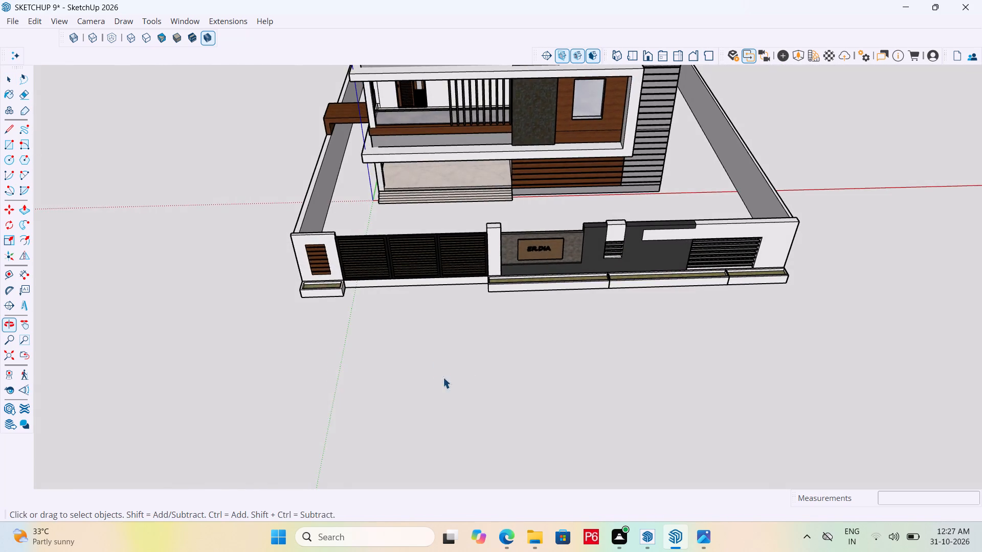
pyautogui.scroll(4, 375, 302)
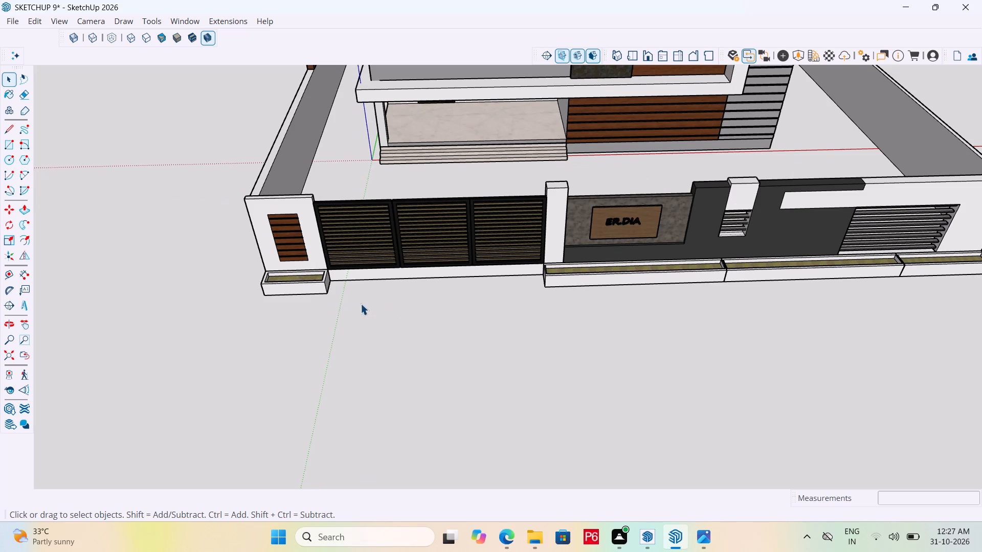
pyautogui.scroll(3, 341, 292)
pyautogui.moveTo(330, 277); pyautogui.dragTo(293, 269, button='middle')
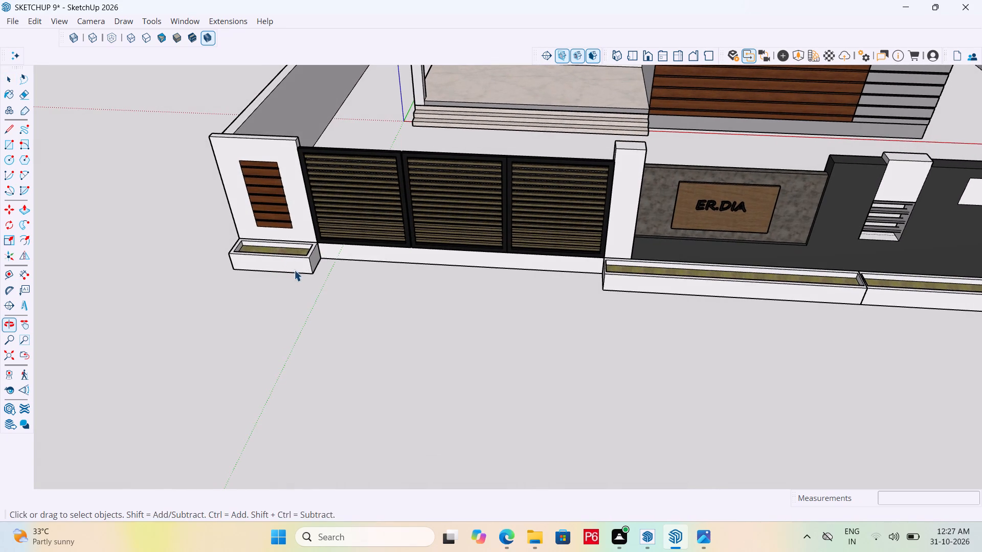
pyautogui.press('r')
pyautogui.click(322, 259)
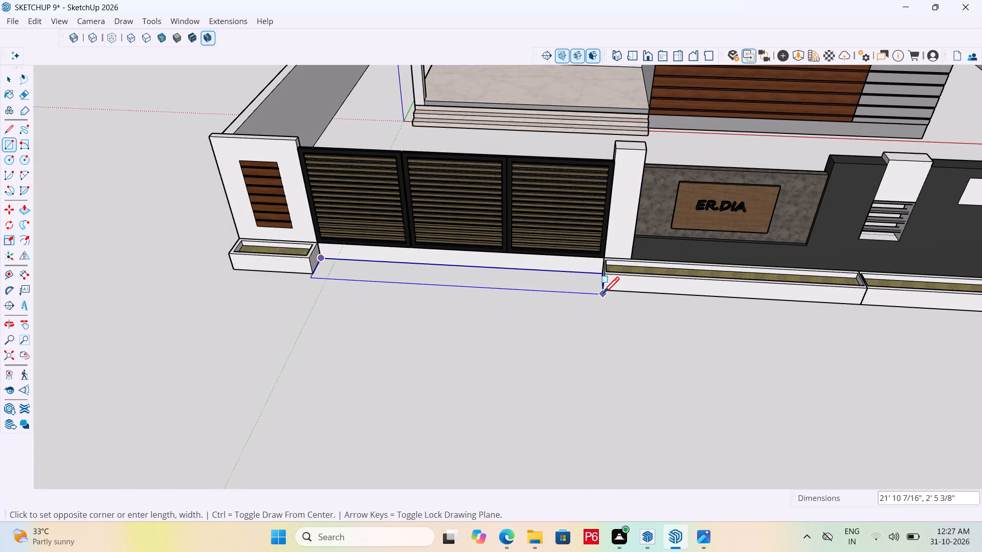
pyautogui.click(607, 345)
pyautogui.press('space')
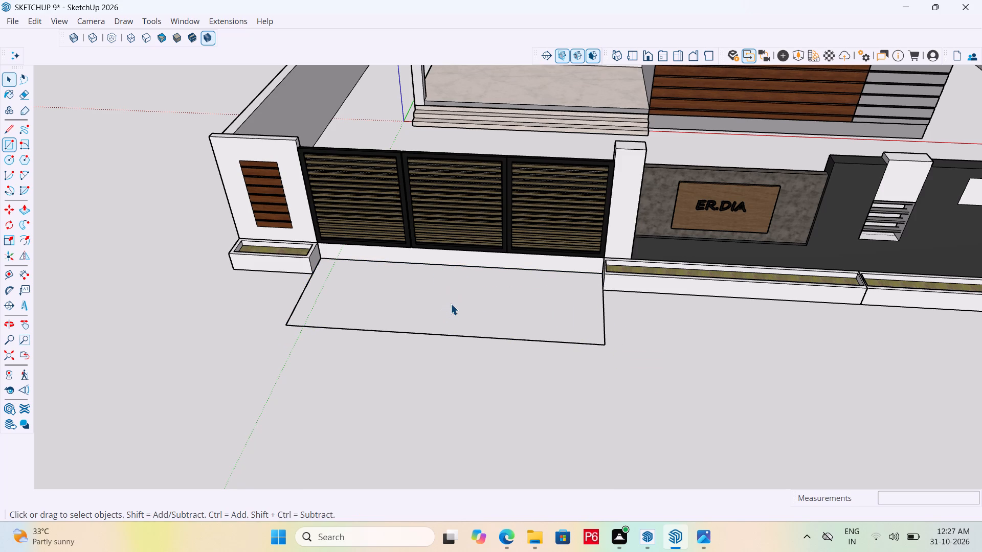
# Make the rectangle in front of the gate a group.
pyautogui.doubleClick(452, 304)
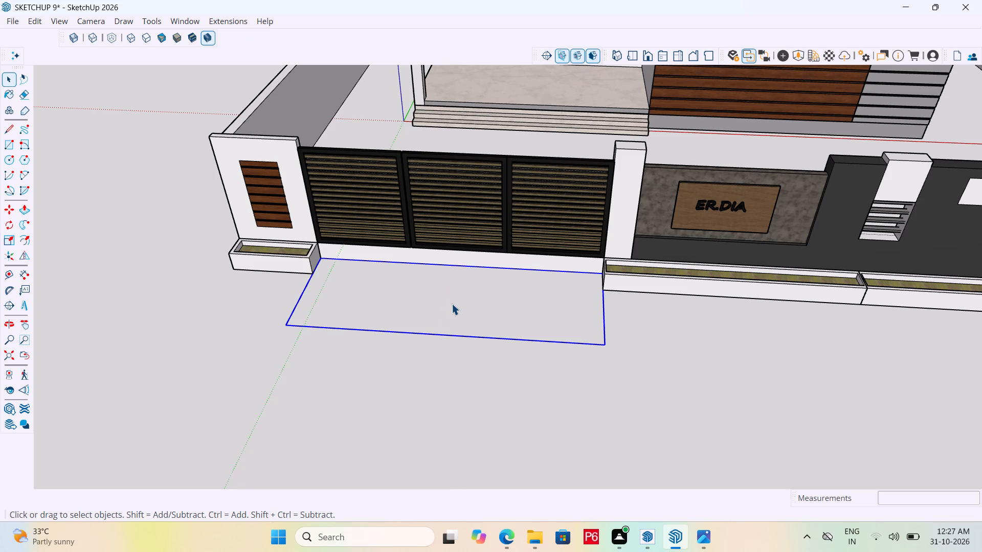
pyautogui.rightClick(452, 304)
pyautogui.click(512, 422)
pyautogui.press('space')
# Draw lines joining the upper edge of the gate's base to the rectangle's outer corners, forming a sloped ramp face.
pyautogui.moveTo(333, 260); pyautogui.dragTo(314, 244, button='middle')
pyautogui.scroll(4, 314, 244)
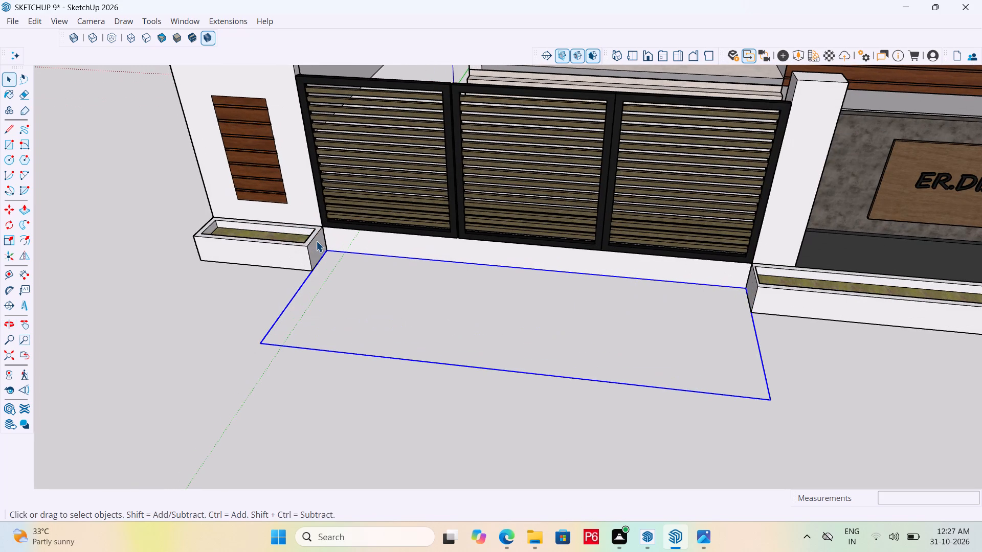
pyautogui.press('l')
pyautogui.click(323, 226)
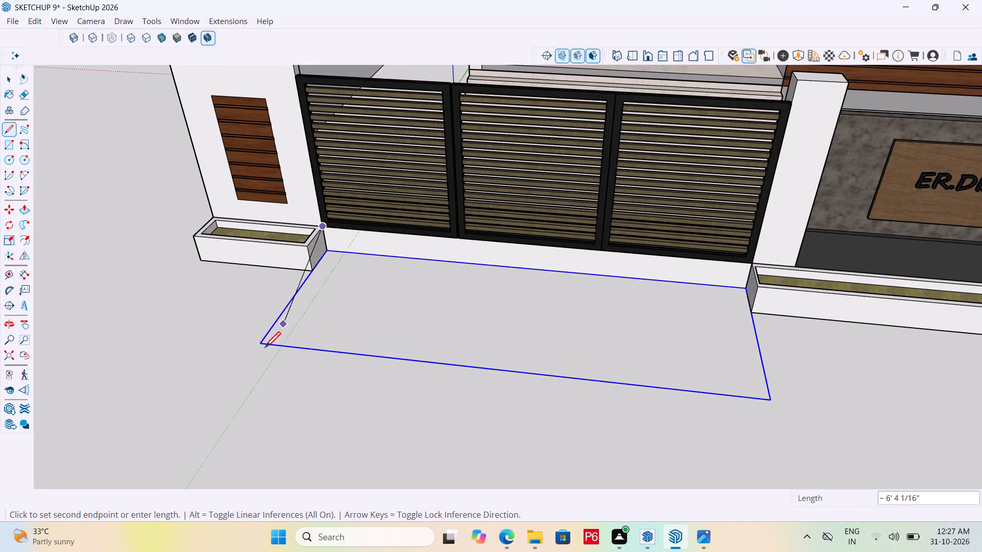
pyautogui.click(262, 339)
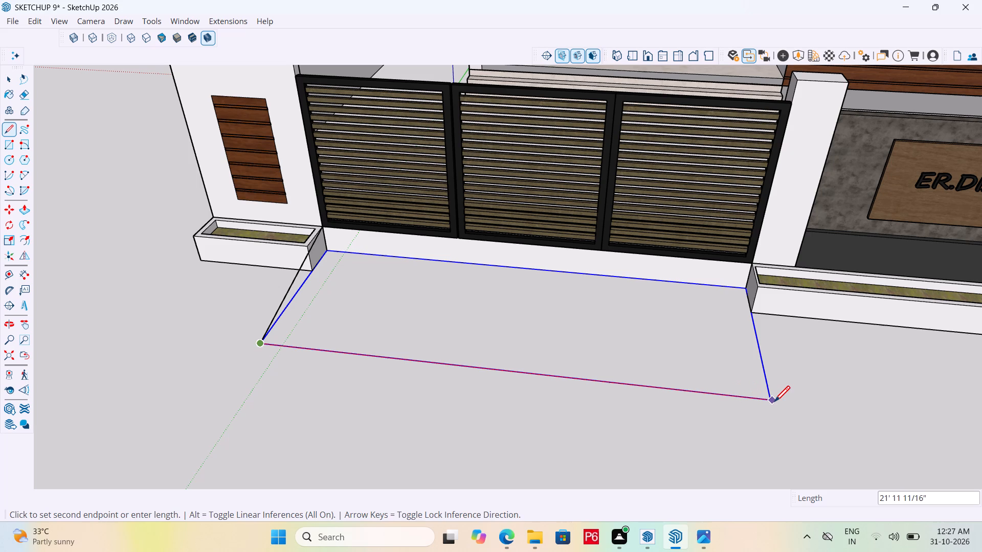
pyautogui.click(775, 402)
pyautogui.click(753, 262)
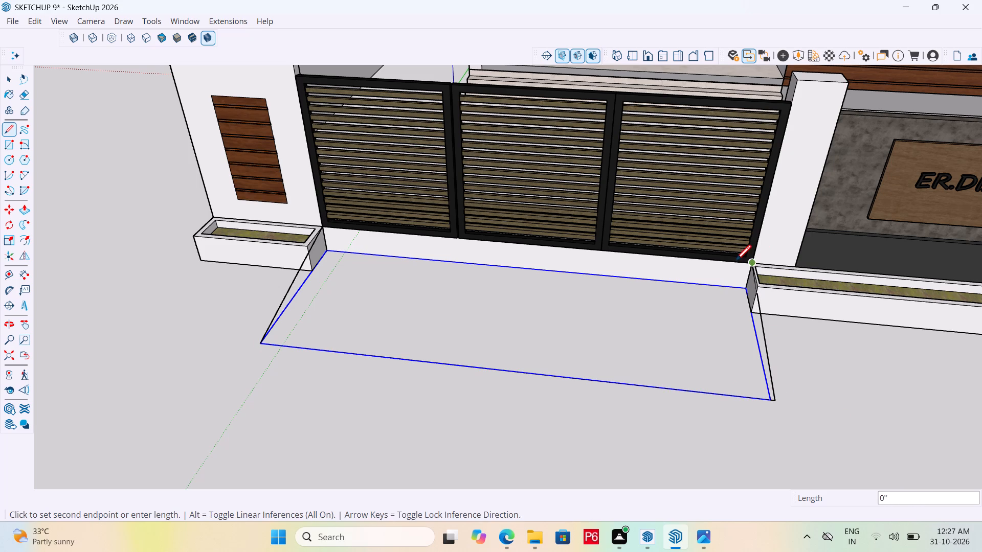
pyautogui.click(324, 226)
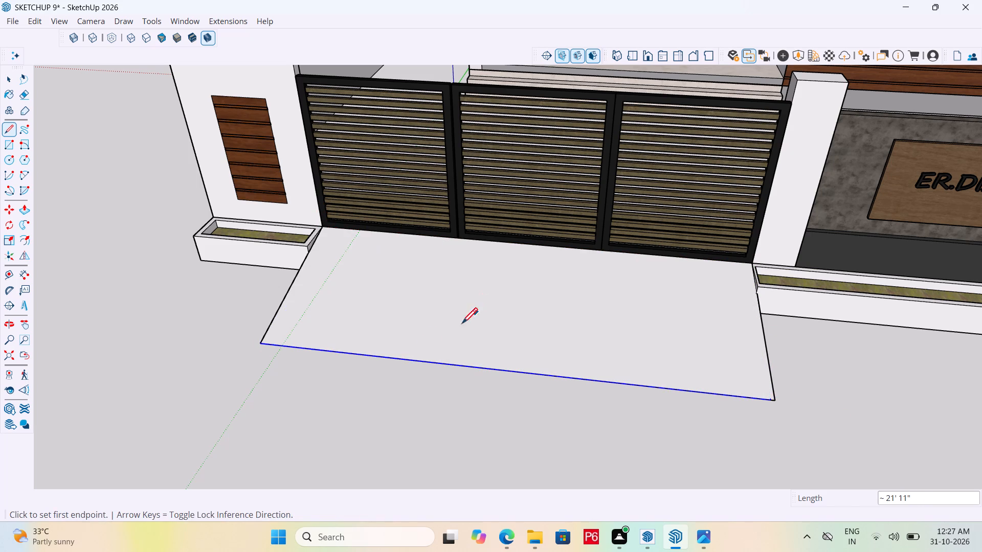
pyautogui.moveTo(420, 346); pyautogui.dragTo(802, 179, button='middle')
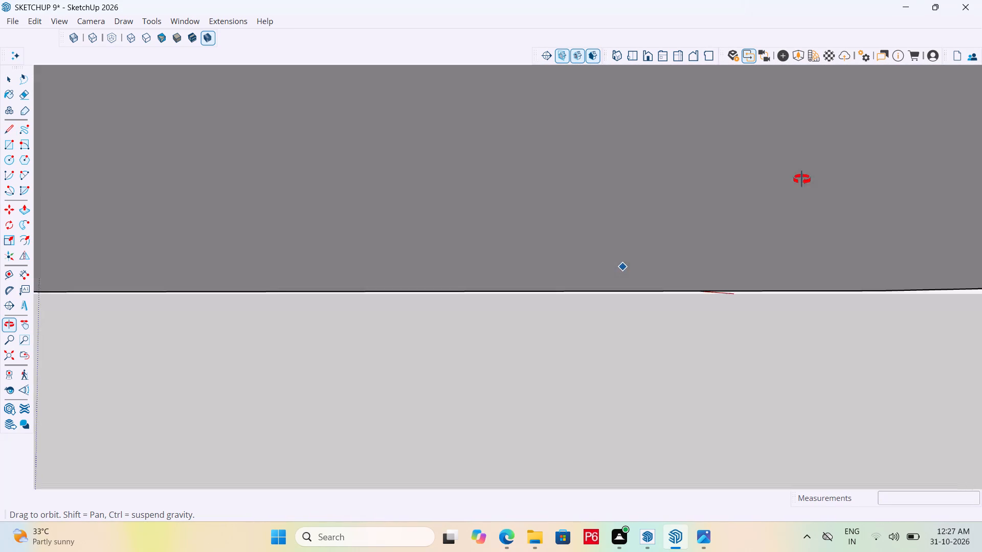
pyautogui.moveTo(802, 179); pyautogui.dragTo(691, 269, button='middle')
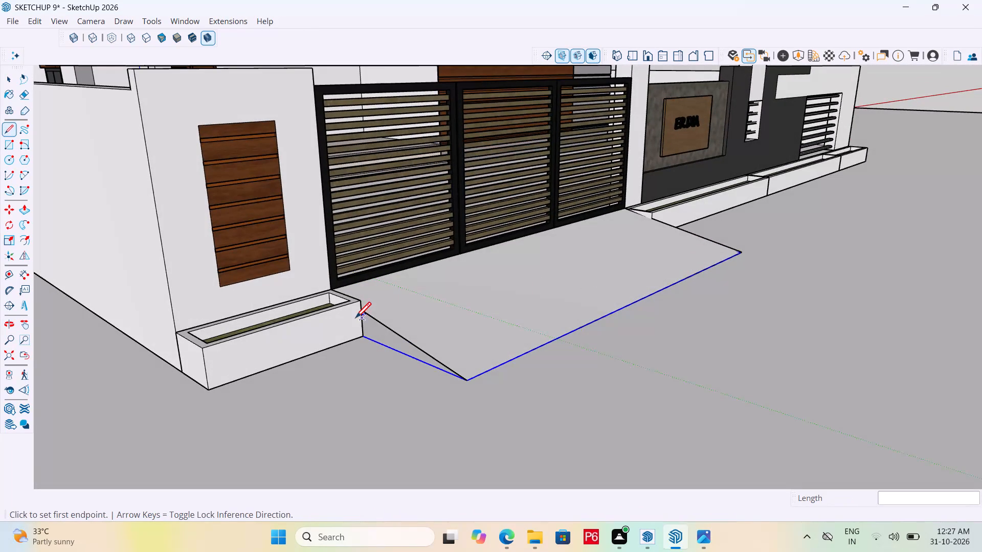
# Undo the ramp lines drawn between the gate's base and the rectangle's outer corners.
pyautogui.hotkey('ctrl', 'z')
pyautogui.hotkey('ctrl', 'z')
pyautogui.hotkey('ctrl', 'z')
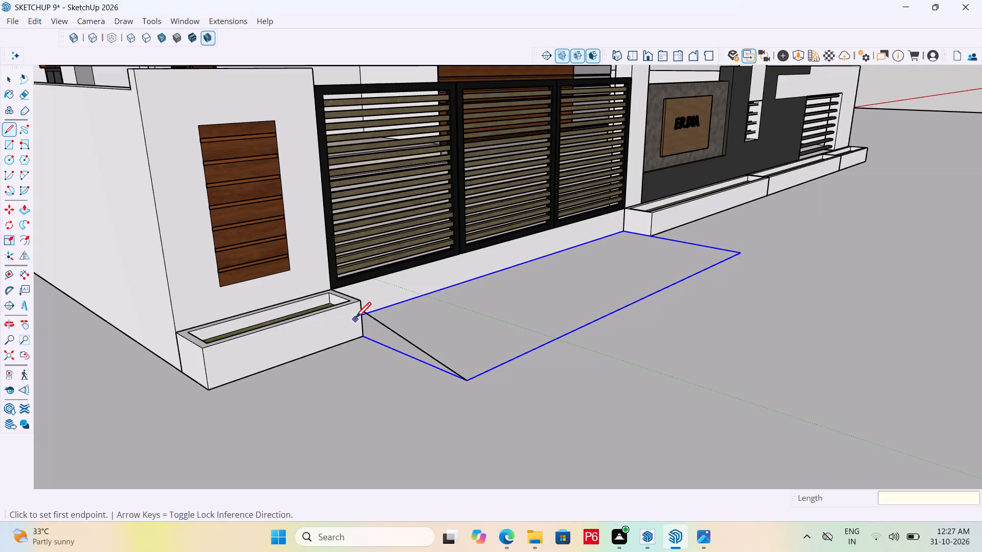
pyautogui.hotkey('ctrl', 'z')
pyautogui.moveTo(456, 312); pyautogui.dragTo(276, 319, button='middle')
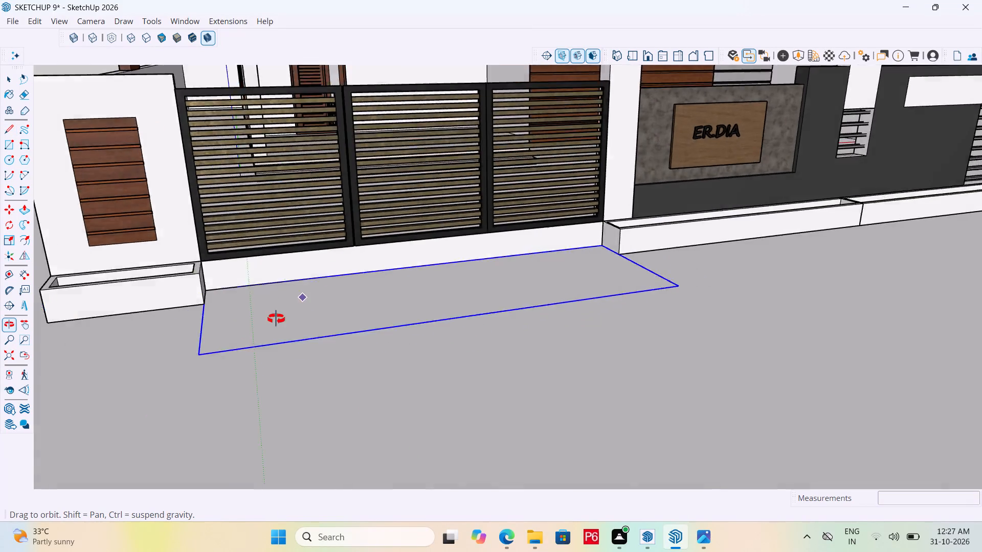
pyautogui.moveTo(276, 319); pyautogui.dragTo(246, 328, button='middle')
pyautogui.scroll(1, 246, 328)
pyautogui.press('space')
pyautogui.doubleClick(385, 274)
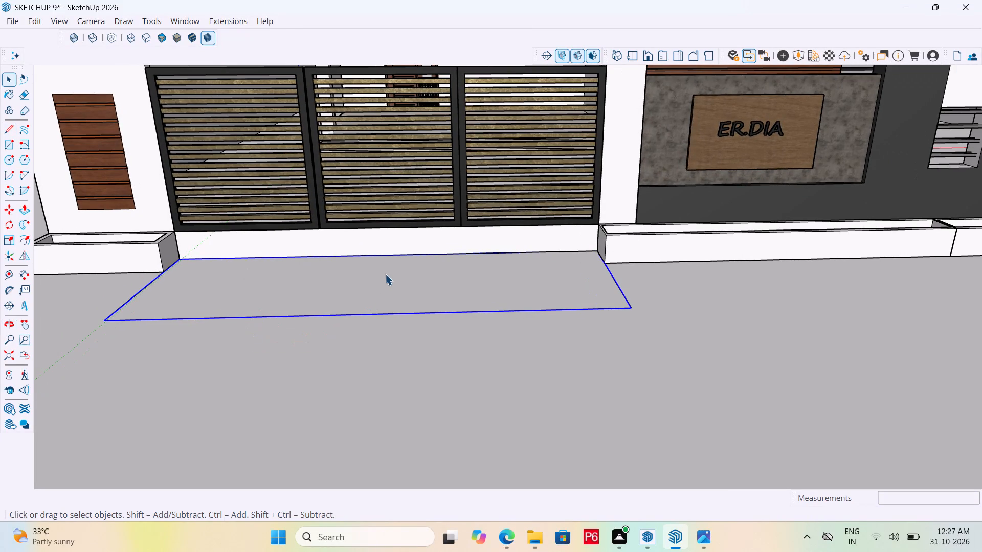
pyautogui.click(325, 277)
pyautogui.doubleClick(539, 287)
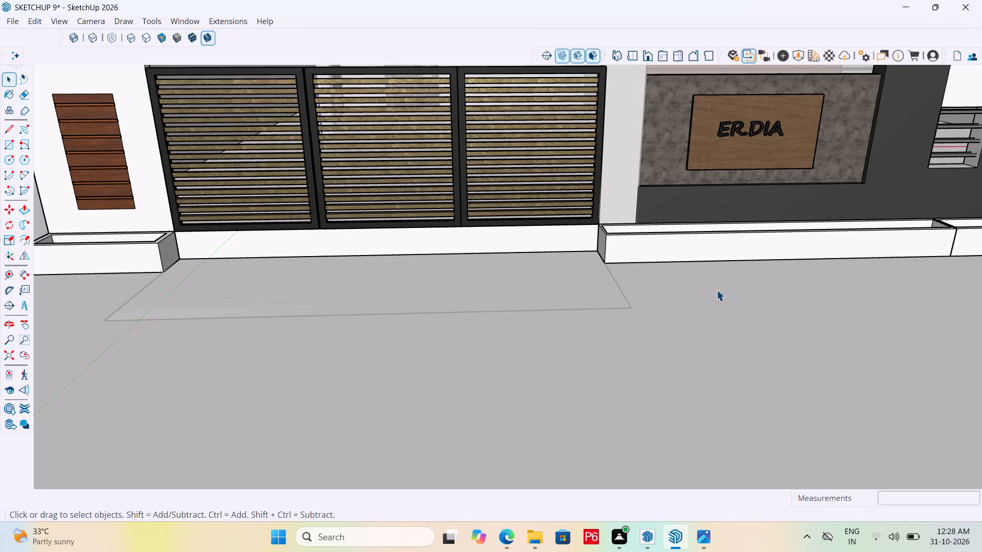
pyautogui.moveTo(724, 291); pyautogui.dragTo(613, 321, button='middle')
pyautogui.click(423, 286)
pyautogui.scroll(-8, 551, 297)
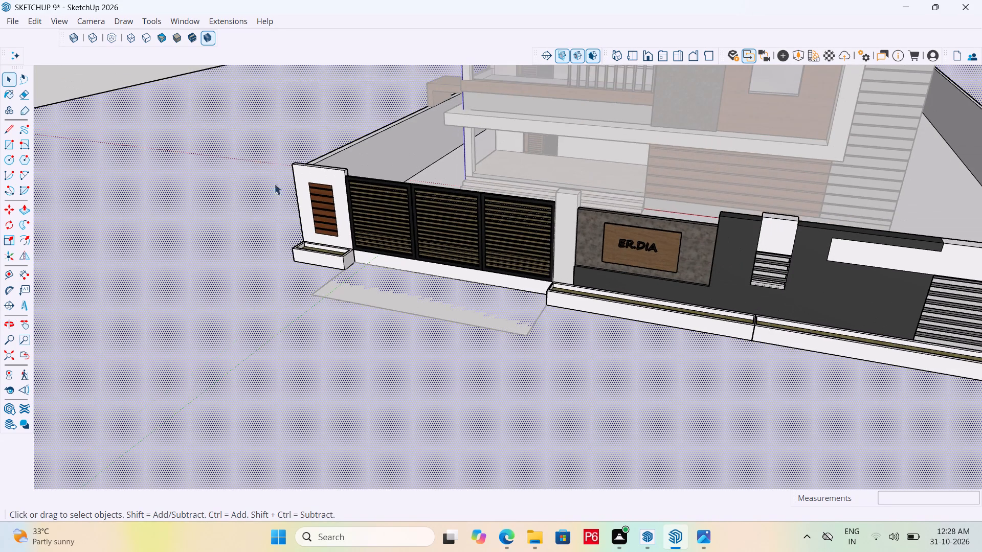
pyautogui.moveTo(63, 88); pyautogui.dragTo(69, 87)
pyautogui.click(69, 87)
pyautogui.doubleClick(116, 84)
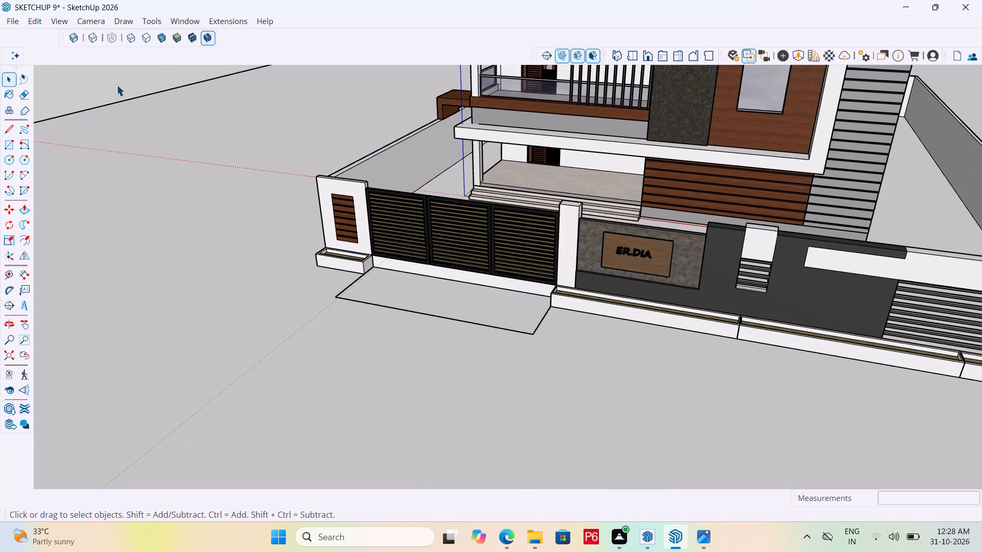
# Inside the rectangle's group, draw lines about 8' long from its outer corners to the gate base's upper corners, forming a sloped ramp face.
pyautogui.click(413, 285)
pyautogui.click(407, 285)
pyautogui.doubleClick(407, 285)
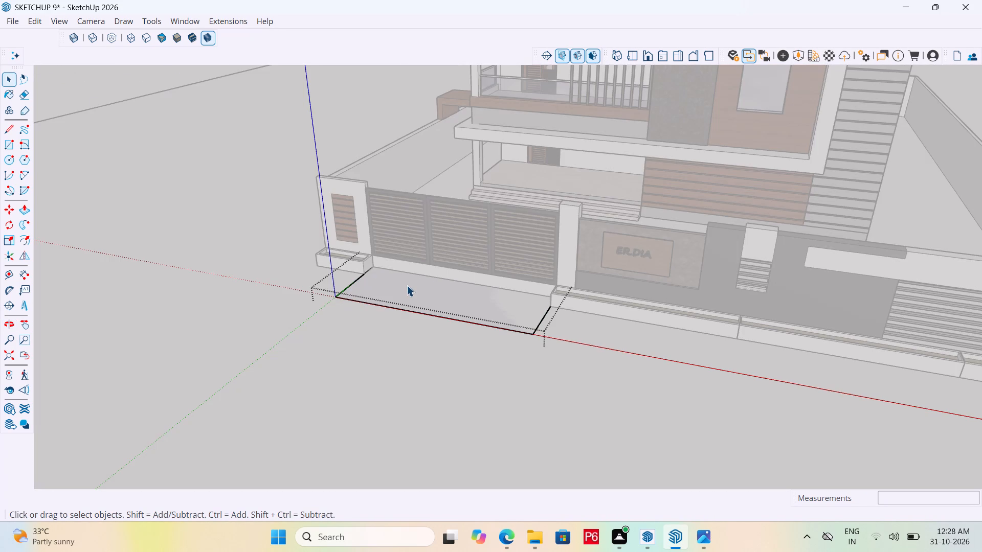
pyautogui.press('l')
pyautogui.scroll(7, 369, 277)
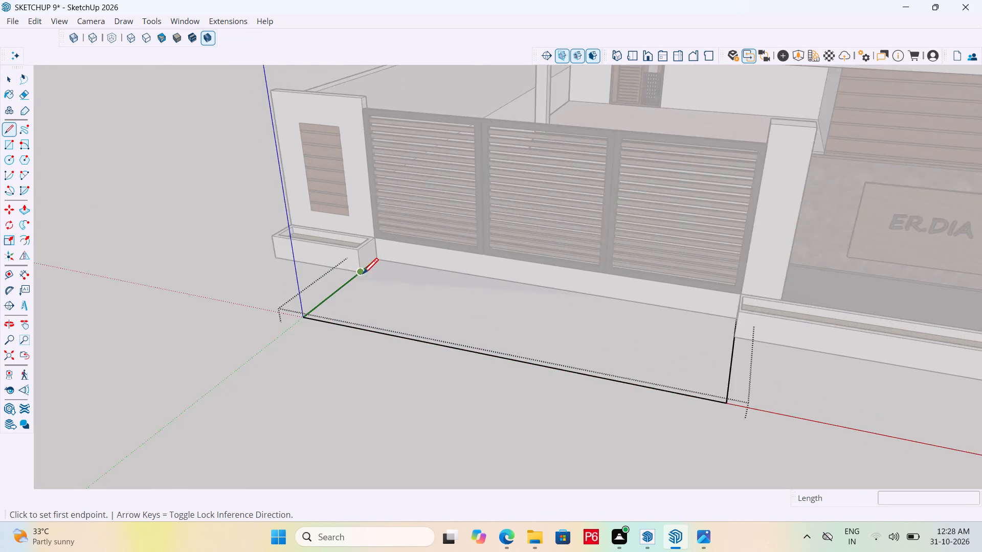
pyautogui.scroll(3, 363, 275)
pyautogui.click(267, 339)
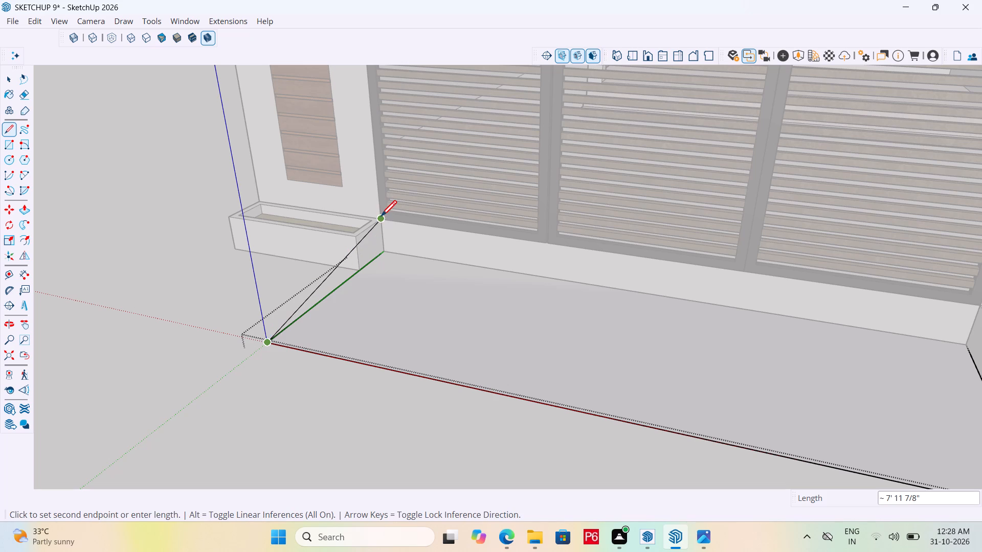
pyautogui.click(381, 218)
pyautogui.scroll(-6, 369, 259)
pyautogui.moveTo(458, 320); pyautogui.dragTo(584, 320, button='middle')
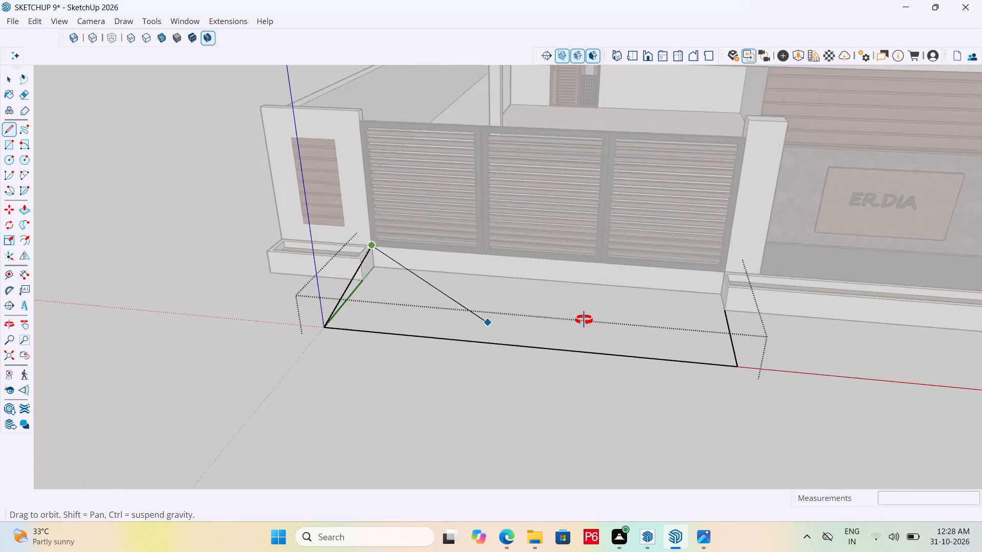
pyautogui.moveTo(584, 320); pyautogui.dragTo(682, 315, button='middle')
pyautogui.scroll(5, 703, 221)
pyautogui.click(708, 215)
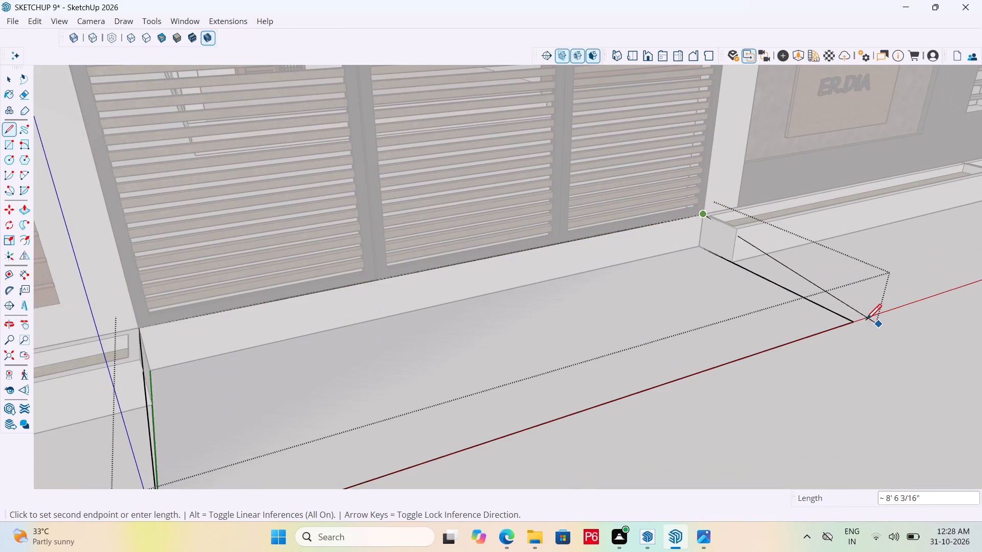
pyautogui.click(854, 319)
pyautogui.scroll(-12, 562, 296)
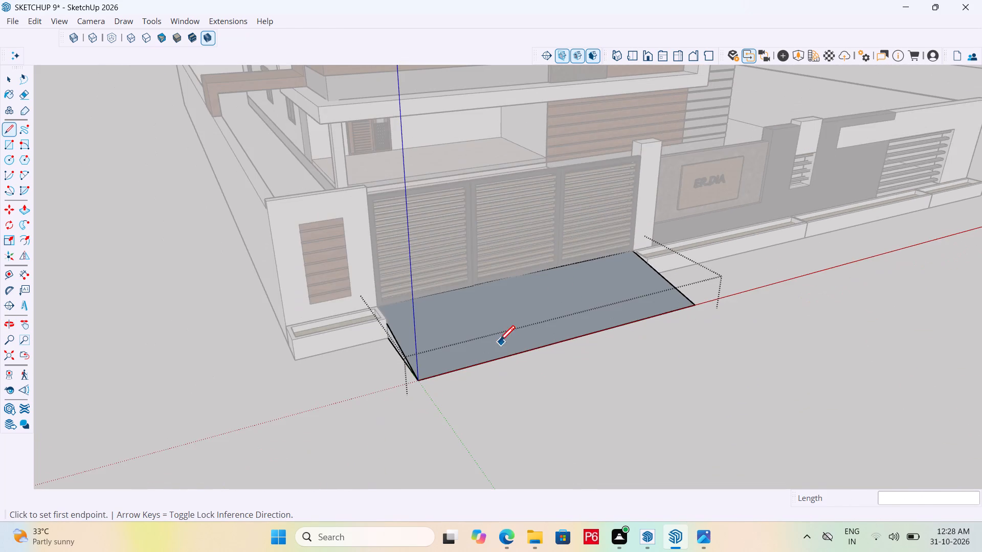
pyautogui.moveTo(499, 343); pyautogui.dragTo(589, 312, button='middle')
# Save the model.
pyautogui.hotkey('ctrl', 's')
pyautogui.hotkey('ctrl', 's')
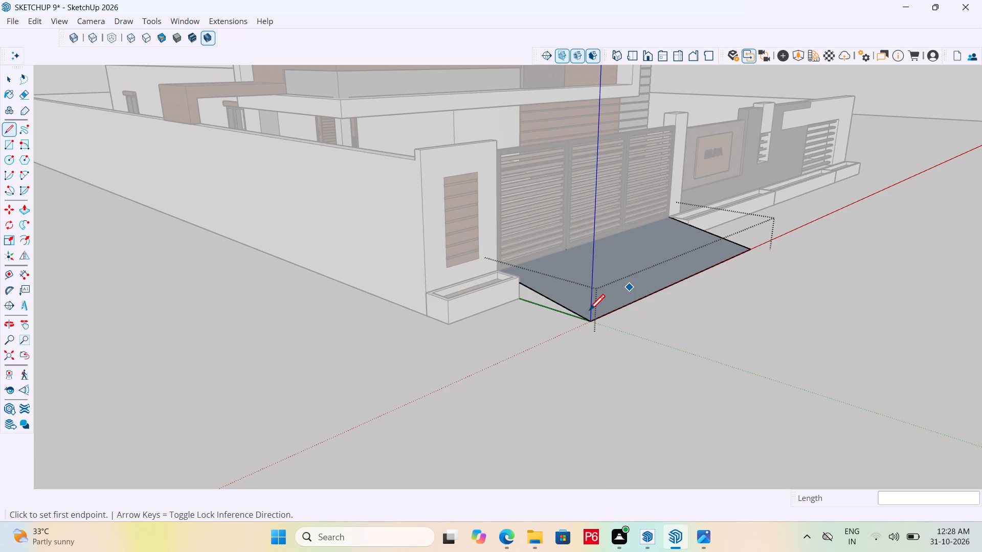
pyautogui.hotkey('ctrl', 's')
pyautogui.hotkey('ctrl', 's')
pyautogui.hotkey('ctrl', 's')
pyautogui.hotkey('ctrl', 's')
pyautogui.hotkey('ctrl', 's')
pyautogui.hotkey('ctrl', 's')
pyautogui.press('space')
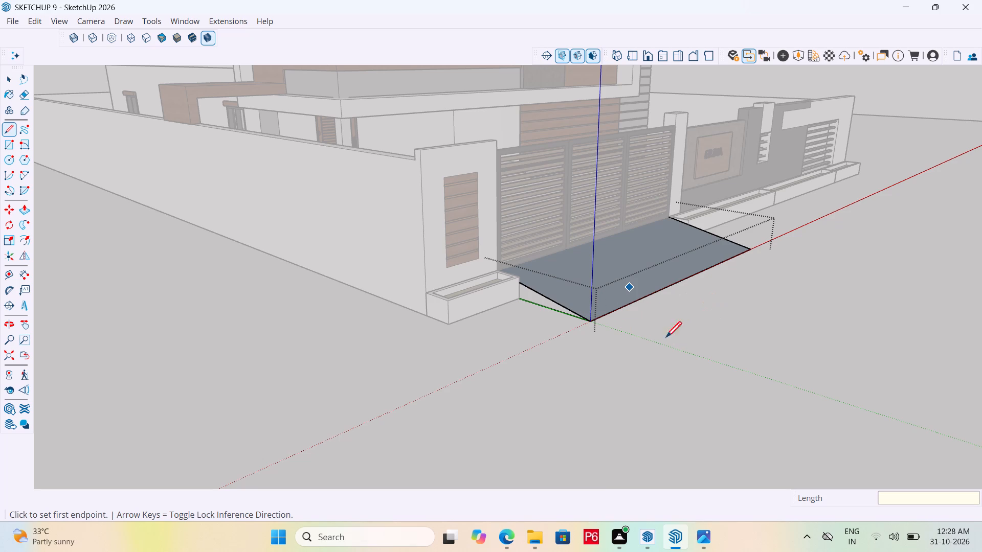
pyautogui.scroll(-2, 610, 368)
pyautogui.press('space')
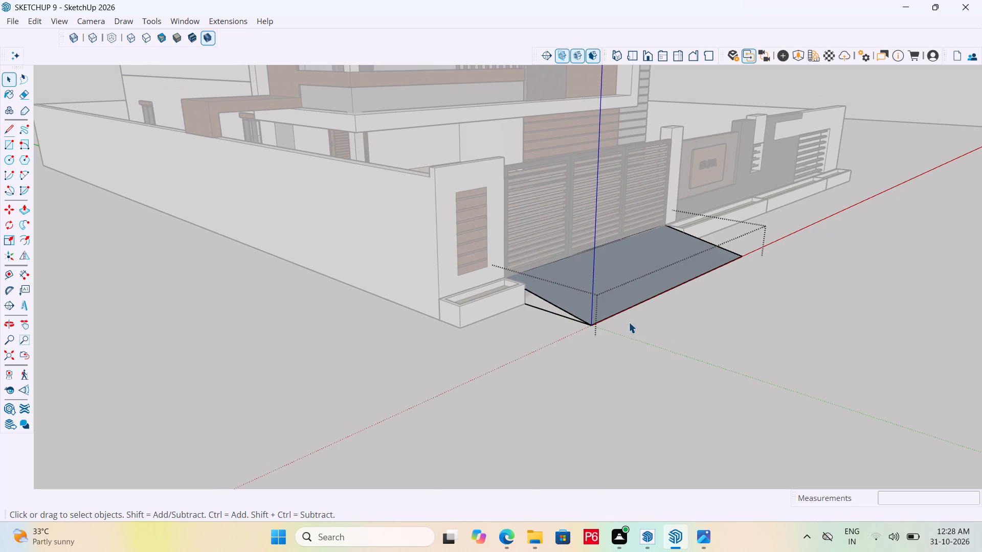
# Paint the ramp's sloping face and the base face beneath it with the Plaster_02_1K material from the Plaster collection.
pyautogui.scroll(-2, 629, 322)
pyautogui.moveTo(589, 327); pyautogui.dragTo(528, 334, button='middle')
pyautogui.scroll(5, 572, 287)
pyautogui.moveTo(503, 311); pyautogui.dragTo(525, 308, button='middle')
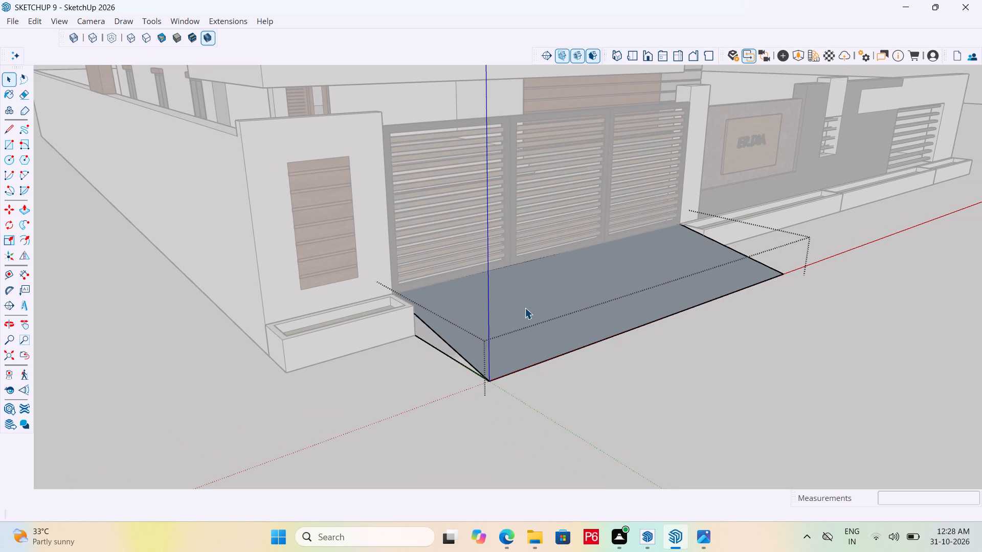
pyautogui.press('b')
pyautogui.scroll(-1, 610, 110)
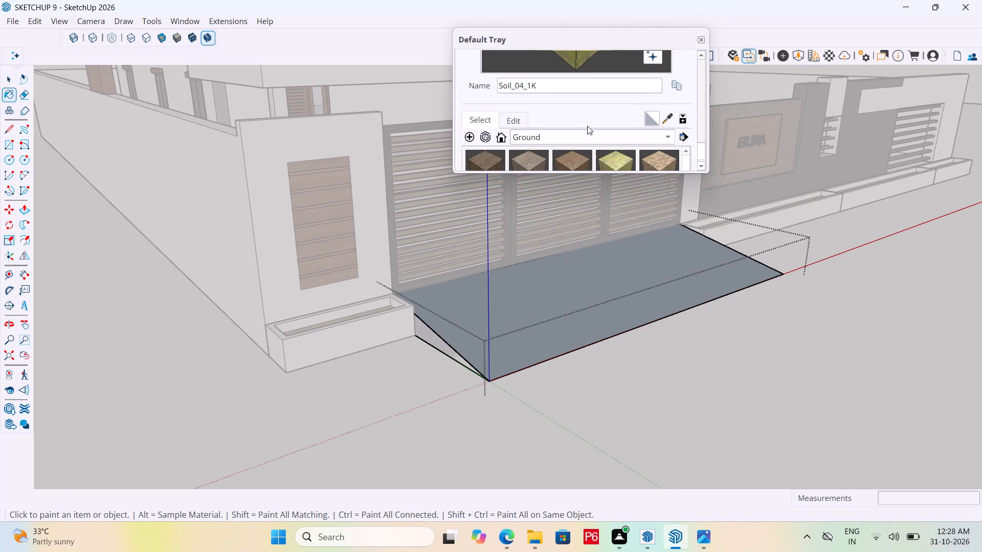
pyautogui.scroll(-1, 566, 140)
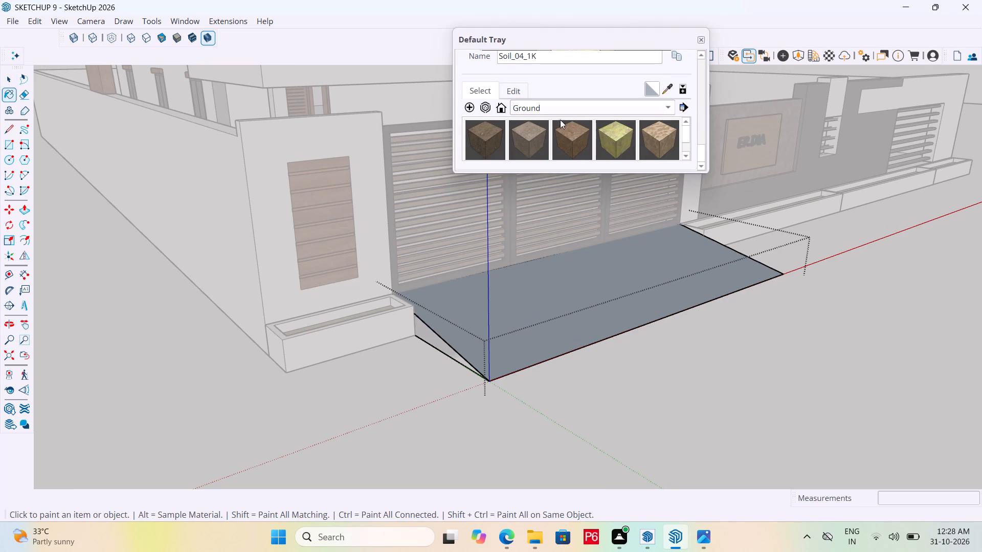
pyautogui.click(570, 109)
pyautogui.click(546, 136)
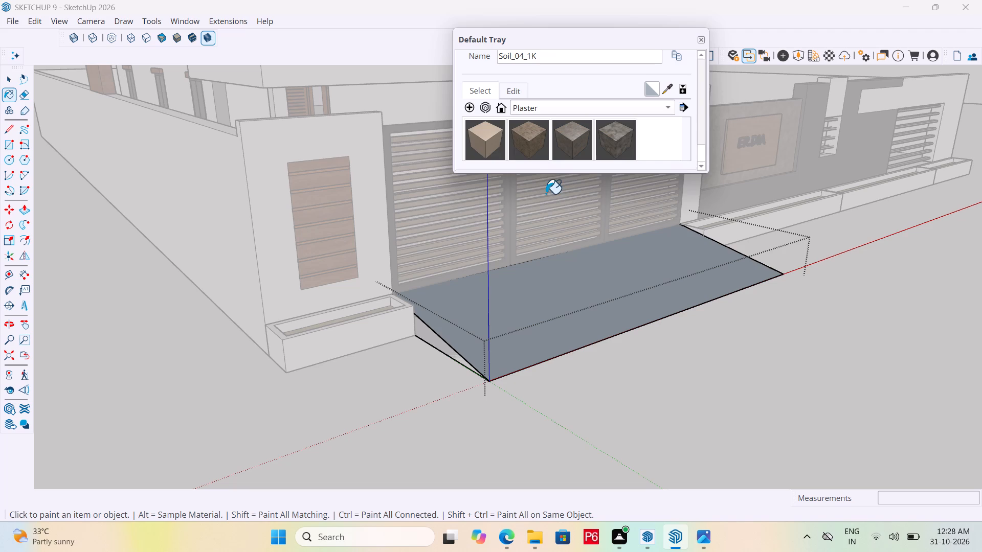
pyautogui.click(487, 137)
pyautogui.click(474, 302)
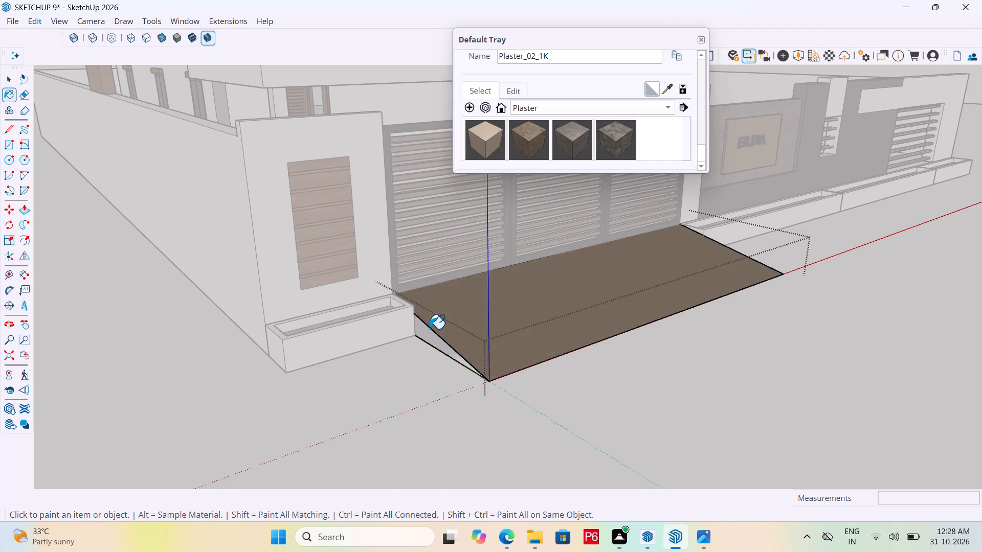
pyautogui.scroll(6, 429, 330)
pyautogui.click(432, 337)
pyautogui.moveTo(862, 282); pyautogui.dragTo(417, 282, button='middle')
pyautogui.scroll(-1, 863, 282)
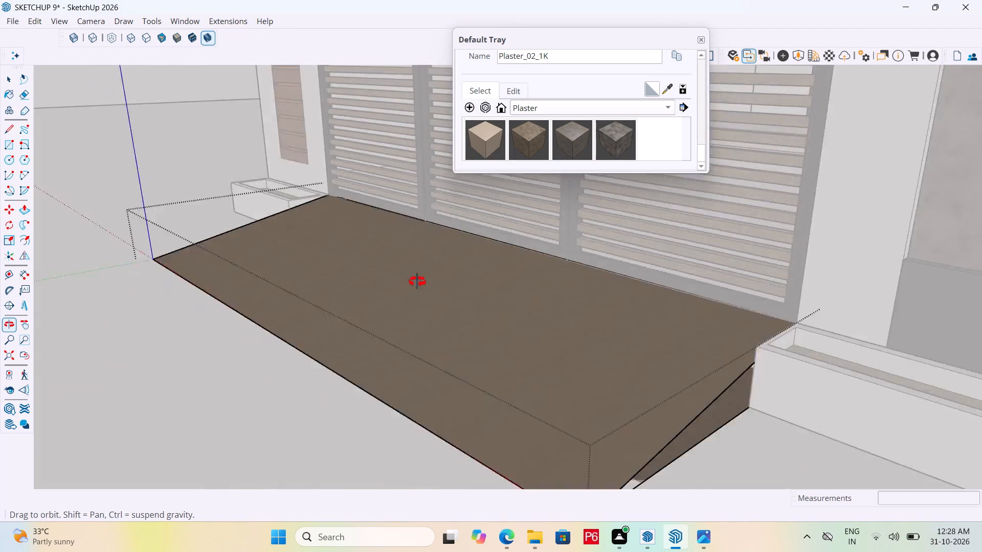
pyautogui.moveTo(417, 282); pyautogui.dragTo(476, 285, button='middle')
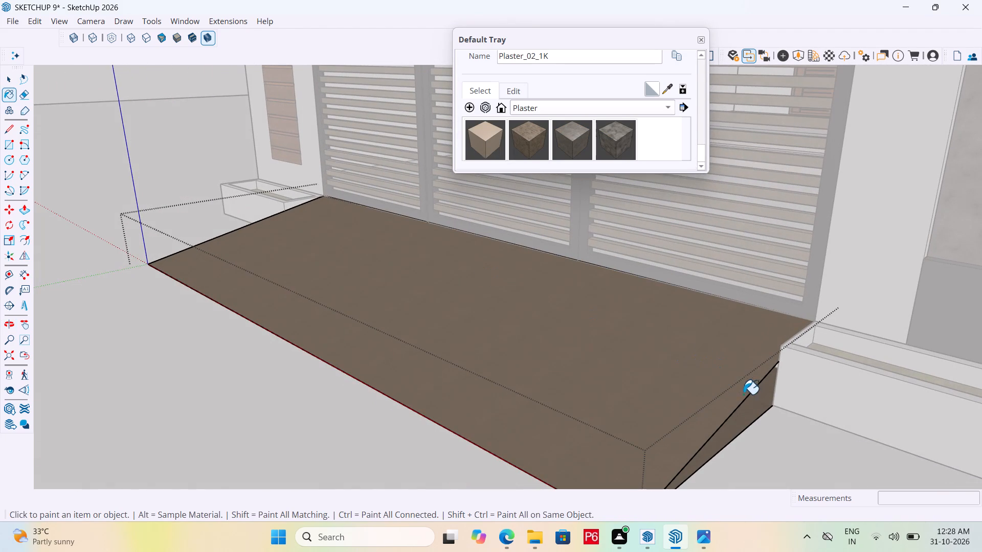
pyautogui.click(757, 402)
pyautogui.moveTo(758, 399); pyautogui.dragTo(624, 315, button='middle')
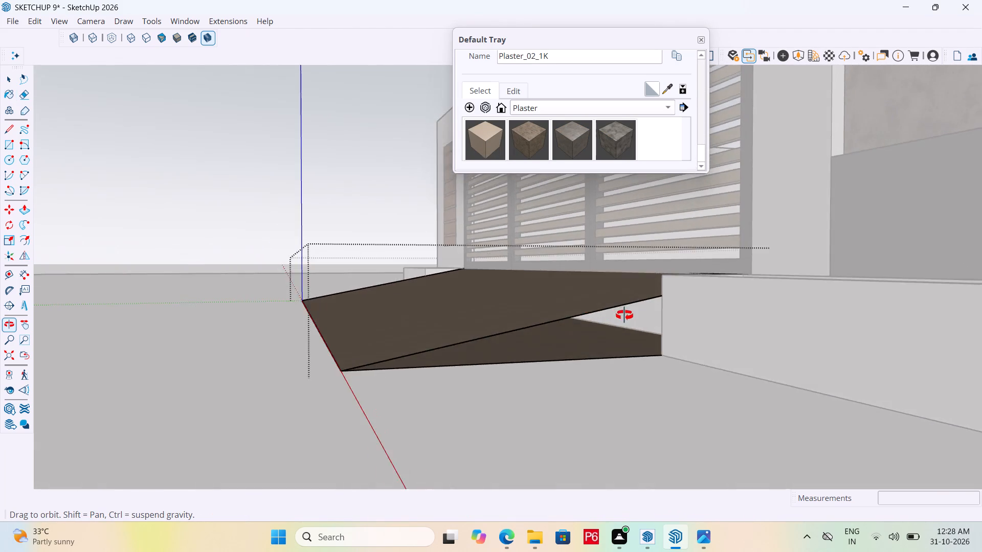
pyautogui.moveTo(624, 315); pyautogui.dragTo(864, 423, button='middle')
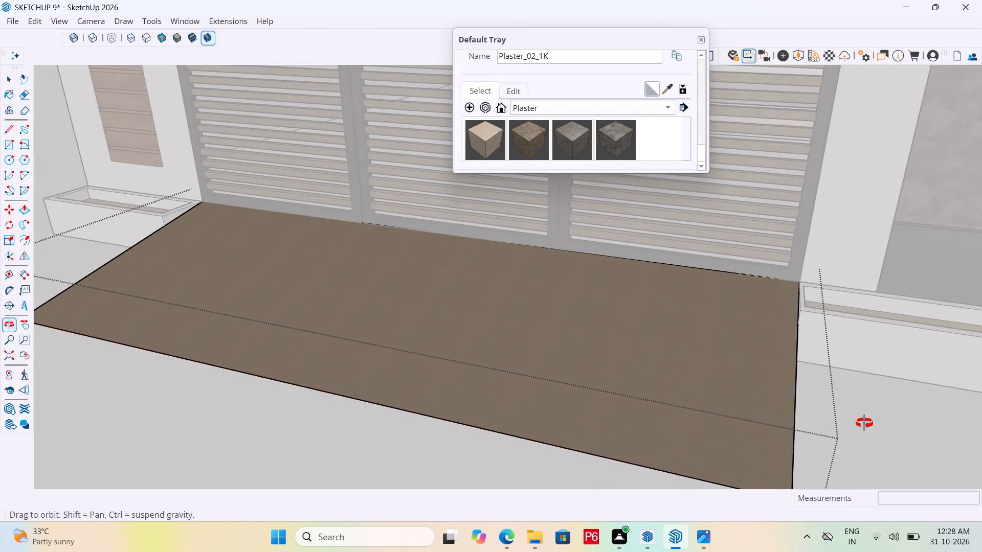
pyautogui.moveTo(864, 423); pyautogui.dragTo(851, 420, button='middle')
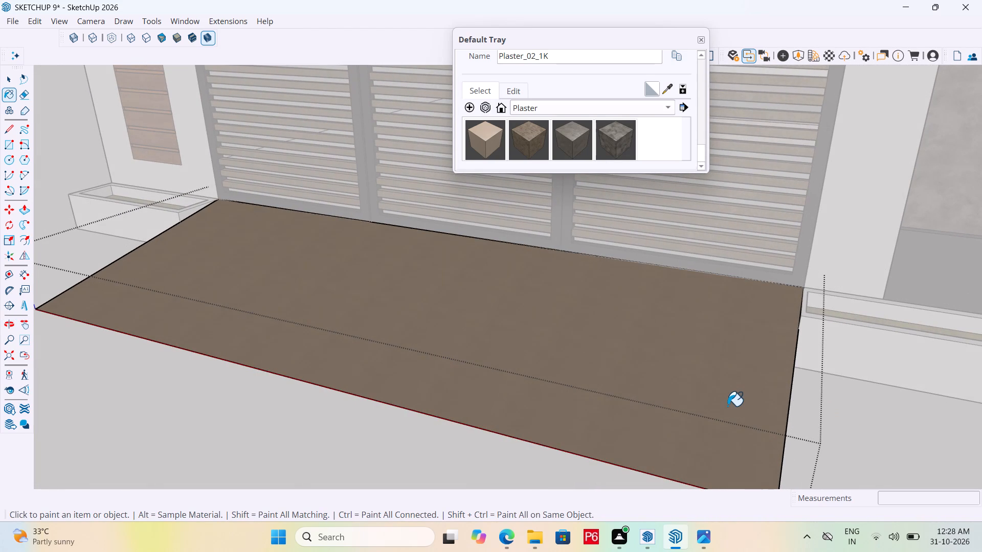
# Close the ramp's triangular side beside the long planter with vertical lines about 1' 1" tall, the outer one flush against the planter.
pyautogui.press('l')
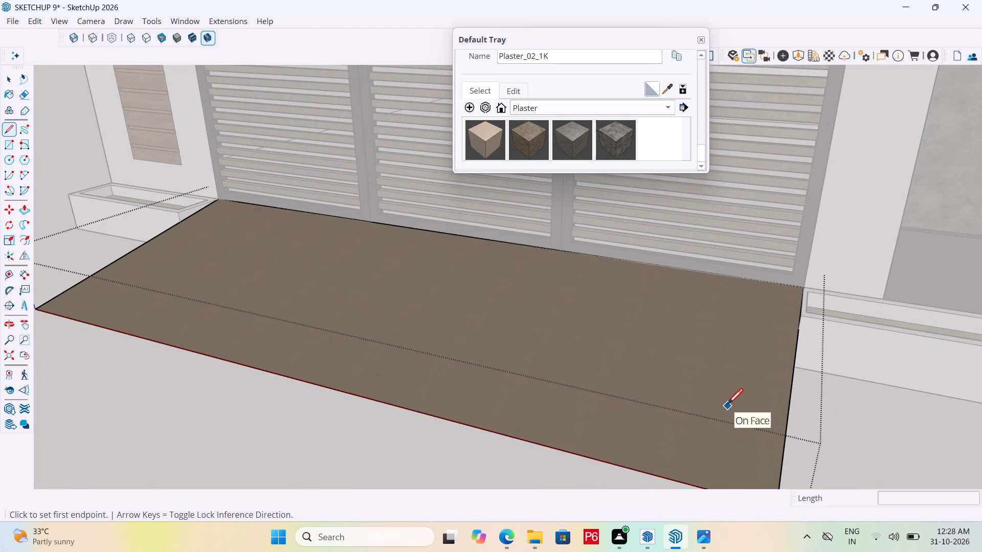
pyautogui.moveTo(721, 413); pyautogui.dragTo(541, 346, button='middle')
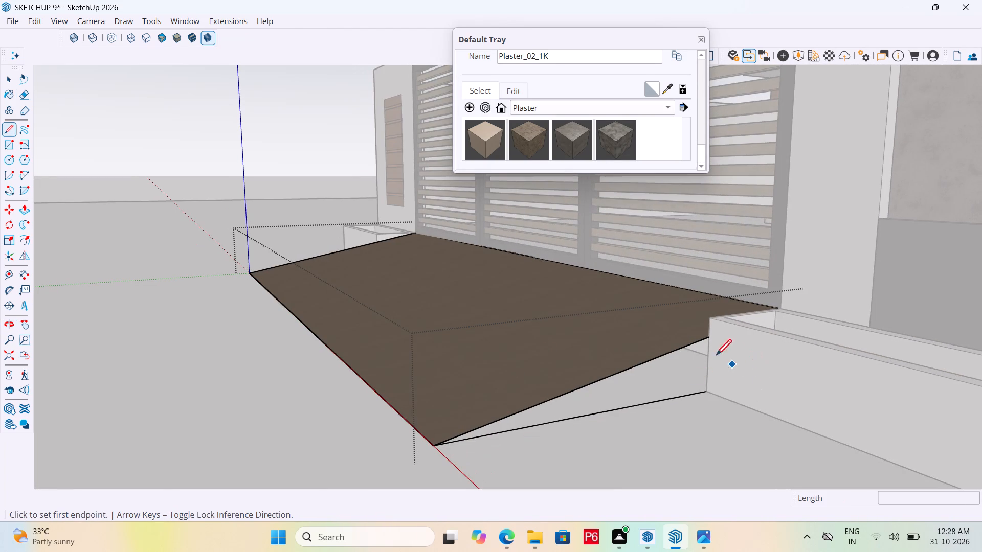
pyautogui.click(707, 337)
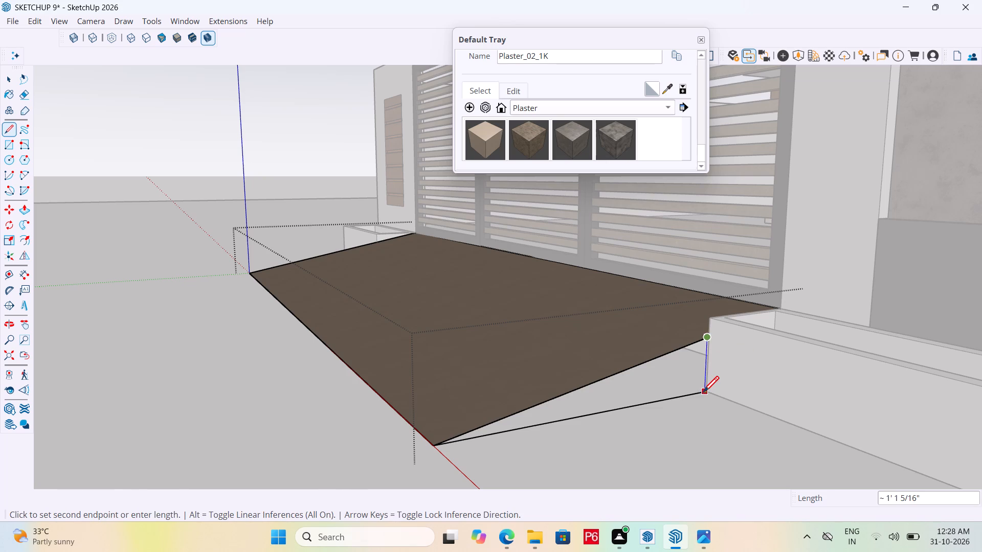
pyautogui.click(703, 394)
pyautogui.scroll(9, 706, 392)
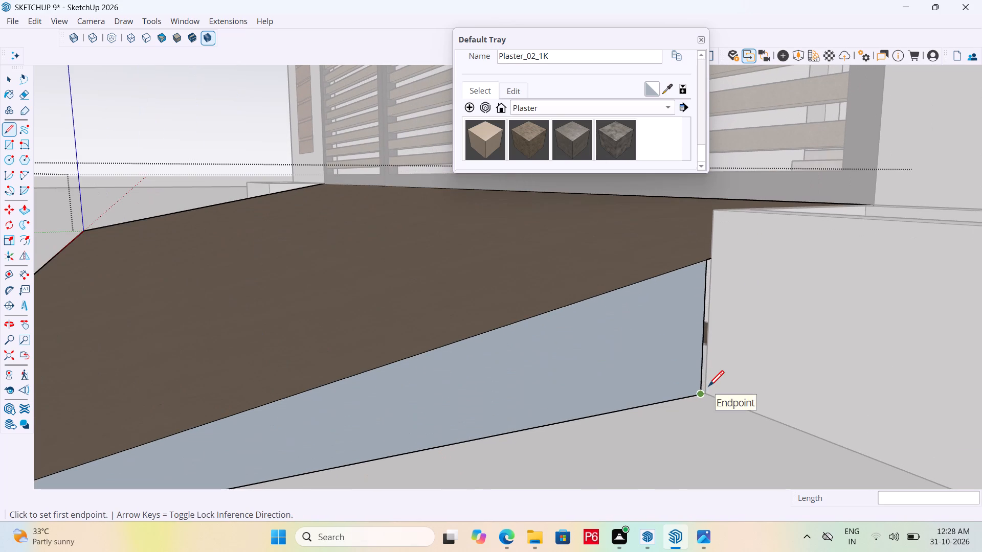
pyautogui.scroll(3, 715, 271)
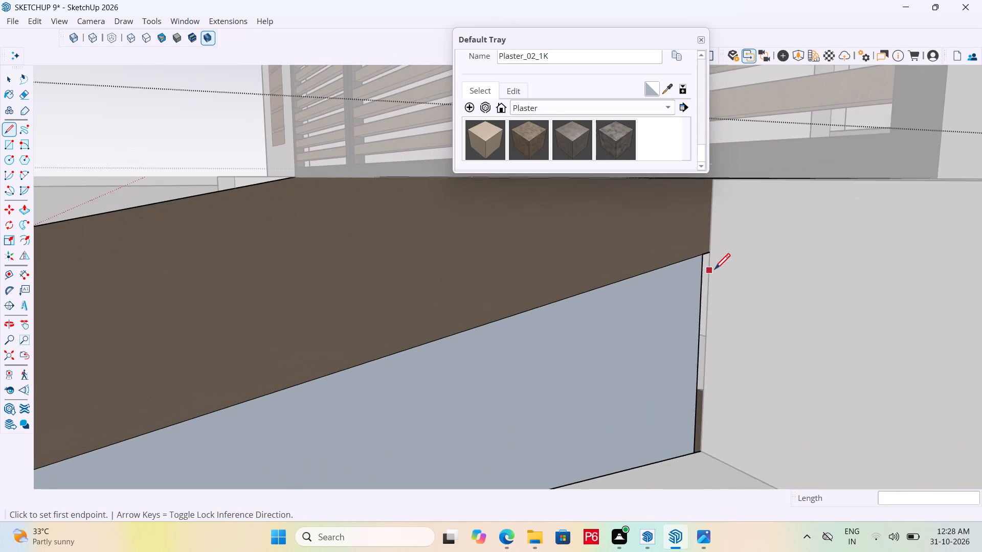
pyautogui.scroll(8, 715, 271)
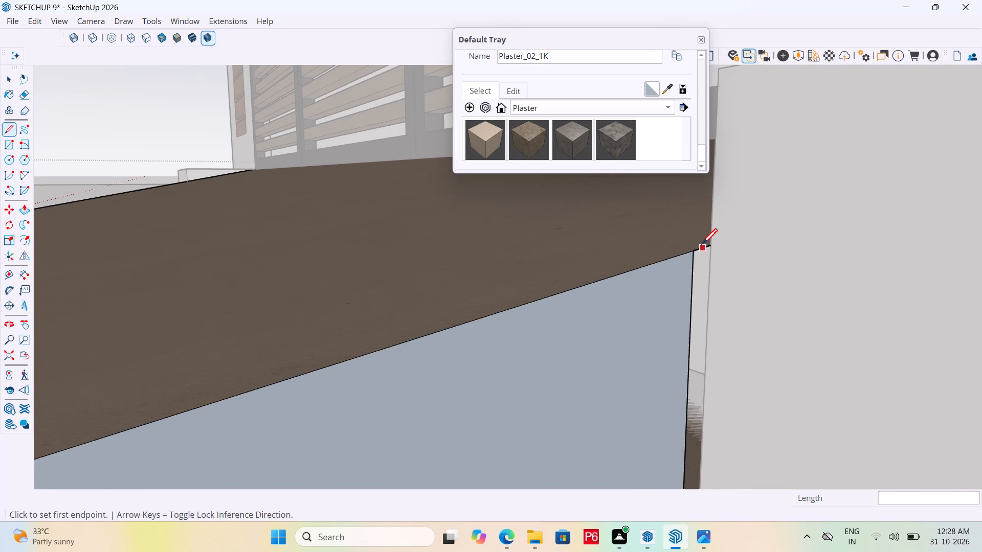
pyautogui.click(708, 248)
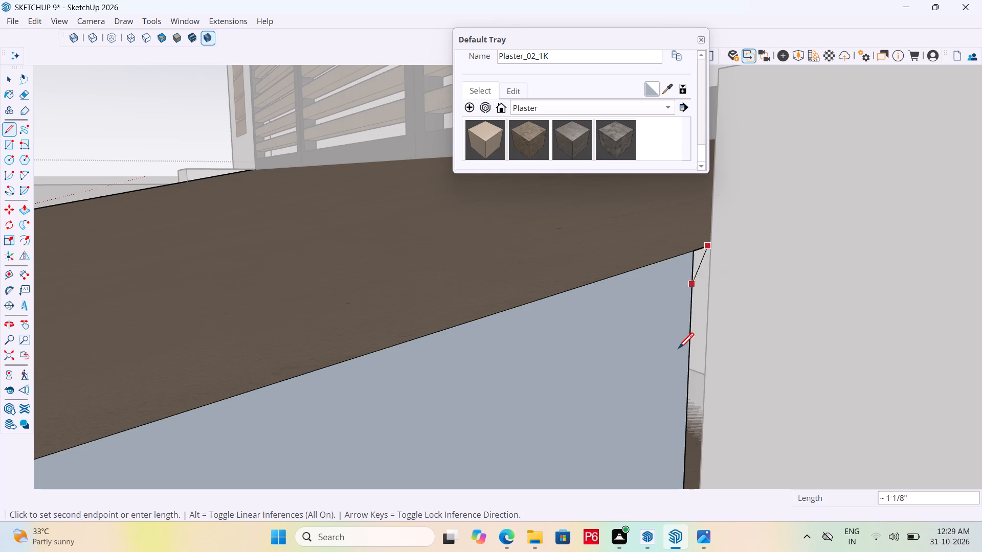
pyautogui.scroll(-13, 672, 317)
pyautogui.scroll(10, 676, 422)
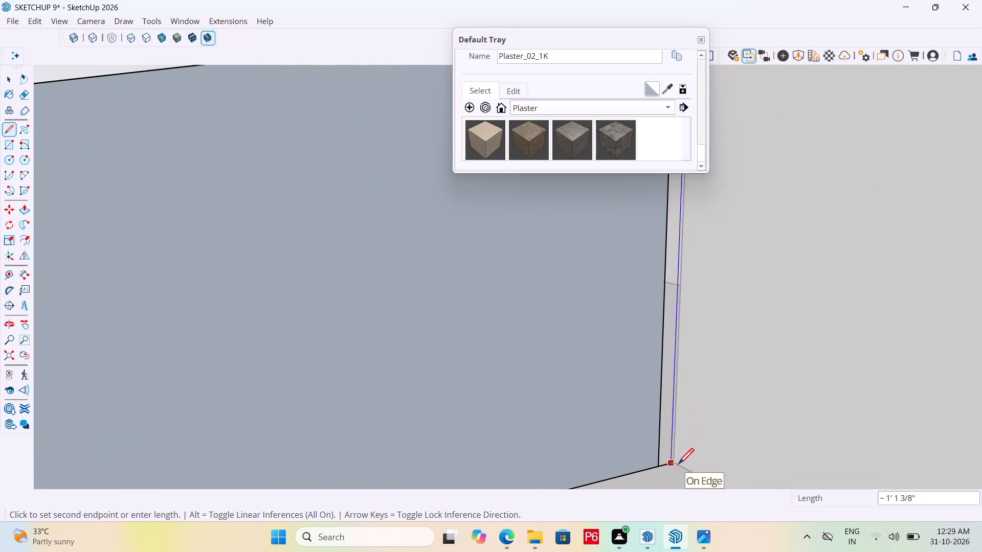
pyautogui.click(671, 467)
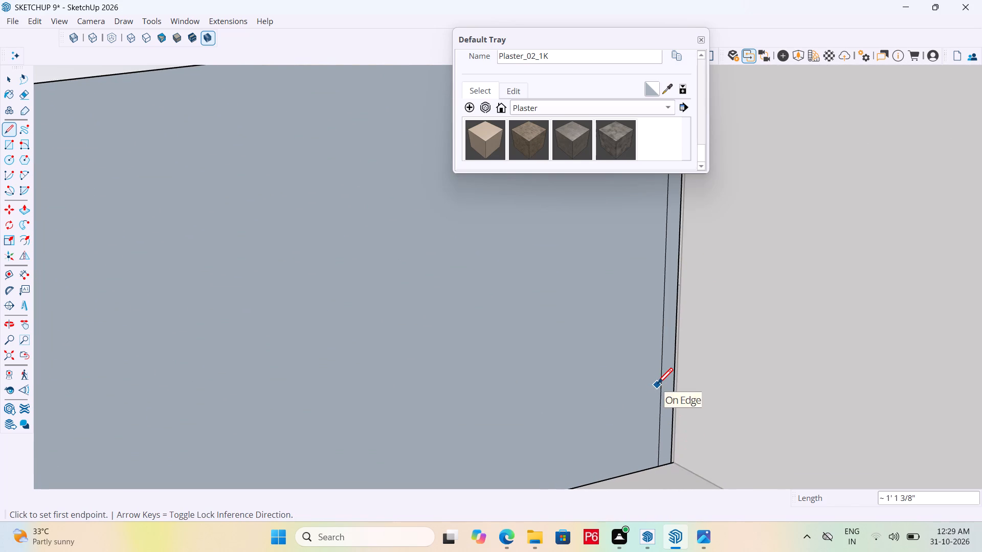
# Erase the inner vertical line on the ramp's side face, just inside the planter's corner.
pyautogui.press('e')
pyautogui.click(664, 364)
pyautogui.click(665, 364)
pyautogui.click(661, 360)
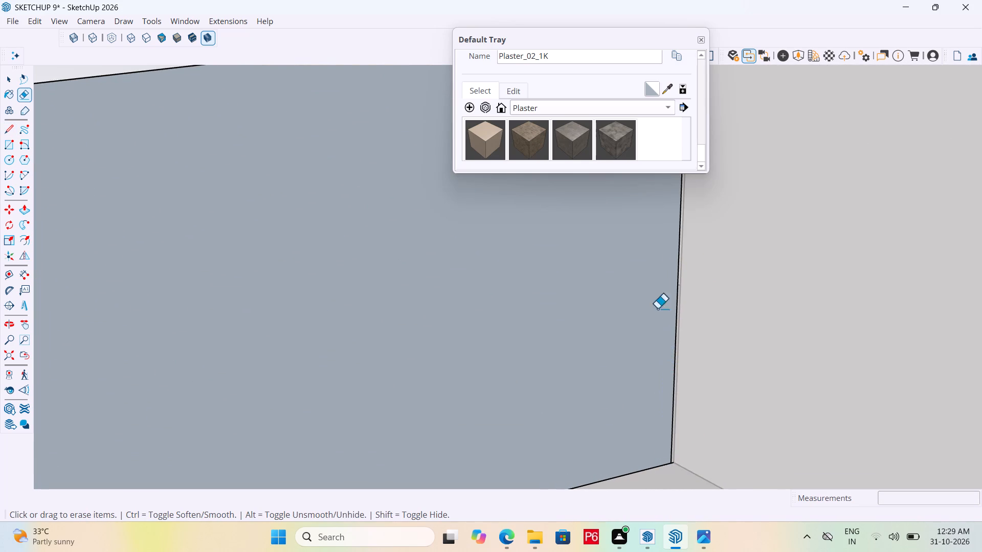
# Paint the ramp's triangular side face beside the long planter with the Plaster_02_1K material.
pyautogui.click(494, 139)
pyautogui.click(506, 233)
# Close the ramp's opposite triangular side with a vertical line about 1' 1" tall against the short planter's corner.
pyautogui.scroll(-3, 594, 303)
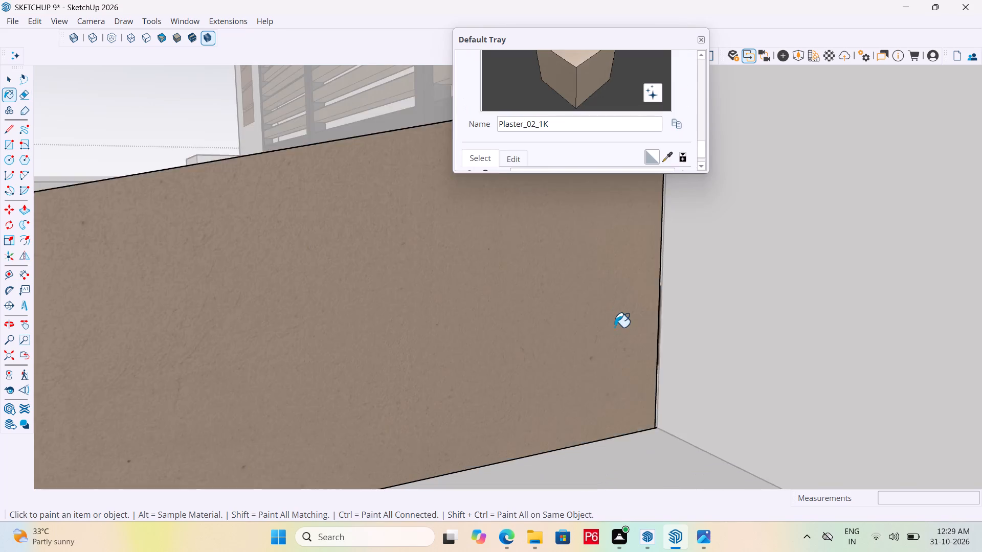
pyautogui.scroll(-3, 614, 327)
pyautogui.scroll(-19, 661, 342)
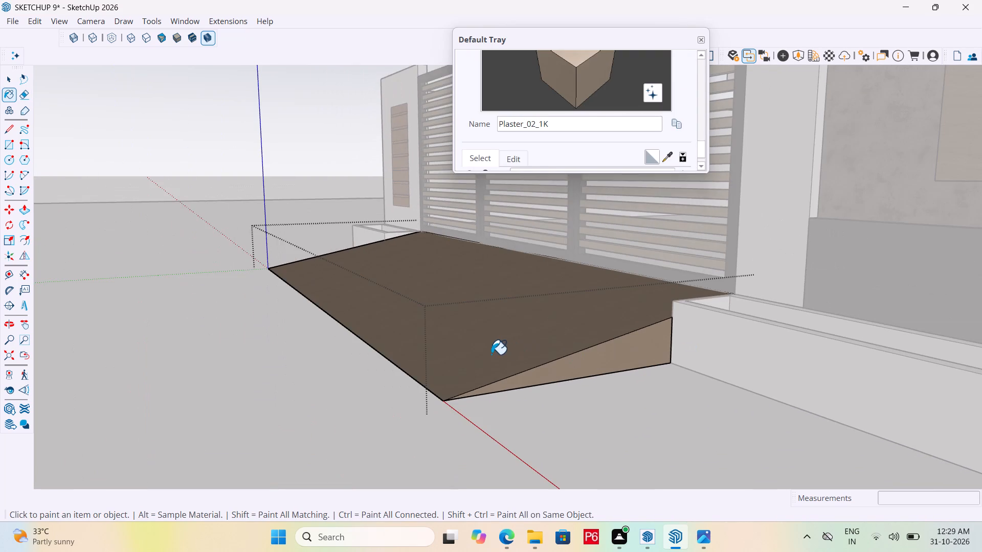
pyautogui.moveTo(491, 354); pyautogui.dragTo(933, 406, button='middle')
pyautogui.scroll(-6, 851, 292)
pyautogui.scroll(-6, 729, 321)
pyautogui.moveTo(457, 411); pyautogui.dragTo(572, 404, button='middle')
pyautogui.scroll(20, 599, 359)
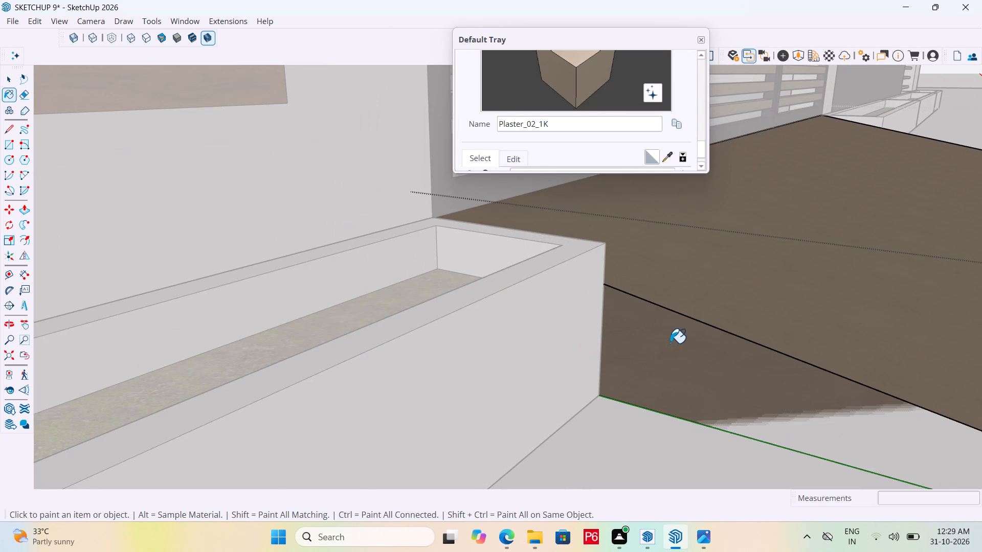
pyautogui.moveTo(663, 343); pyautogui.dragTo(599, 343, button='middle')
pyautogui.press('l')
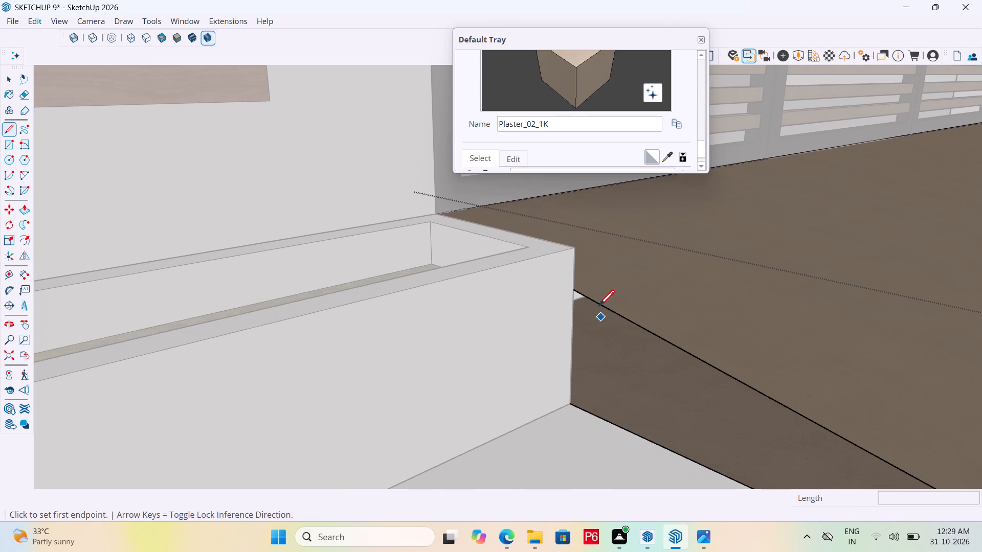
pyautogui.click(575, 289)
pyautogui.click(576, 408)
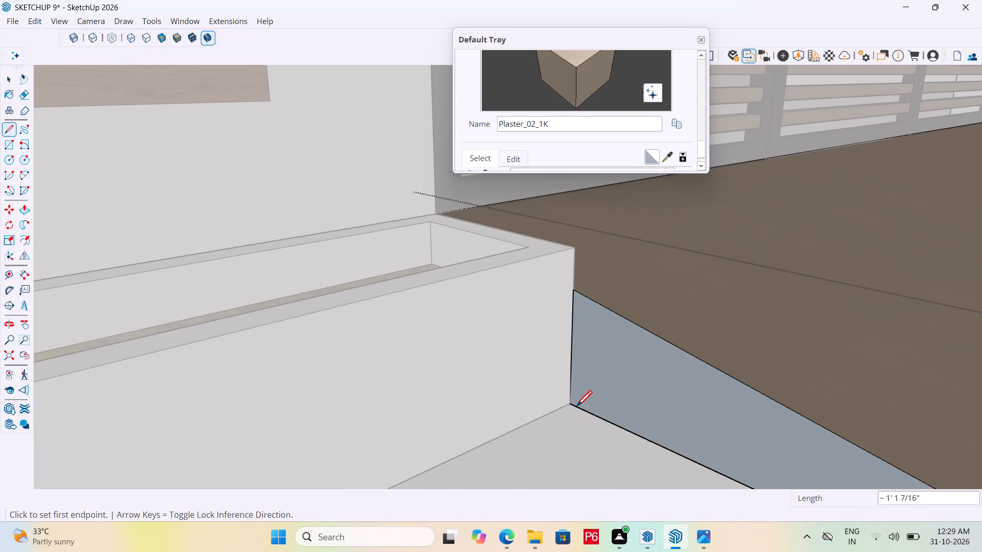
# Paint the ramp's triangular side face beside the short planter with the Plaster_02_1K material.
pyautogui.scroll(-6, 563, 346)
pyautogui.scroll(-2, 594, 141)
pyautogui.click(473, 143)
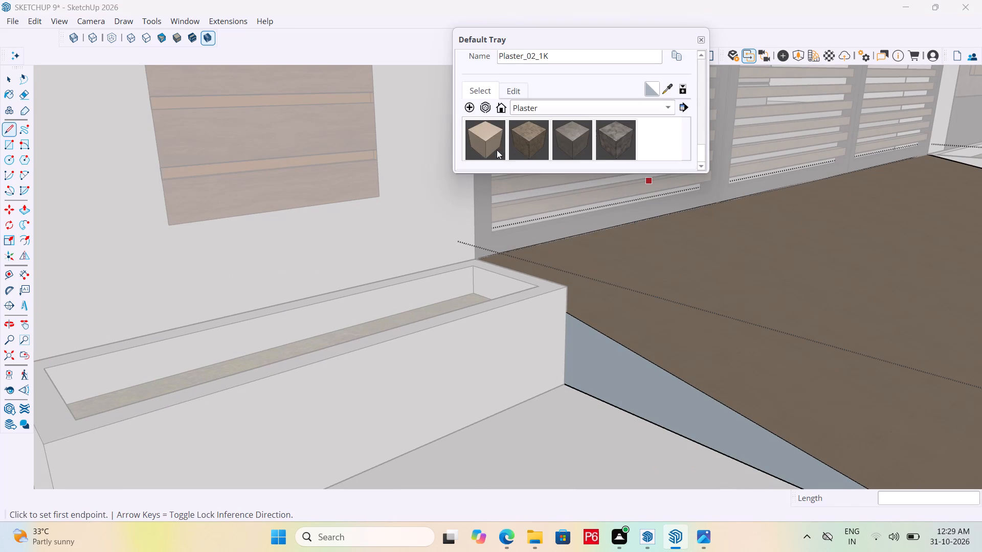
pyautogui.click(587, 344)
# Save the model.
pyautogui.scroll(-12, 459, 310)
pyautogui.hotkey('ctrl', 's')
pyautogui.hotkey('ctrl', 's')
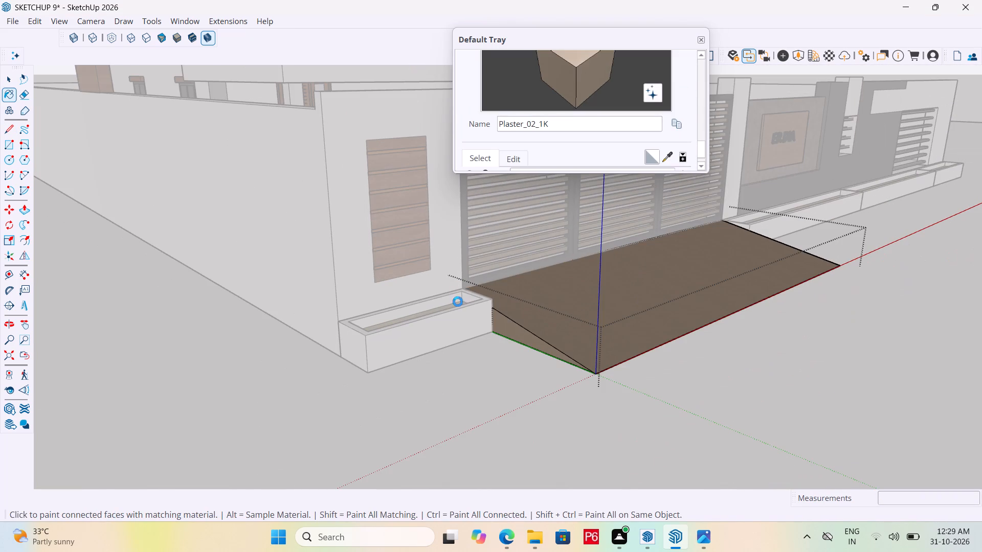
pyautogui.hotkey('ctrl', 's')
pyautogui.hotkey('ctrl', 's')
# Leave the ramp's group and return to the whole model.
pyautogui.press('space')
pyautogui.scroll(-6, 453, 304)
pyautogui.press('space')
pyautogui.scroll(-4, 465, 291)
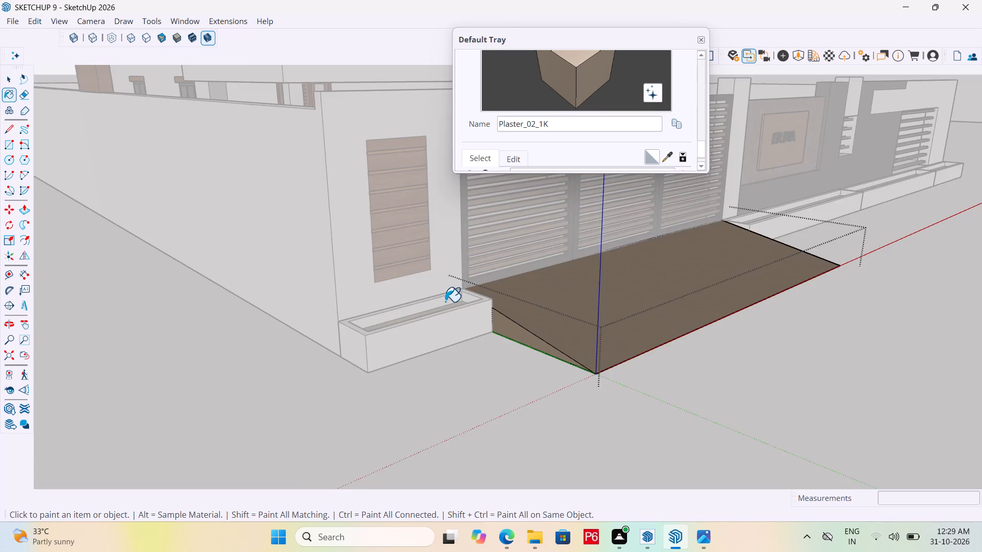
pyautogui.scroll(-2, 445, 302)
pyautogui.scroll(-7, 352, 325)
pyautogui.doubleClick(924, 144)
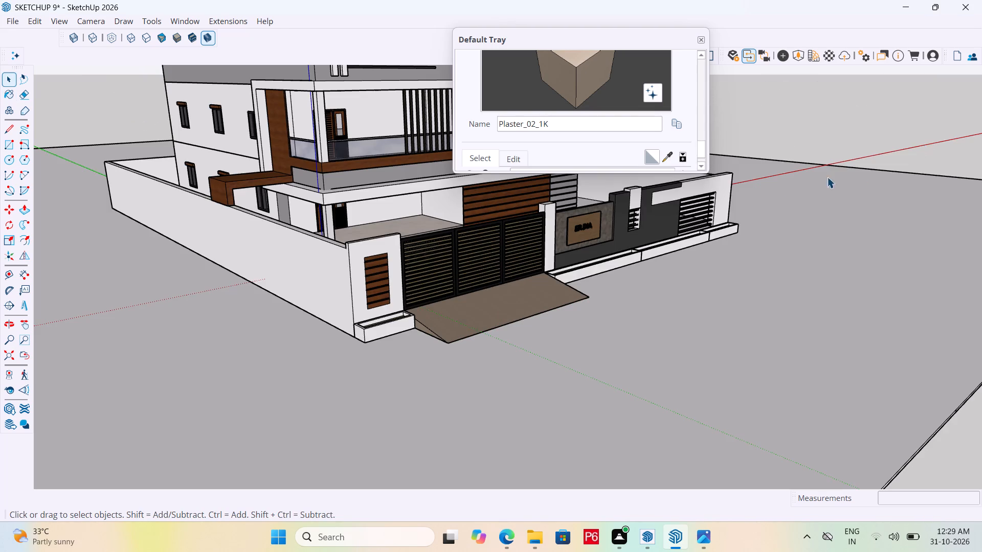
# Draw a line about 170' 11" long from the ramp's outer front corner along its front edge to the ground plane's far edge.
pyautogui.moveTo(768, 205); pyautogui.dragTo(505, 277, button='middle')
pyautogui.scroll(-5, 486, 237)
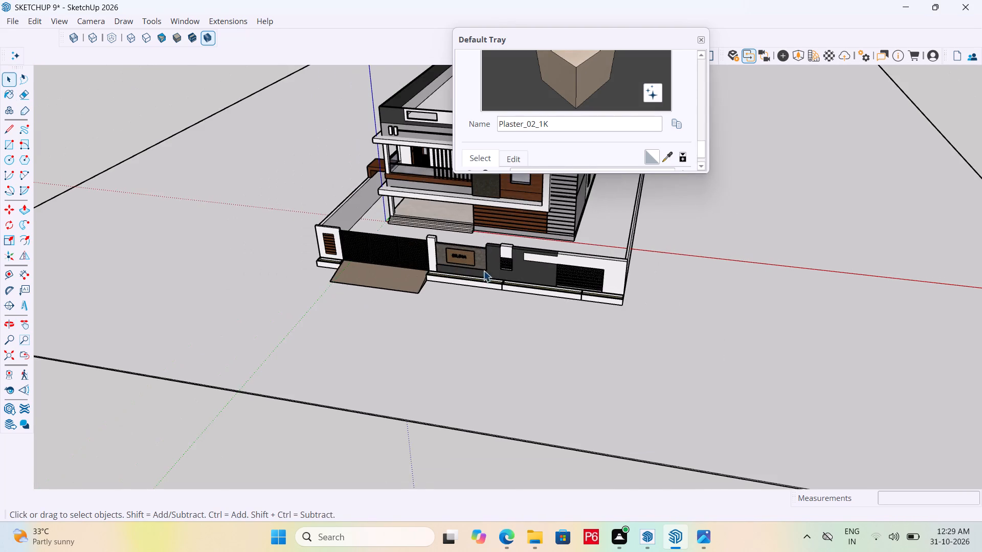
pyautogui.moveTo(511, 317); pyautogui.dragTo(502, 337, button='middle')
pyautogui.scroll(2, 368, 302)
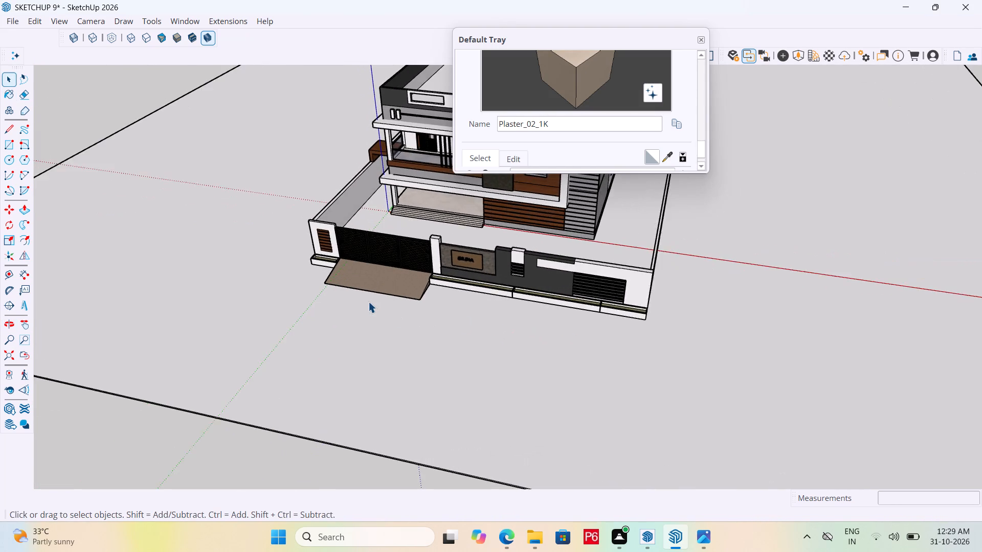
pyautogui.scroll(4, 368, 302)
pyautogui.press('l')
pyautogui.scroll(-6, 572, 292)
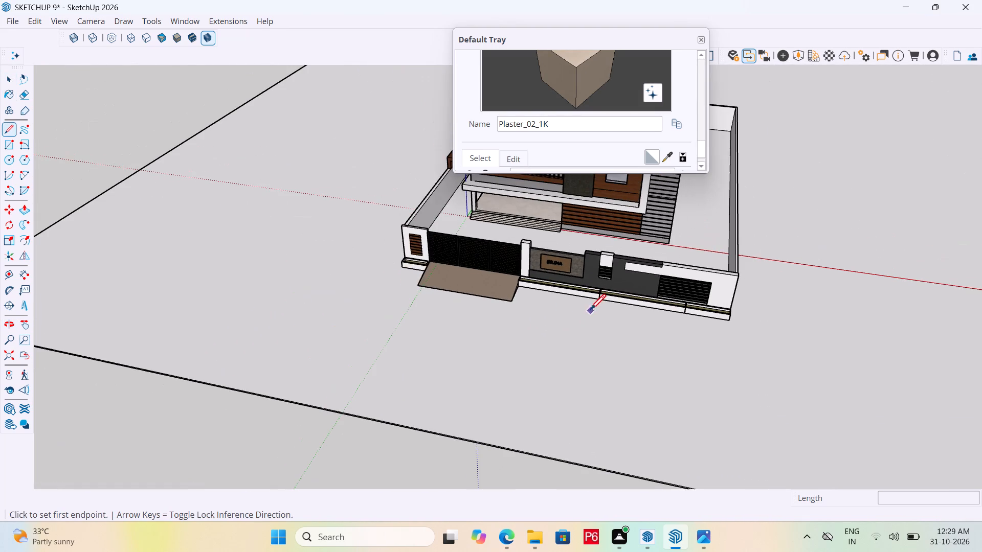
pyautogui.click(418, 286)
pyautogui.scroll(-4, 529, 328)
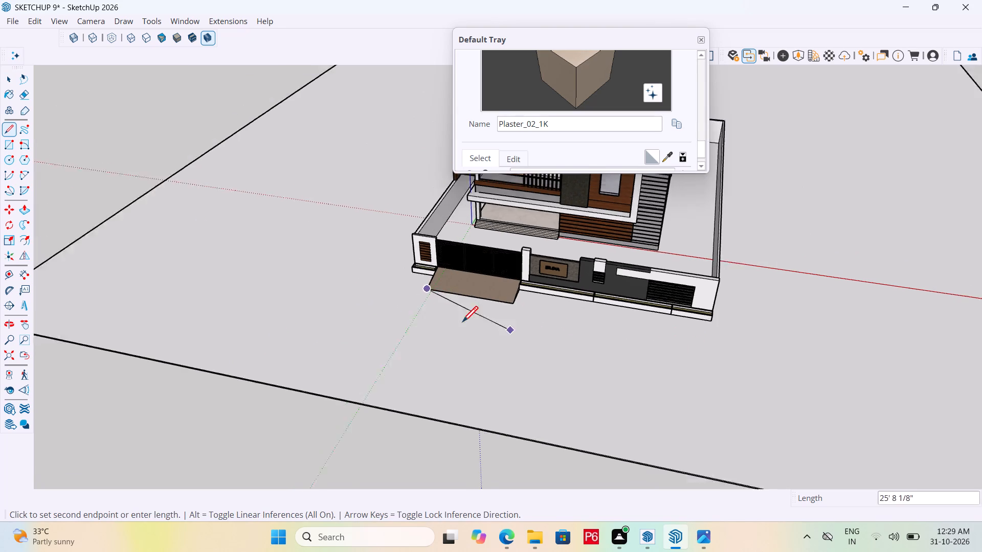
pyautogui.scroll(-2, 462, 324)
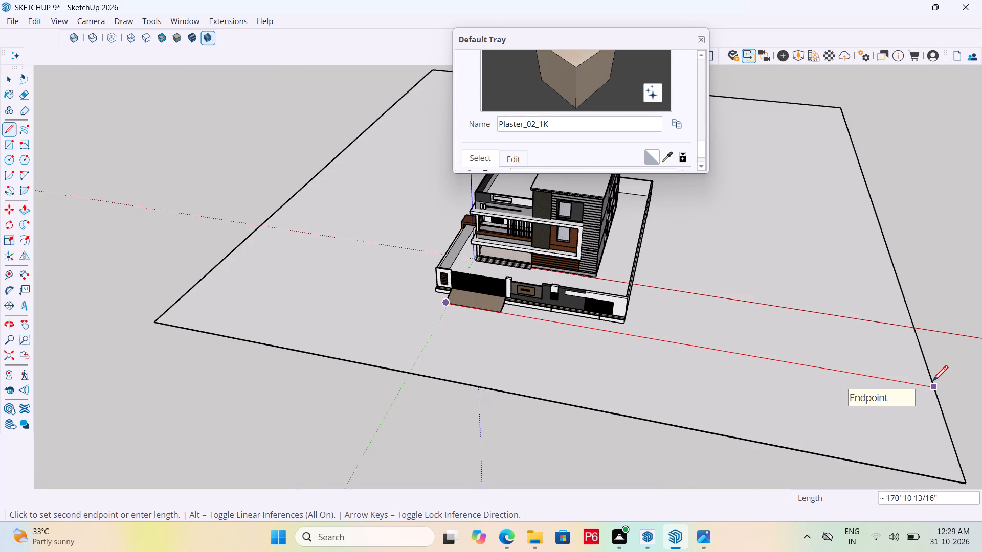
pyautogui.click(932, 383)
pyautogui.press('space')
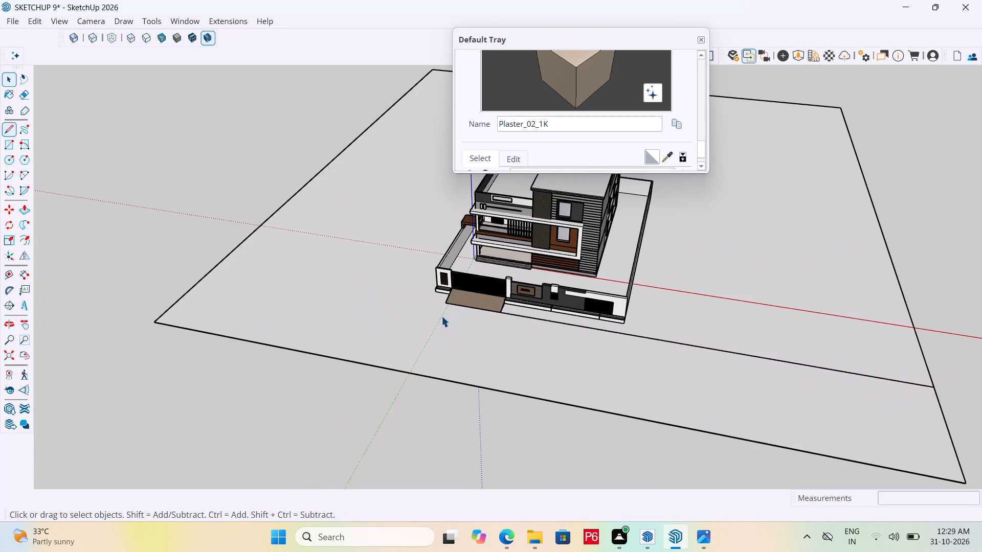
# Draw a line about 100' 4" long from the same ramp corner along the red axis to the ground plane's opposite edge.
pyautogui.scroll(12, 441, 310)
pyautogui.press('l')
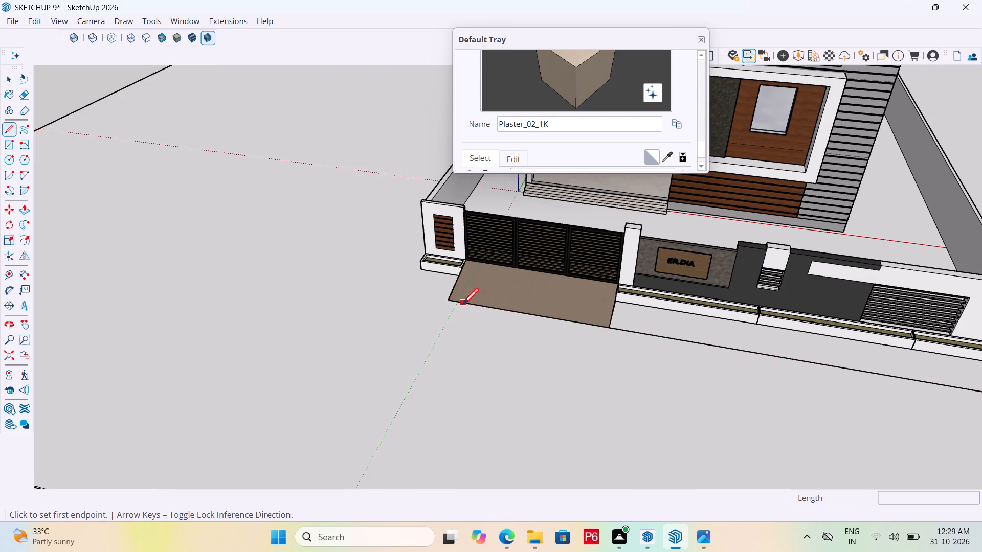
pyautogui.click(445, 301)
pyautogui.scroll(-6, 245, 266)
pyautogui.scroll(-2, 405, 365)
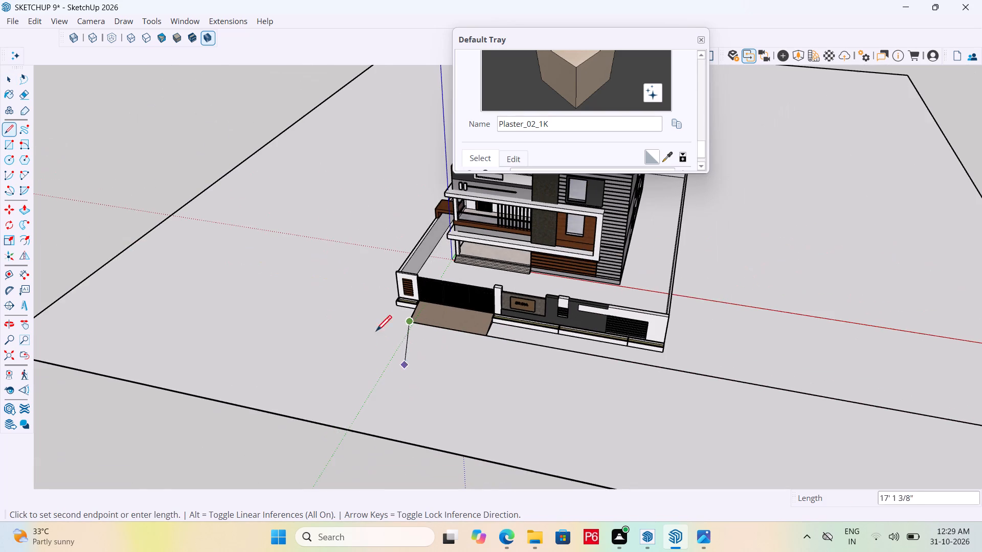
pyautogui.click(103, 269)
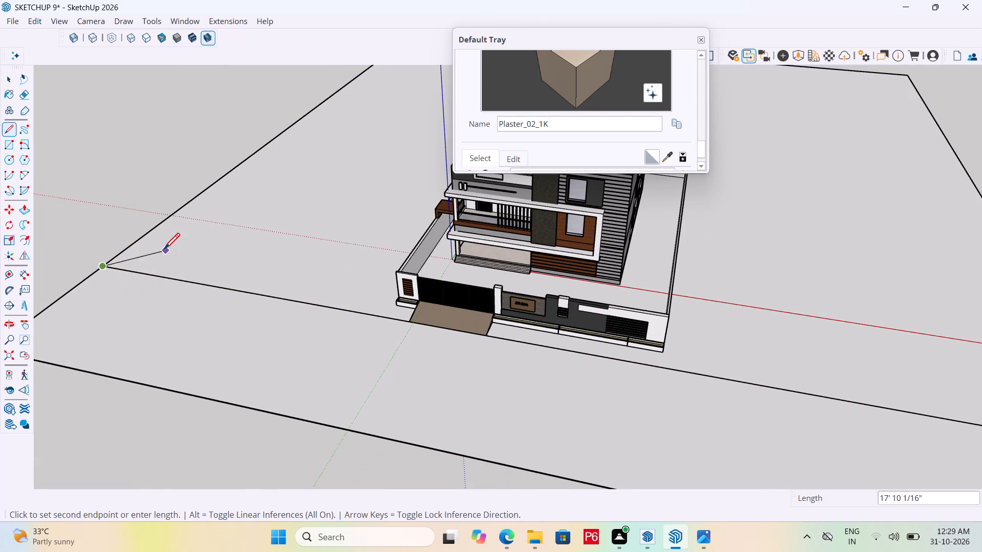
pyautogui.scroll(-4, 161, 250)
pyautogui.press('space')
# Copy both lines along the ramp's front edge 7' along the green axis, away from the house.
pyautogui.click(290, 293)
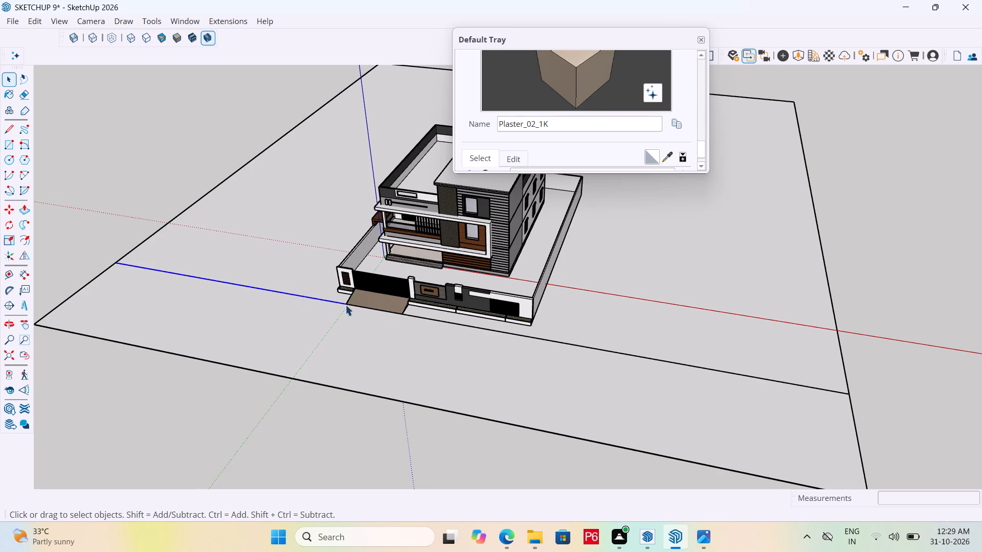
pyautogui.scroll(10, 401, 321)
pyautogui.keyDown('ctrl'); pyautogui.click(418, 309); pyautogui.keyUp('ctrl')
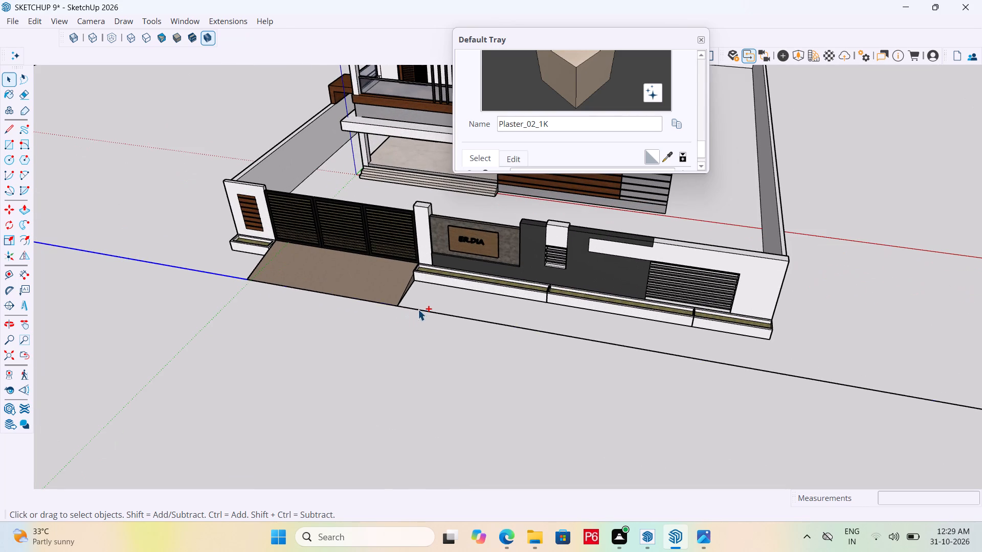
pyautogui.keyDown('ctrl'); pyautogui.scroll(-6, 400, 313); pyautogui.keyUp('ctrl')
pyautogui.scroll(-6, 386, 318)
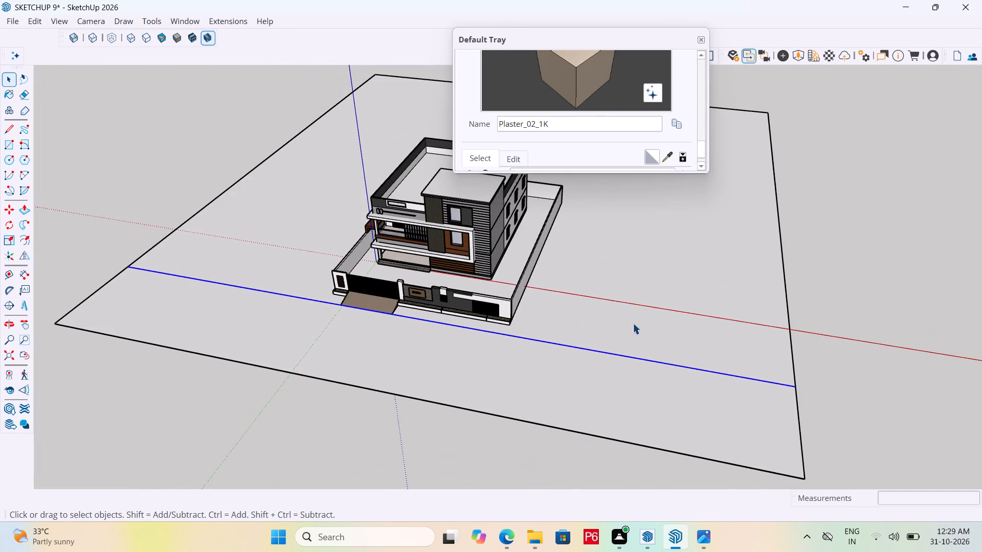
pyautogui.press('m')
pyautogui.click(800, 389)
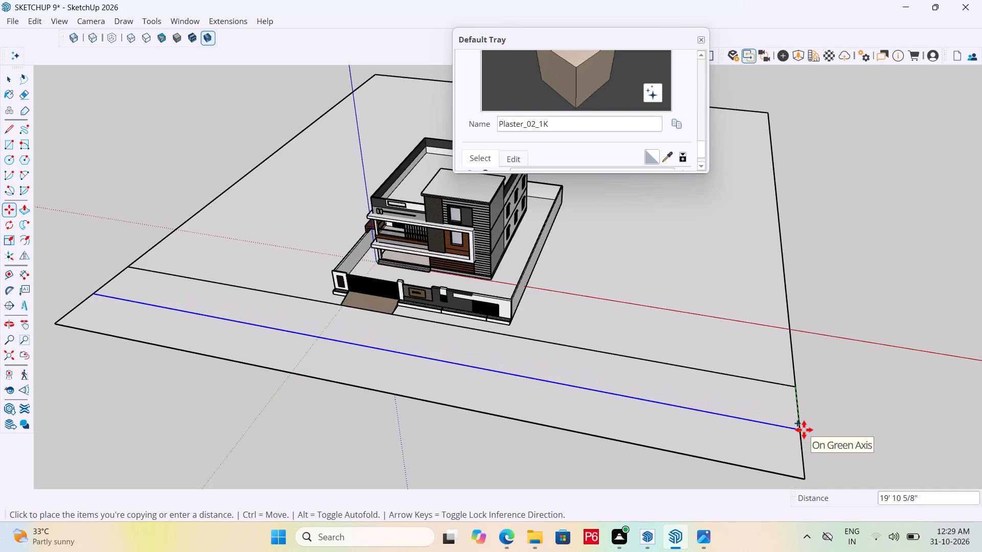
pyautogui.scroll(6, 804, 430)
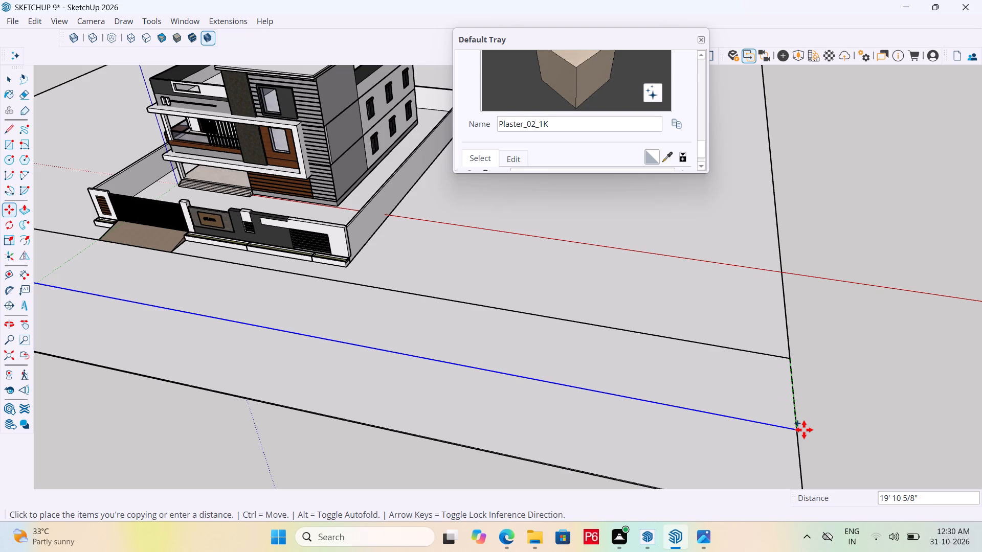
pyautogui.write("7'")
pyautogui.press('Return')
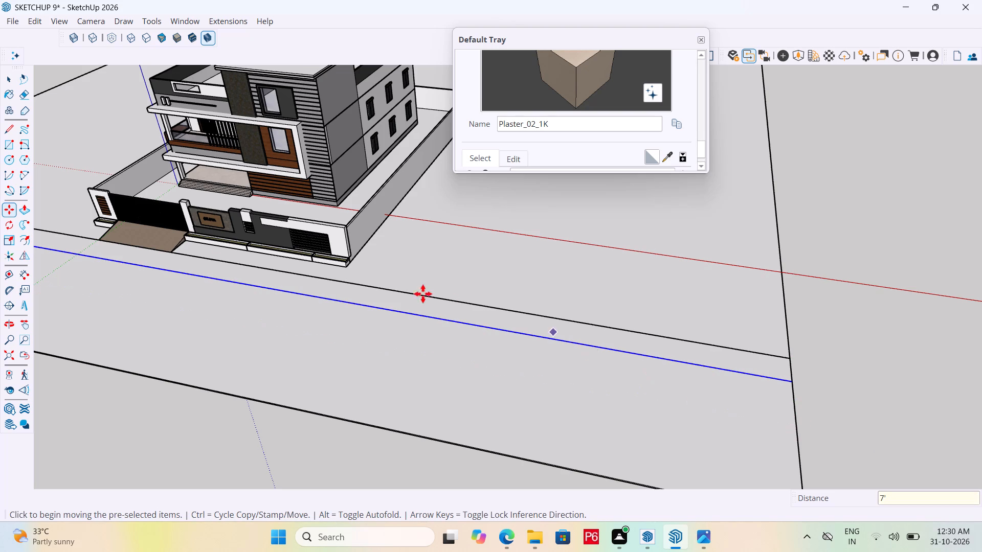
pyautogui.scroll(-5, 472, 323)
pyautogui.scroll(6, 168, 283)
pyautogui.scroll(6, 251, 261)
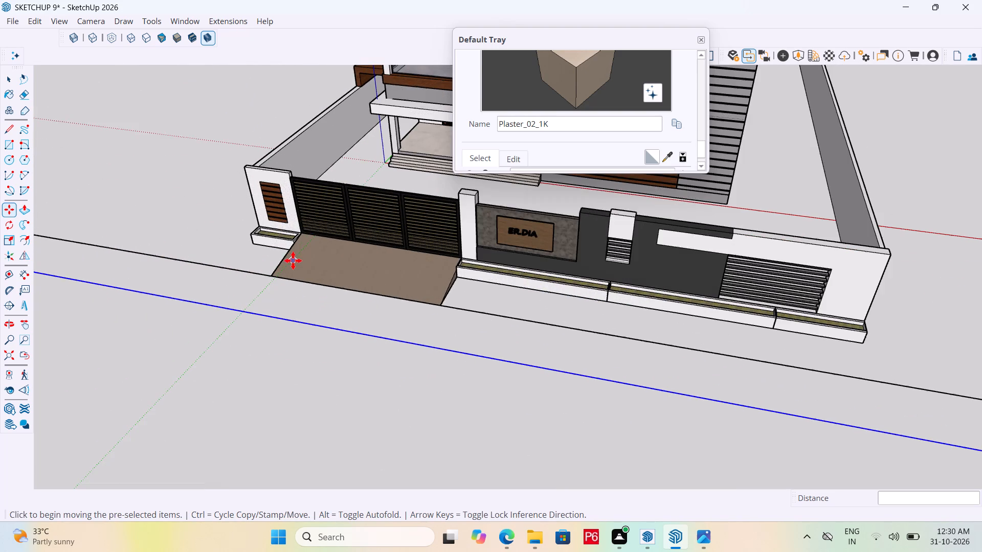
pyautogui.press('space')
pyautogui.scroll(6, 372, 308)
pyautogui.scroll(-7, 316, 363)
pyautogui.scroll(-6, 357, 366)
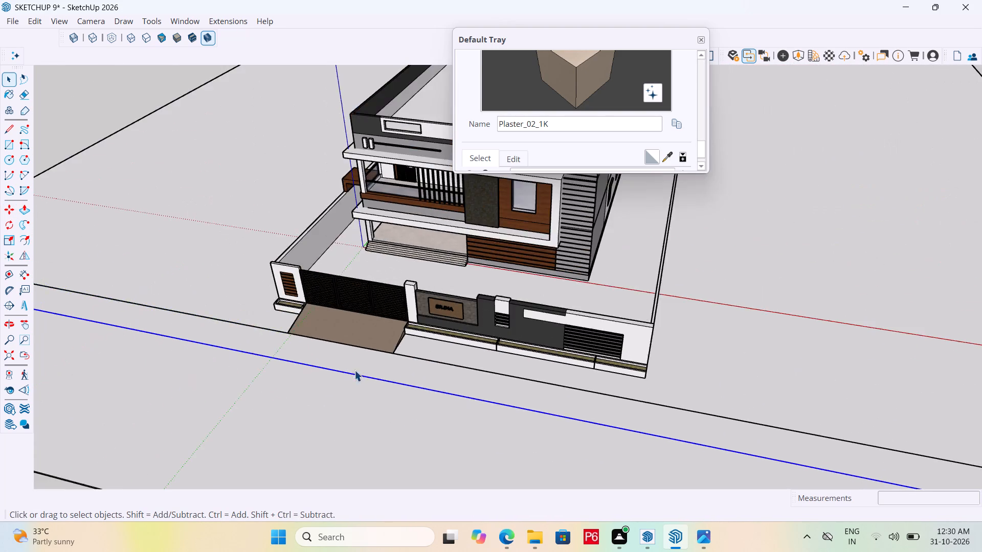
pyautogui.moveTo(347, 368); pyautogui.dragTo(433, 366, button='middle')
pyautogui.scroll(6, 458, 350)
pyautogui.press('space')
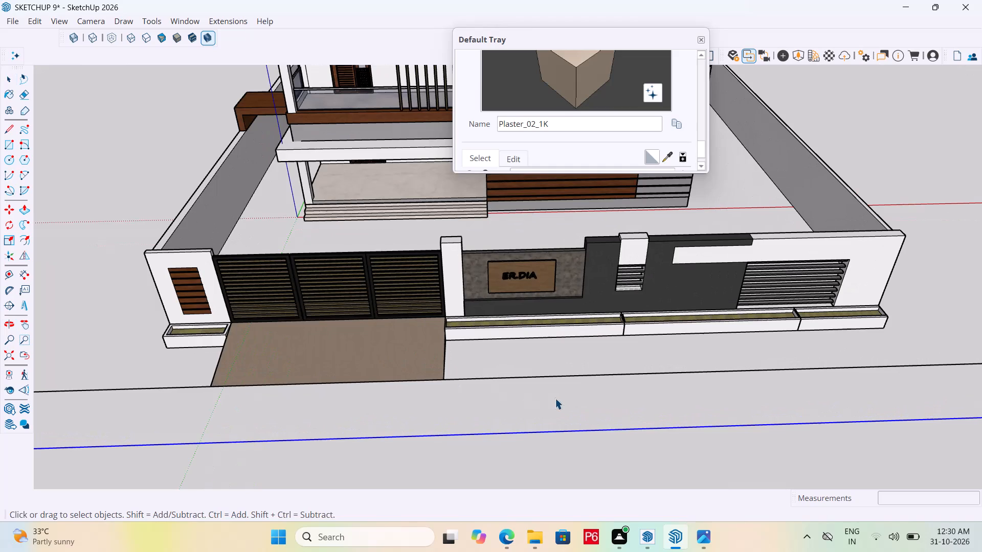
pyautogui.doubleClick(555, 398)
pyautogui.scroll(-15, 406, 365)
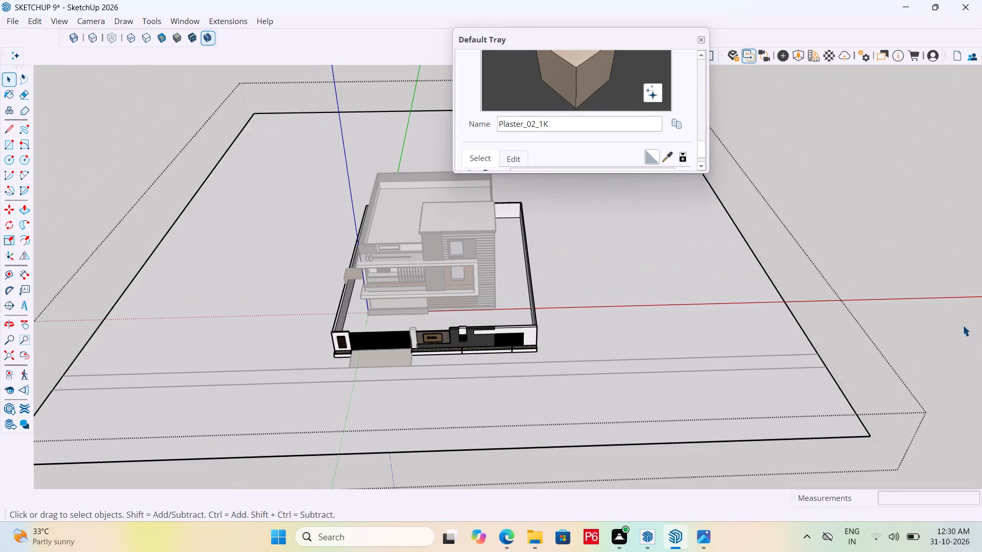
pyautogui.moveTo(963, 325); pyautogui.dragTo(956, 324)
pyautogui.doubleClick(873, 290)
# Draw a 7' by about 271' 3" rectangle filling the strip between the two parallel lines across the ground.
pyautogui.moveTo(758, 355); pyautogui.dragTo(671, 370, button='middle')
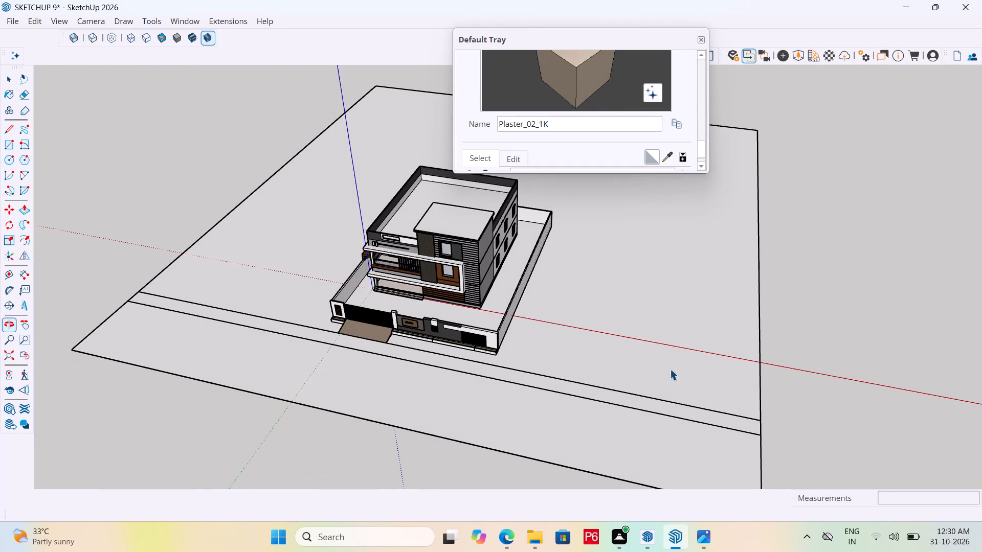
pyautogui.press('l')
pyautogui.scroll(4, 765, 407)
pyautogui.scroll(-4, 827, 431)
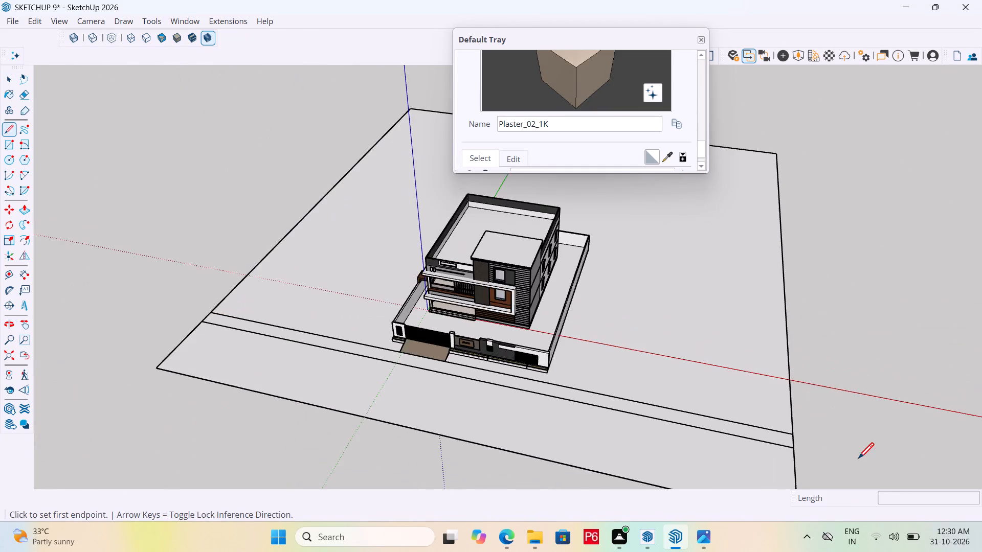
pyautogui.scroll(-6, 858, 460)
pyautogui.press('r')
pyautogui.scroll(5, 406, 347)
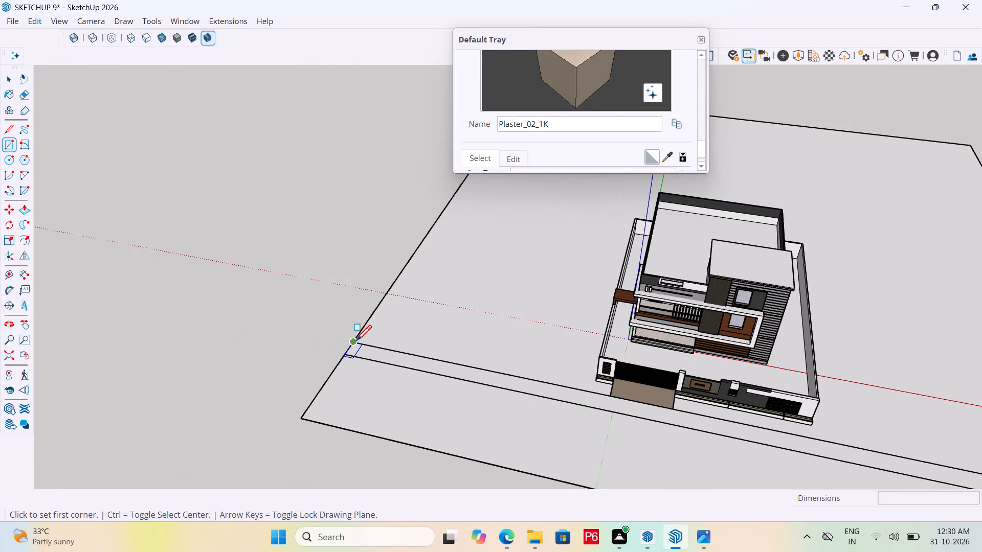
pyautogui.click(354, 342)
pyautogui.scroll(-6, 285, 310)
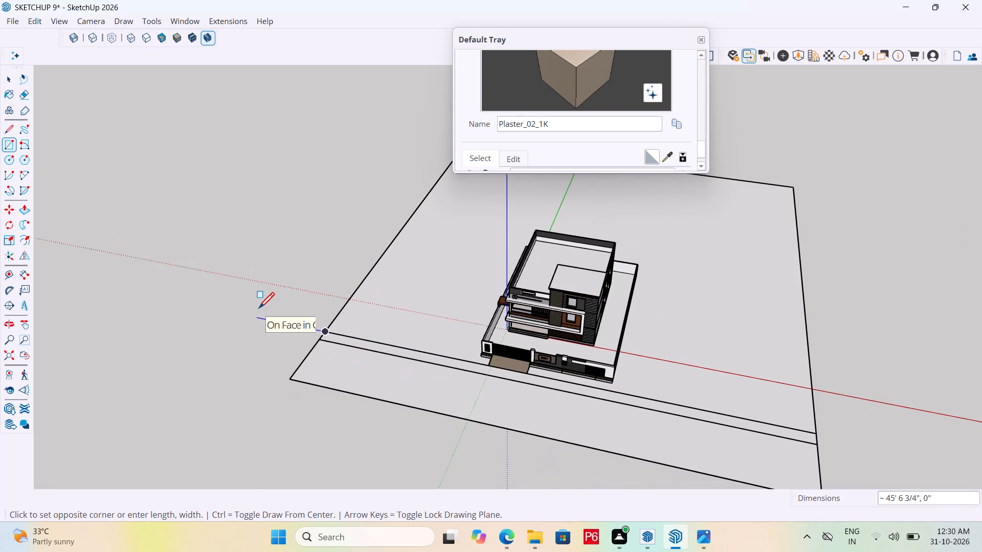
pyautogui.scroll(-5, 367, 288)
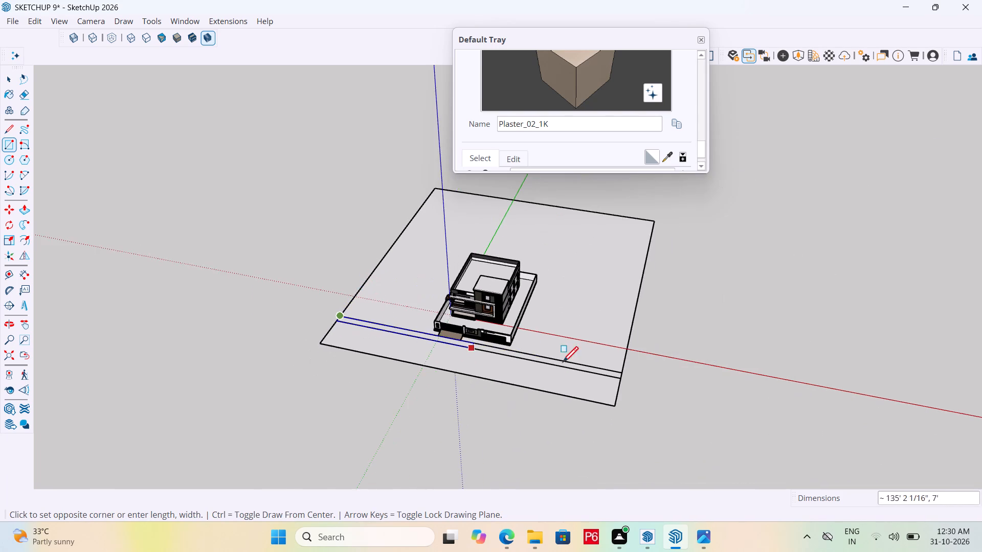
pyautogui.scroll(12, 711, 397)
pyautogui.click(556, 328)
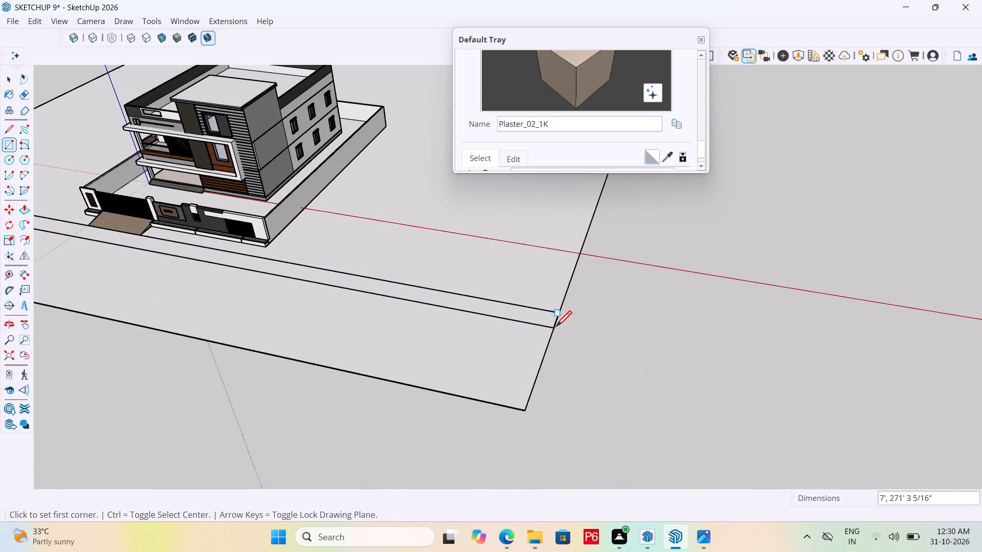
# Make a group from the 7' strip's face and its bounding edges in front of the compound.
pyautogui.press('space')
pyautogui.doubleClick(537, 315)
pyautogui.rightClick(537, 315)
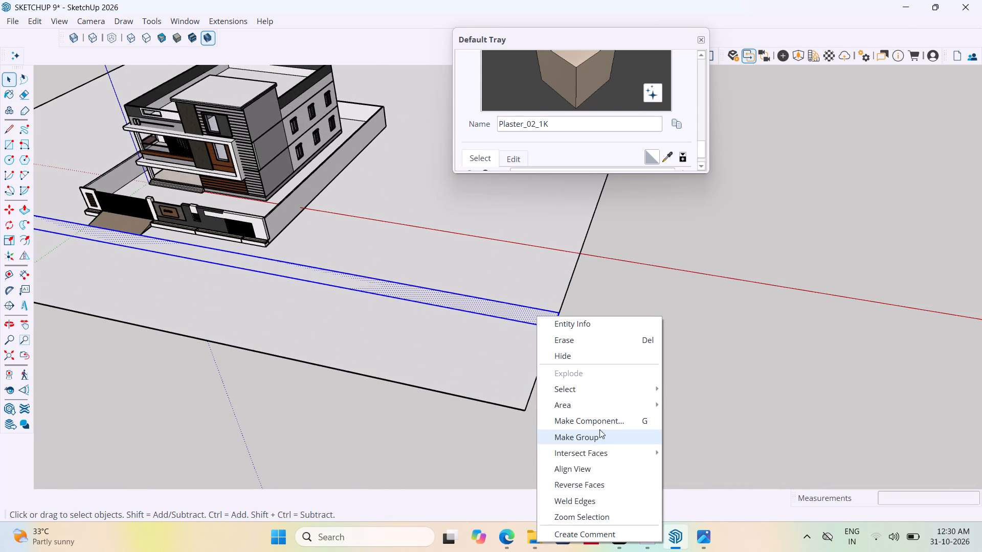
pyautogui.click(601, 435)
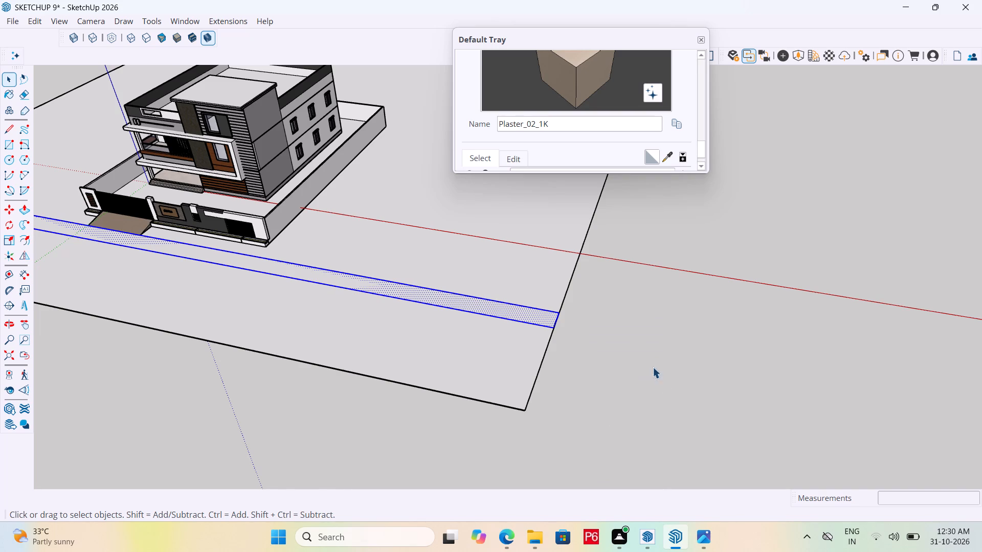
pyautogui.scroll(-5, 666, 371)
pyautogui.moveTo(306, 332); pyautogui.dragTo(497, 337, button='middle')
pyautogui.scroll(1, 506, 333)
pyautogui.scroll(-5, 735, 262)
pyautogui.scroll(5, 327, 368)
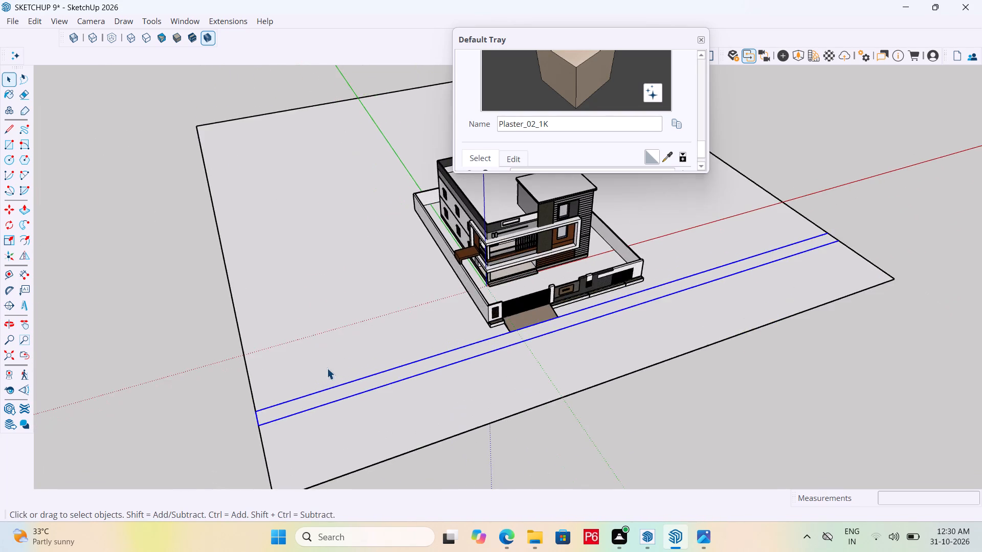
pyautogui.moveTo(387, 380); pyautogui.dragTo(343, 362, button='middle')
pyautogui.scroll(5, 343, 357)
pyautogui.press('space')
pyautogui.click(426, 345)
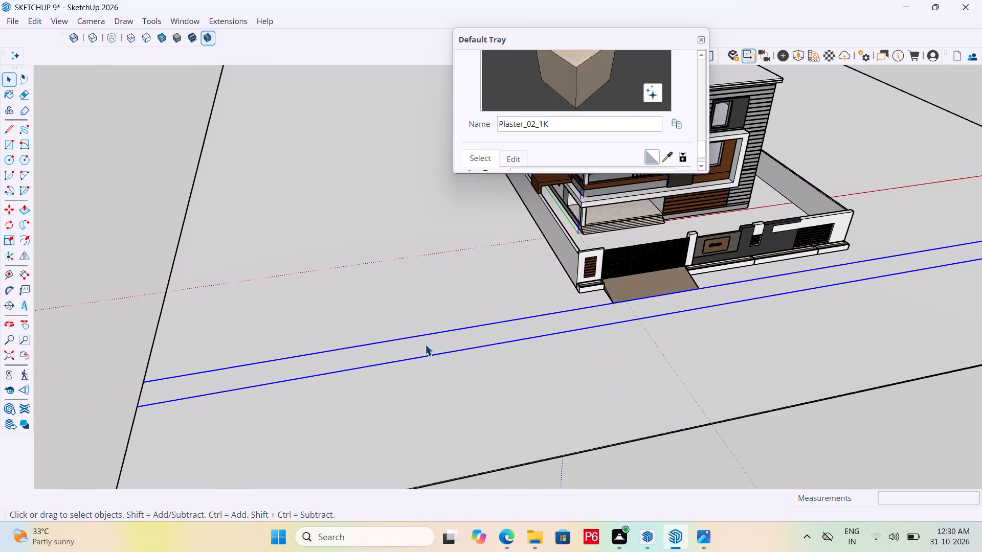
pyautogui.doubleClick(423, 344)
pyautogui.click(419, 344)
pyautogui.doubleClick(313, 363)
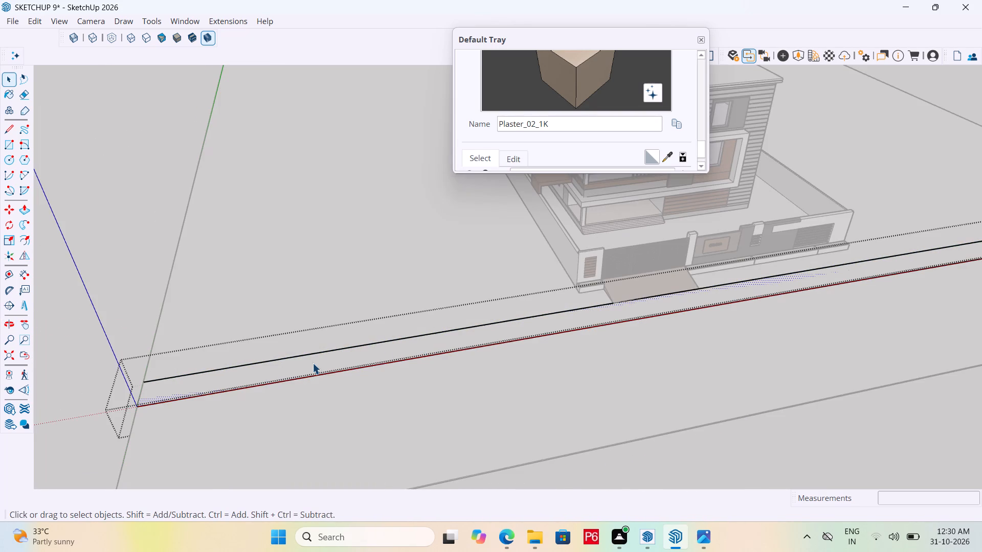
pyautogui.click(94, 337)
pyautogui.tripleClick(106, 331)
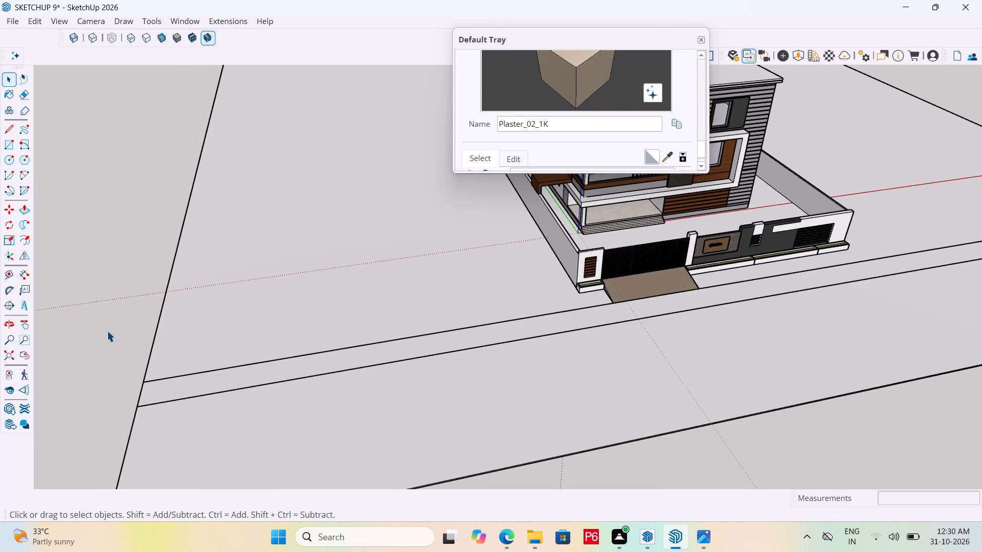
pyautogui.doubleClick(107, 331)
# Paint the strip's face inside its group with M09_Shadow_Night from the Solid Colors collection.
pyautogui.press('space')
pyautogui.click(303, 368)
pyautogui.doubleClick(301, 365)
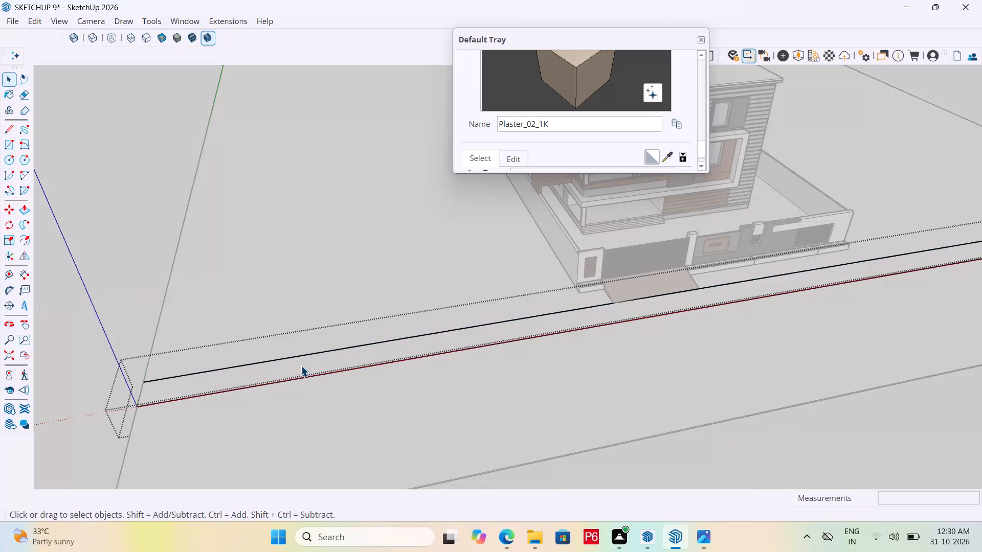
pyautogui.press('b')
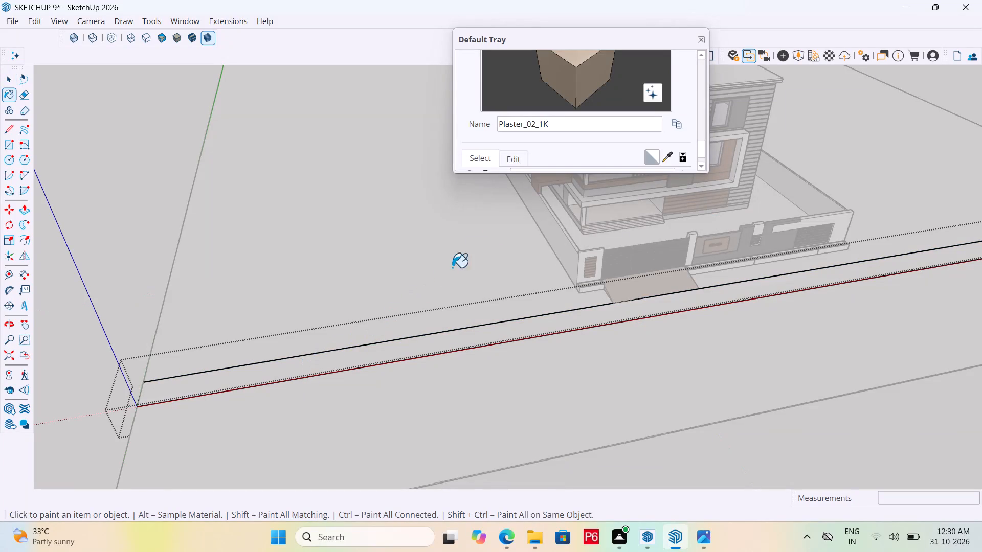
pyautogui.scroll(-5, 645, 137)
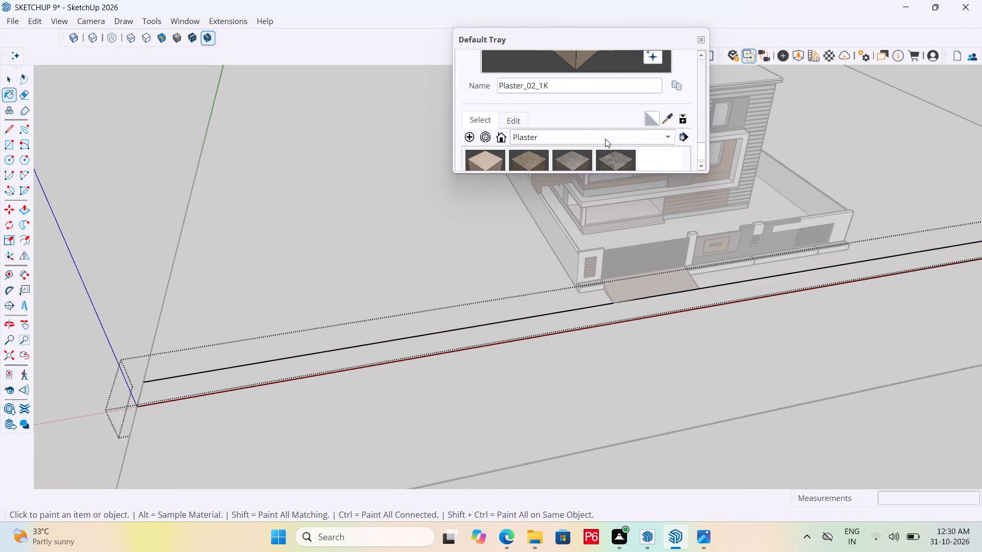
pyautogui.scroll(-4, 604, 139)
pyautogui.scroll(3, 546, 137)
pyautogui.scroll(-5, 559, 136)
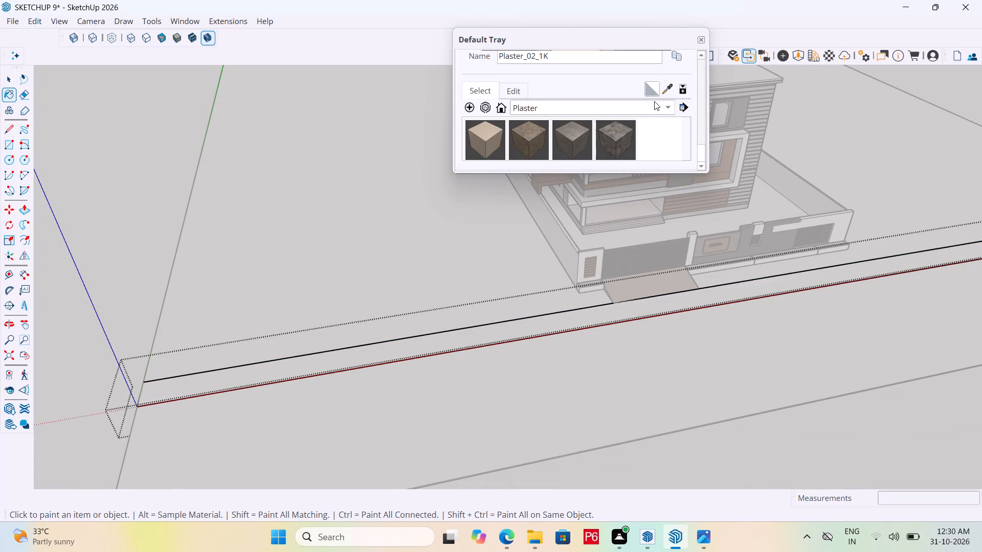
pyautogui.click(654, 101)
pyautogui.click(586, 141)
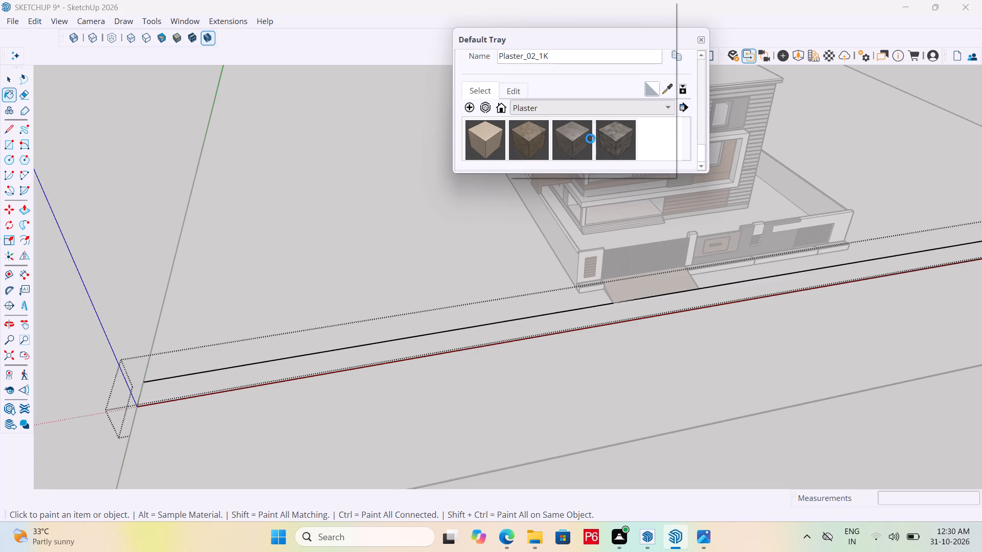
pyautogui.scroll(-5, 610, 140)
pyautogui.scroll(-6, 652, 140)
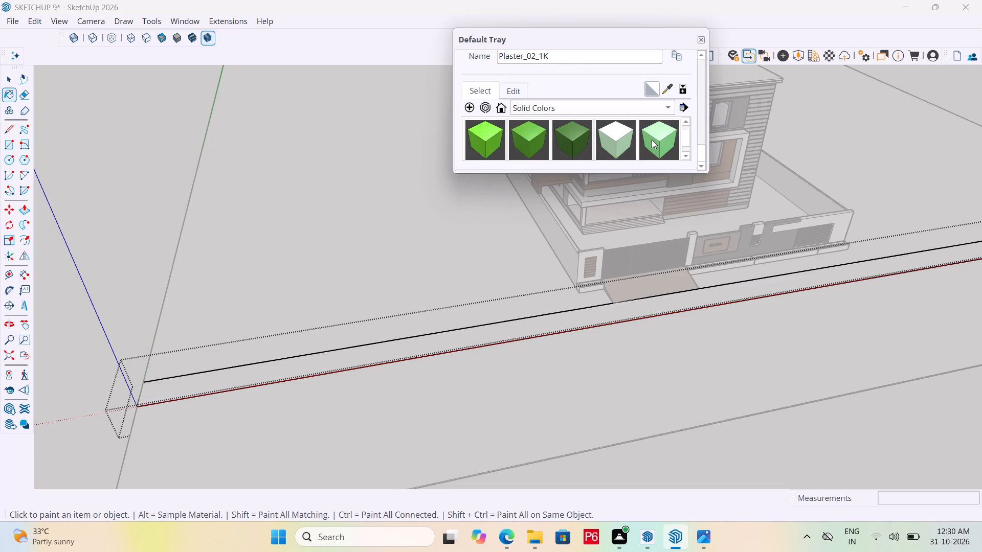
pyautogui.scroll(-11, 652, 140)
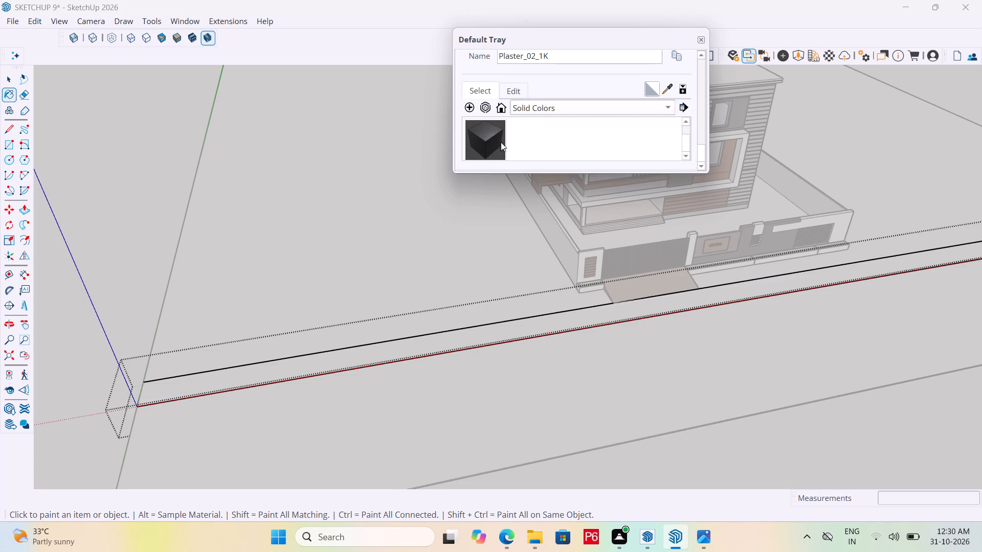
pyautogui.click(473, 142)
pyautogui.click(560, 317)
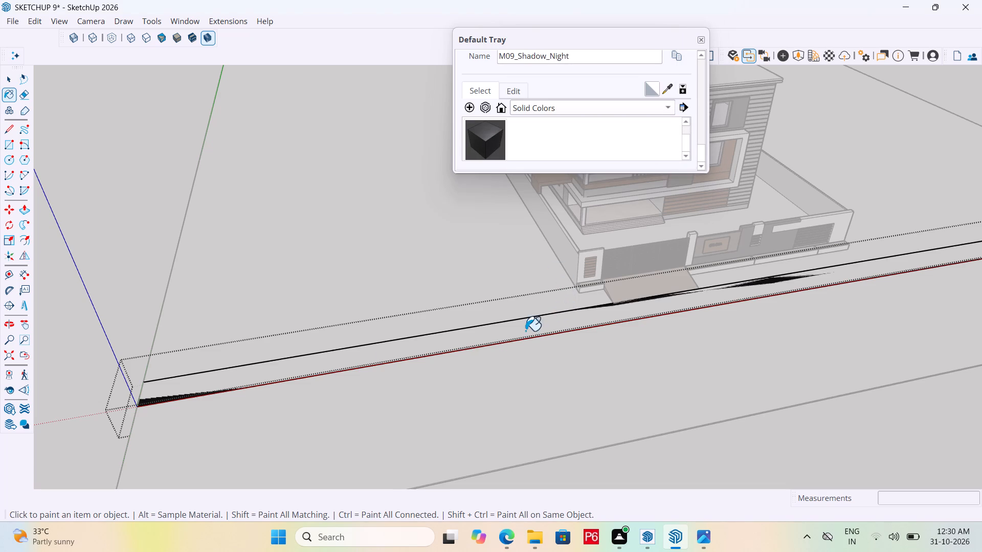
pyautogui.press('space')
pyautogui.click(53, 342)
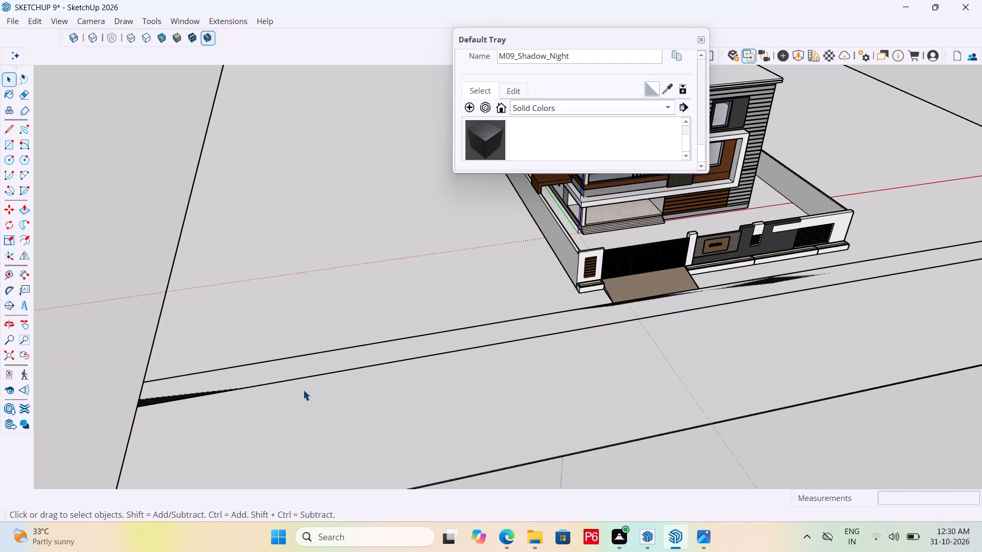
# Open the strip group and extrude its face 2" upward with Push/Pull.
pyautogui.press('p')
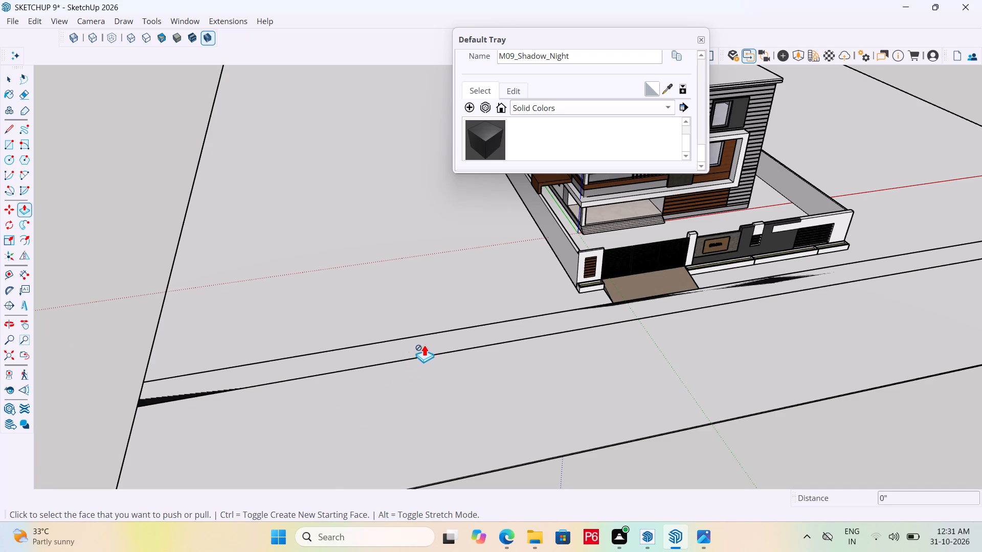
pyautogui.press('space')
pyautogui.click(435, 338)
pyautogui.tripleClick(435, 339)
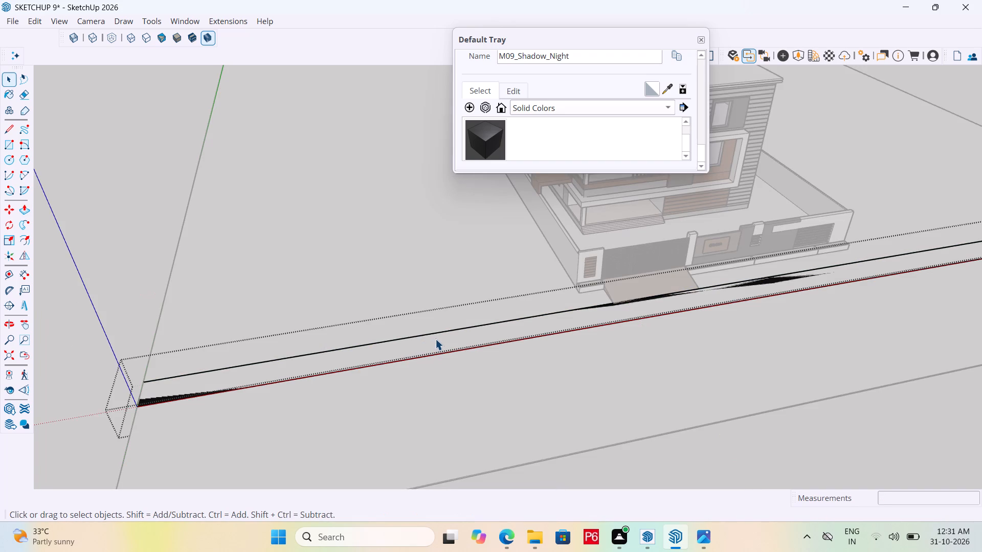
pyautogui.press('p')
pyautogui.click(435, 339)
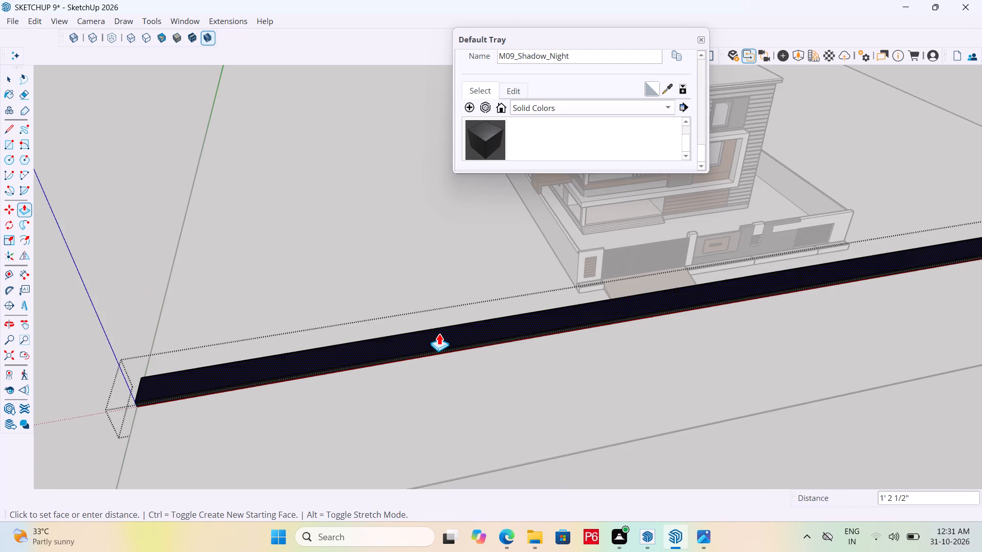
pyautogui.write('2"')
pyautogui.press('Return')
# Adjust the strip's top face by 1" with Push/Pull, working near the ramp's front corner.
pyautogui.scroll(10, 635, 288)
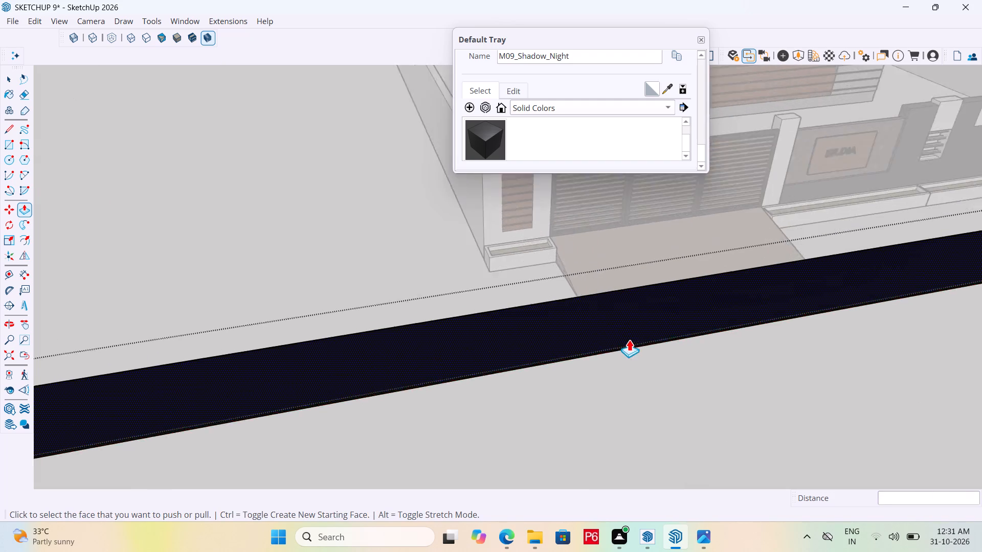
pyautogui.scroll(8, 629, 339)
pyautogui.scroll(1, 612, 301)
pyautogui.moveTo(592, 307); pyautogui.dragTo(981, 339, button='middle')
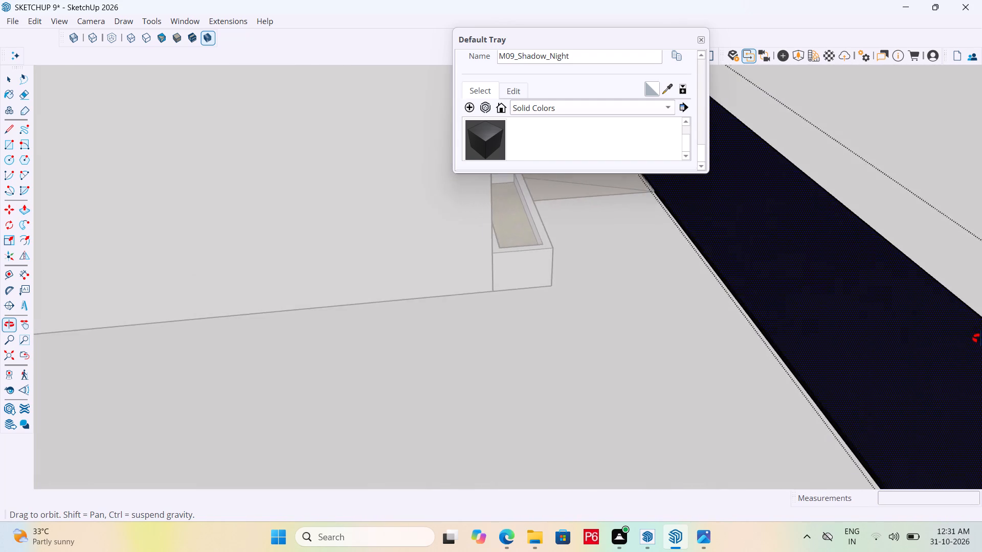
pyautogui.moveTo(981, 339); pyautogui.dragTo(961, 375, button='middle')
pyautogui.scroll(12, 723, 159)
pyautogui.click(654, 234)
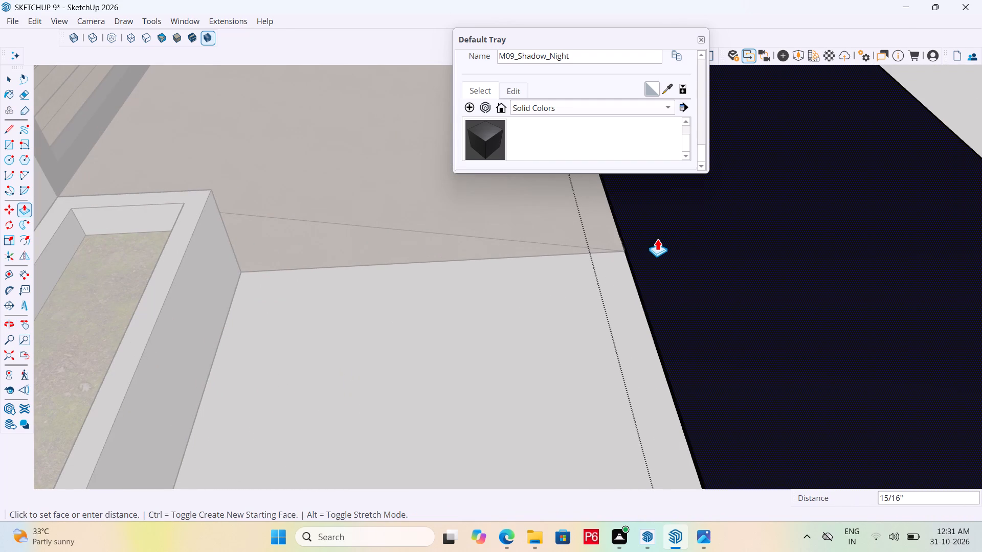
pyautogui.write('1"')
pyautogui.press('Return')
# Save the model.
pyautogui.scroll(-4, 452, 311)
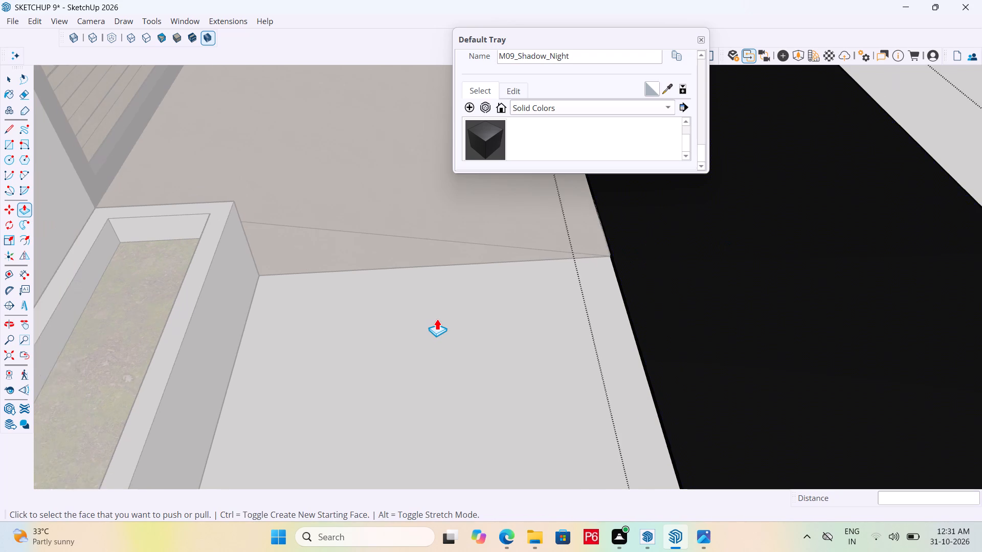
pyautogui.scroll(-1, 437, 318)
pyautogui.hotkey('ctrl', 's')
pyautogui.hotkey('ctrl', 's')
pyautogui.hotkey('ctrl', 's')
pyautogui.hotkey('ctrl', 's')
pyautogui.hotkey('ctrl', 's')
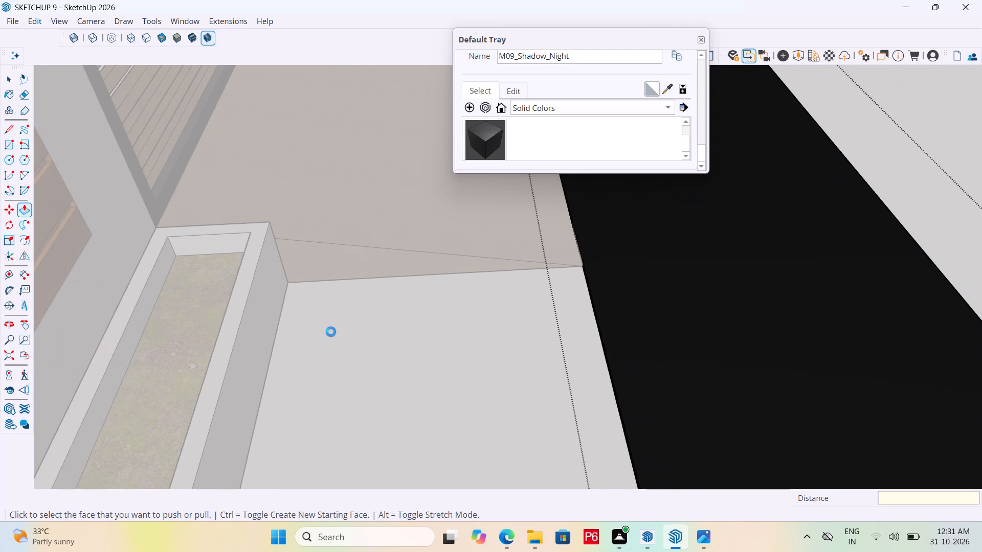
# Examine the black strip where it meets the ramp and runs along the compound's front.
pyautogui.press('space')
pyautogui.scroll(-4, 330, 332)
pyautogui.press('space')
pyautogui.scroll(-6, 355, 288)
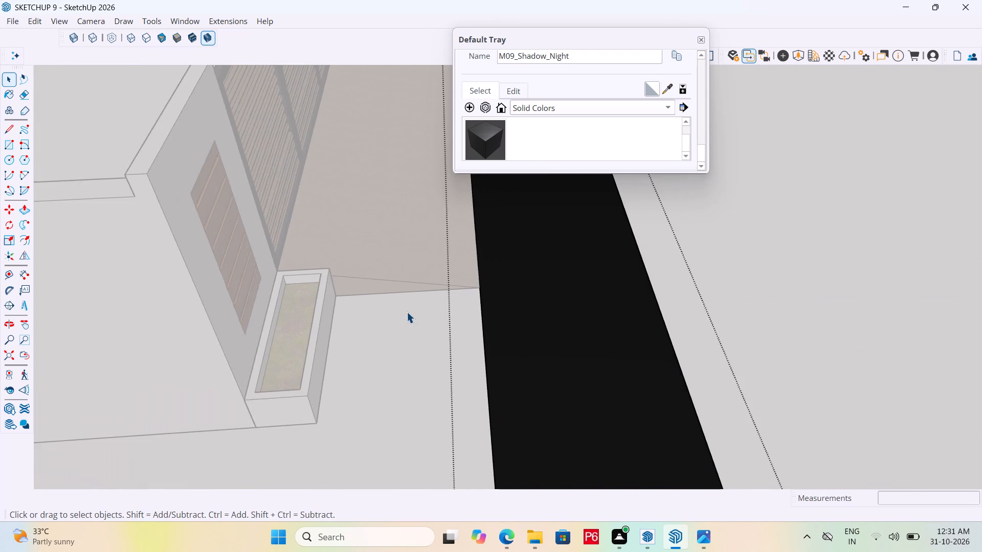
pyautogui.scroll(-15, 497, 311)
pyautogui.scroll(-1, 612, 348)
pyautogui.moveTo(395, 353); pyautogui.dragTo(227, 349, button='middle')
pyautogui.moveTo(222, 349); pyautogui.dragTo(11, 337, button='middle')
pyautogui.scroll(6, 355, 303)
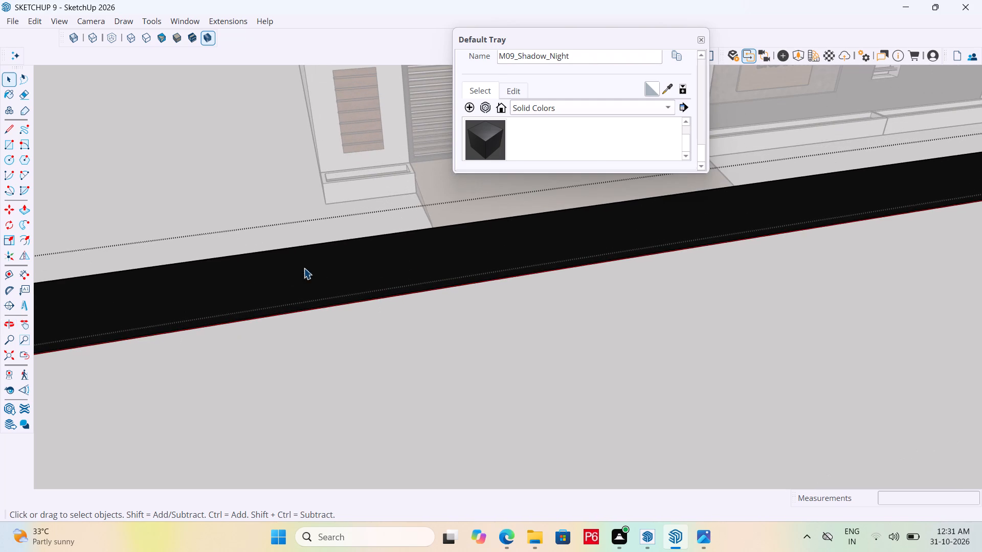
pyautogui.scroll(5, 254, 271)
pyautogui.scroll(-6, 280, 289)
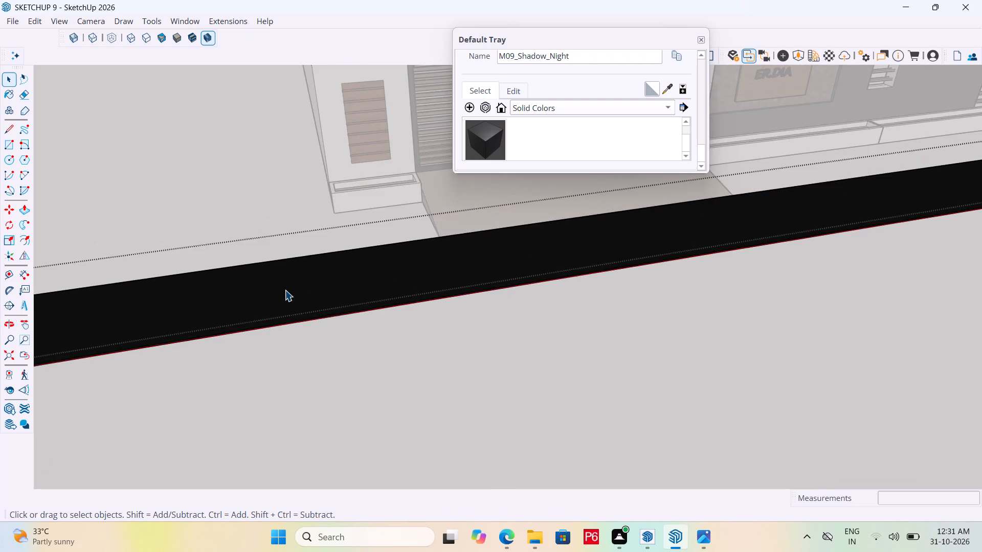
pyautogui.scroll(-13, 324, 284)
# Save the model again and close the strip group to return to the whole model.
pyautogui.hotkey('ctrl', 's')
pyautogui.hotkey('ctrl', 's')
pyautogui.hotkey('ctrl', 's')
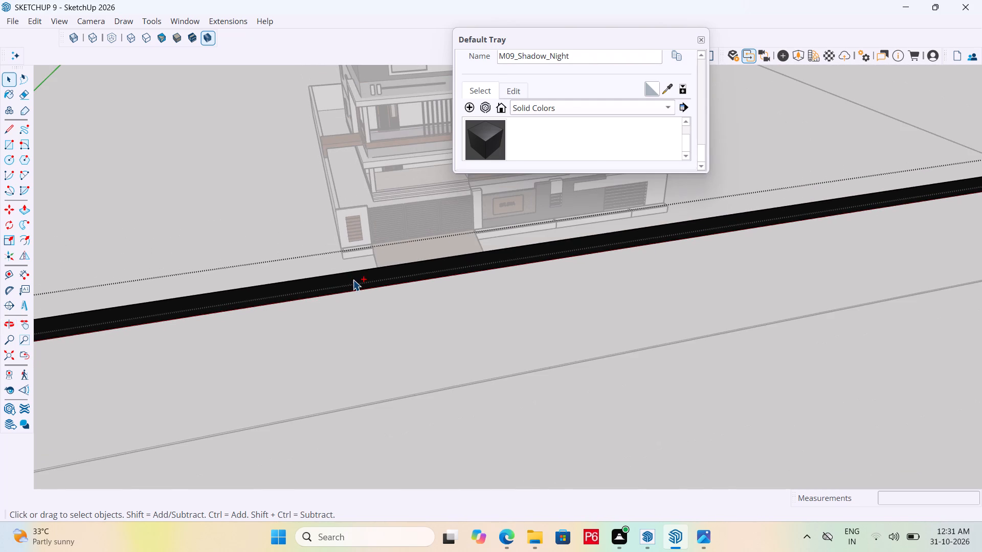
pyautogui.hotkey('ctrl', 's')
pyautogui.hotkey('ctrl', 's')
pyautogui.hotkey('ctrl', 's')
pyautogui.press('space')
pyautogui.scroll(-5, 726, 387)
pyautogui.scroll(-11, 496, 373)
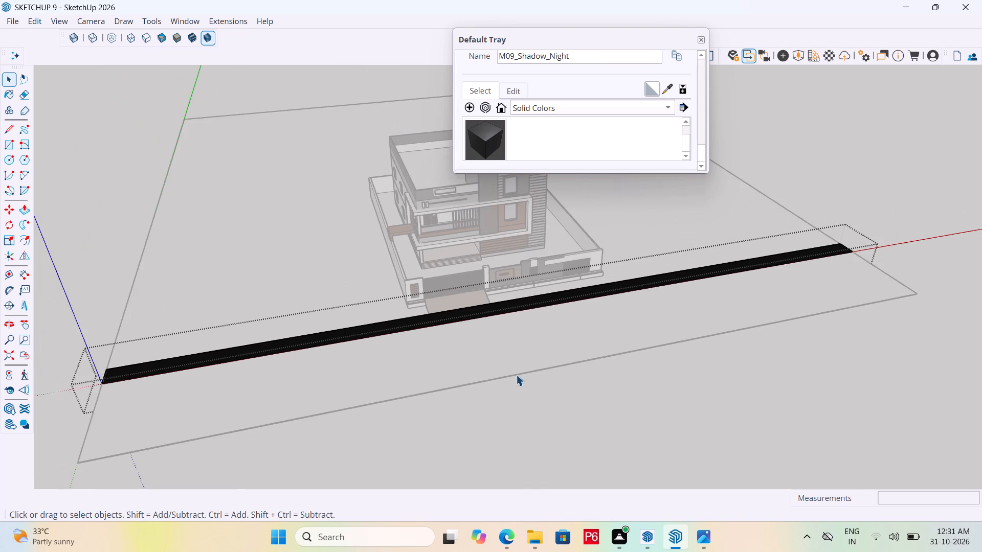
pyautogui.moveTo(610, 354); pyautogui.dragTo(341, 359, button='middle')
pyautogui.scroll(-1, 560, 354)
pyautogui.click(896, 360)
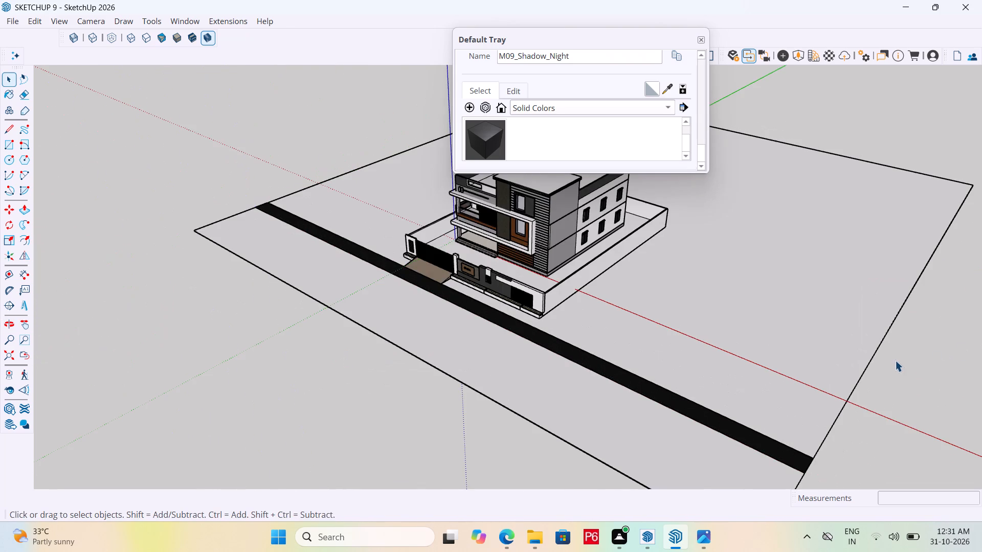
# Open the ground plane's group and paint its face with Soil_04_1K from the Ground collection.
pyautogui.tripleClick(770, 259)
pyautogui.click(770, 251)
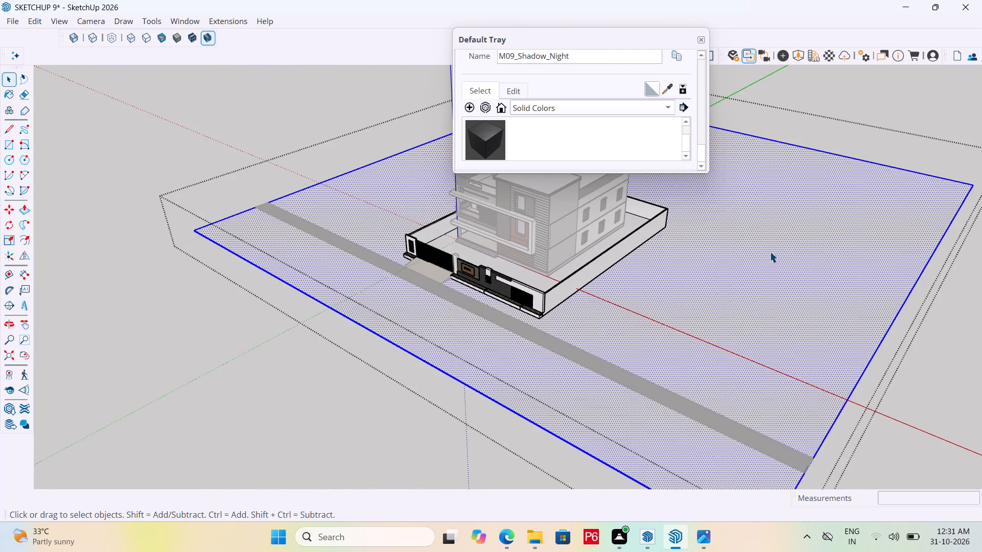
pyautogui.doubleClick(770, 251)
pyautogui.click(782, 225)
pyautogui.moveTo(802, 210); pyautogui.dragTo(827, 197)
pyautogui.click(827, 196)
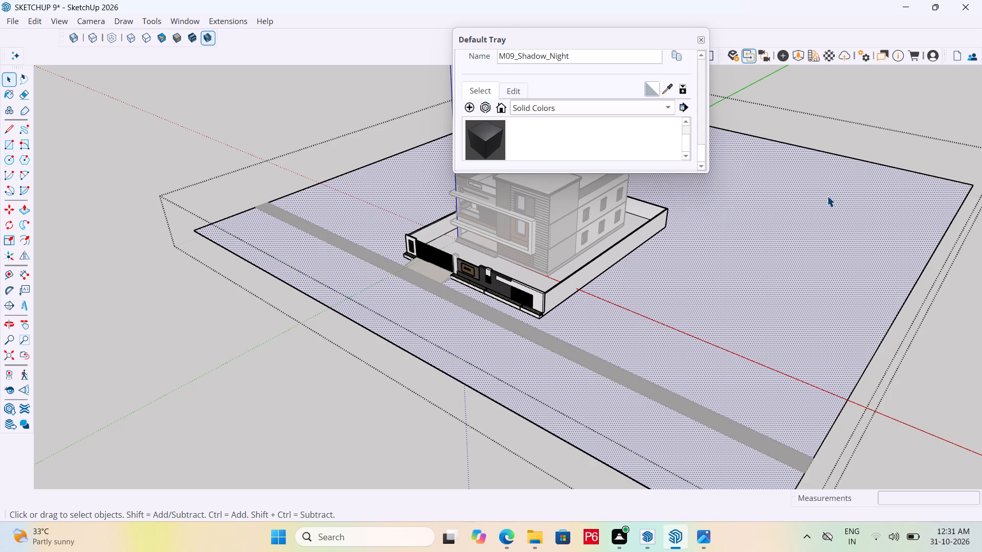
pyautogui.click(574, 111)
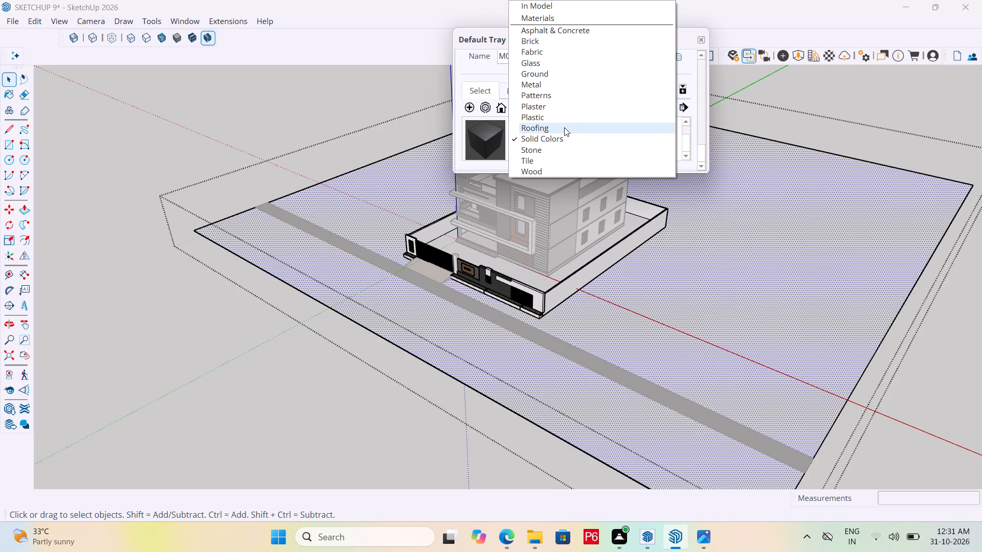
pyautogui.click(552, 76)
pyautogui.click(616, 132)
pyautogui.doubleClick(775, 191)
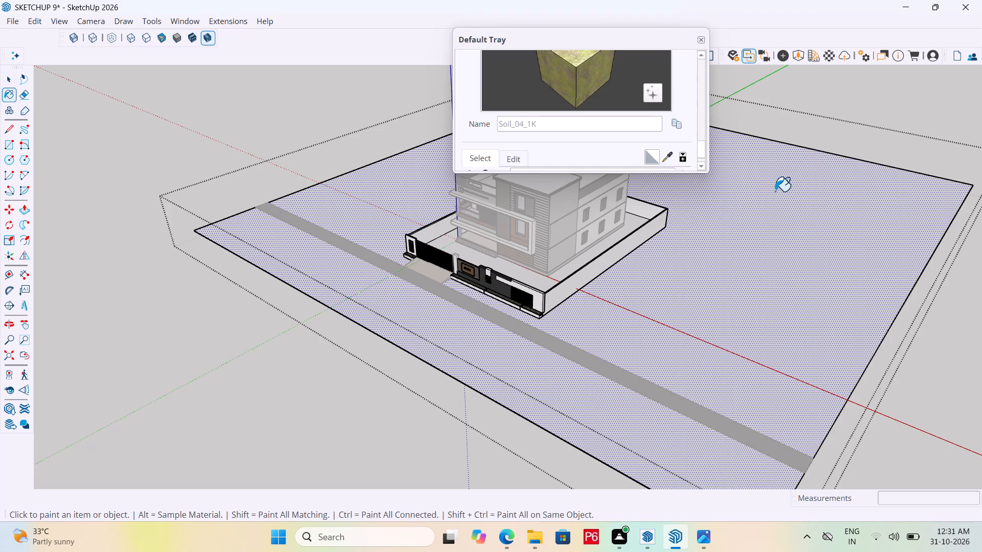
pyautogui.press('space')
pyautogui.doubleClick(968, 330)
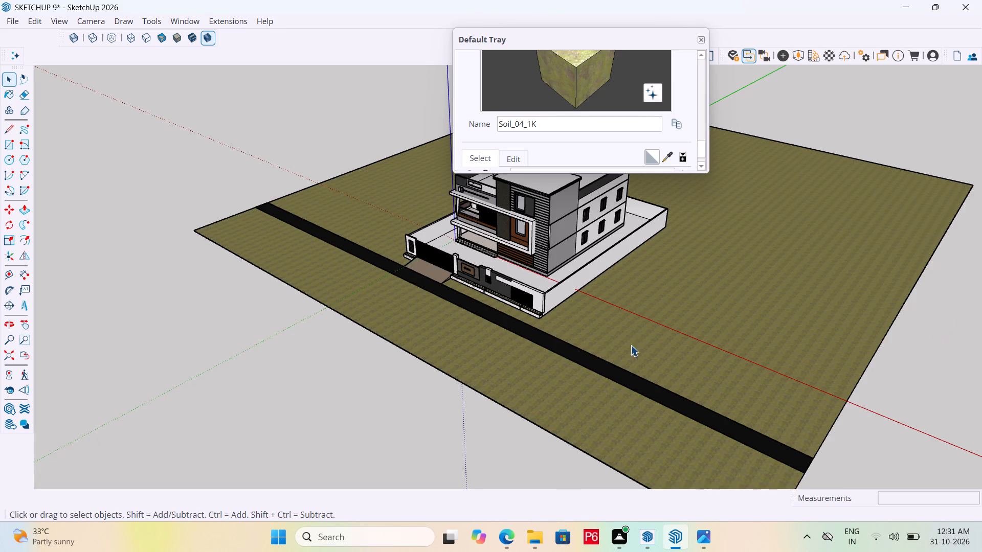
# Draw a thin rectangle about 20' 8" by 1' 9" along the middle of the black road strip, near its end on the gate side.
pyautogui.moveTo(631, 345); pyautogui.dragTo(872, 357, button='middle')
pyautogui.scroll(4, 390, 331)
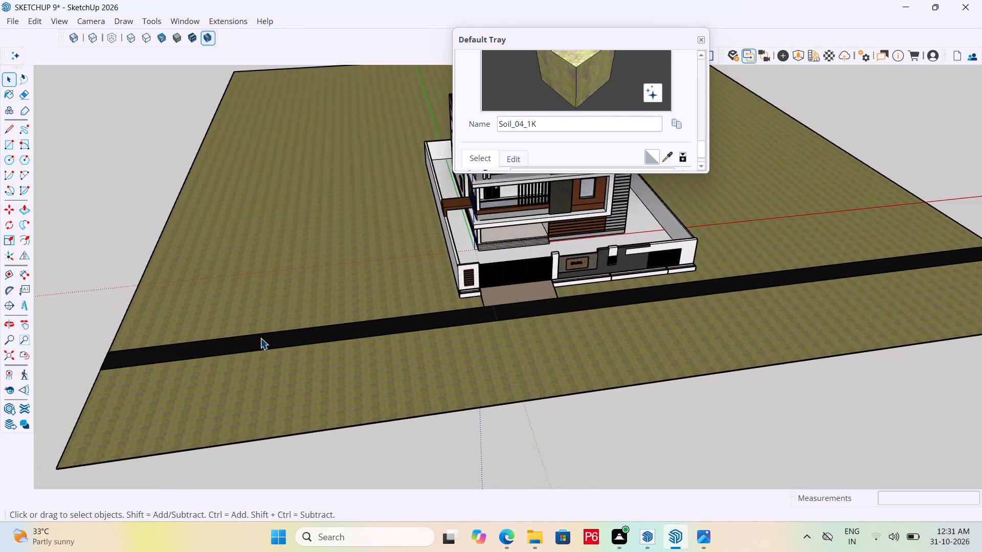
pyautogui.scroll(1, 260, 338)
pyautogui.scroll(8, 116, 366)
pyautogui.scroll(-1, 329, 345)
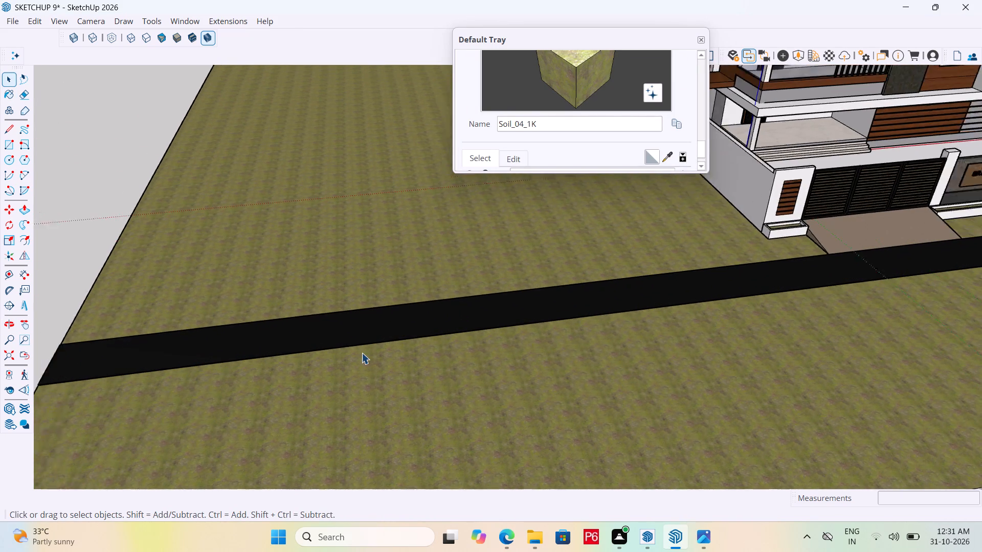
pyautogui.scroll(-3, 362, 353)
pyautogui.scroll(6, 189, 350)
pyautogui.press('r')
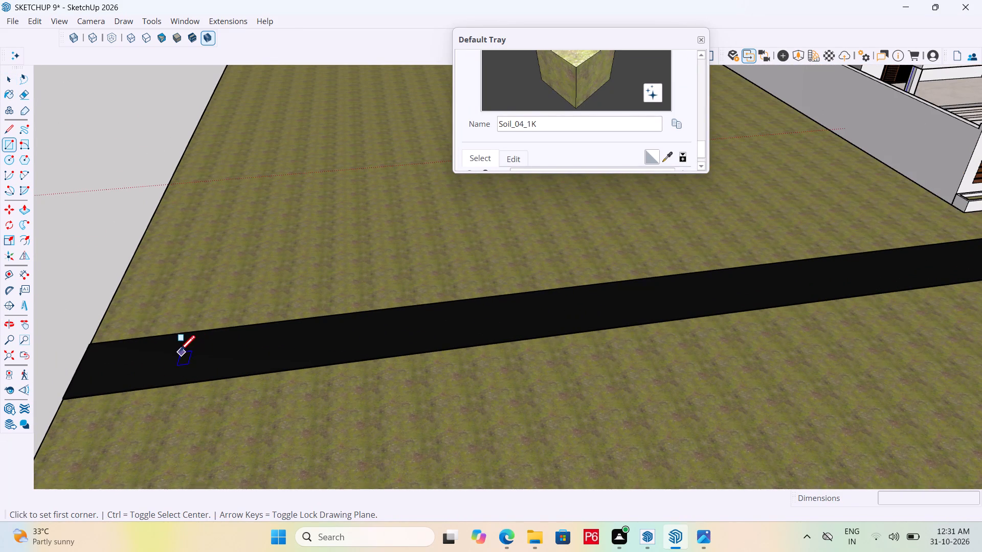
pyautogui.click(142, 352)
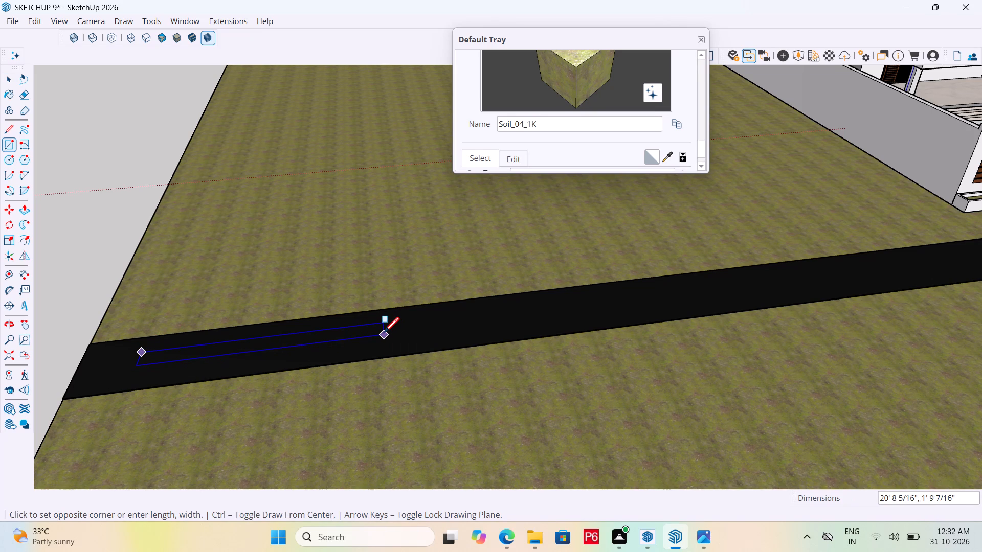
pyautogui.click(383, 333)
pyautogui.press('space')
# Make the thin road-marking rectangle, face and edges together, into a group.
pyautogui.scroll(5, 298, 335)
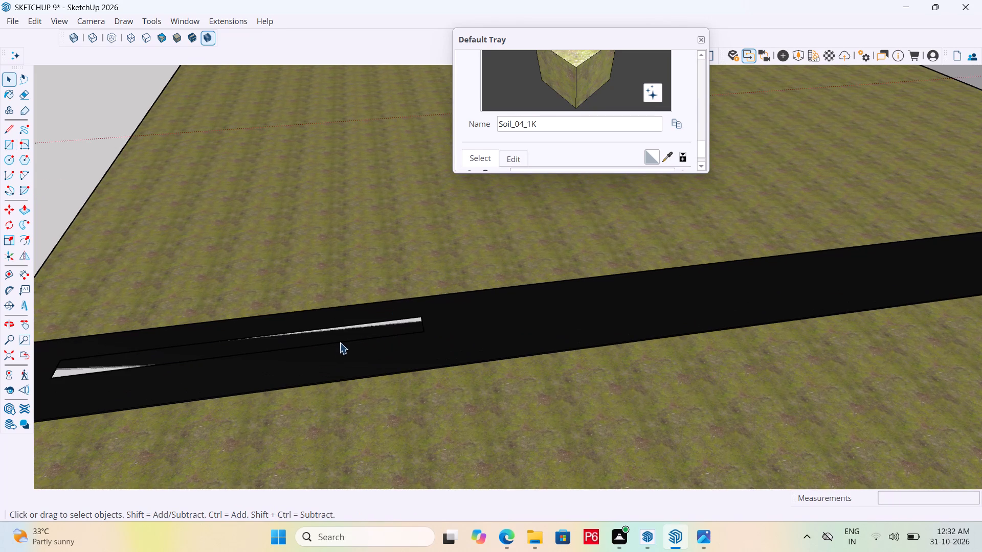
pyautogui.doubleClick(379, 328)
pyautogui.rightClick(379, 328)
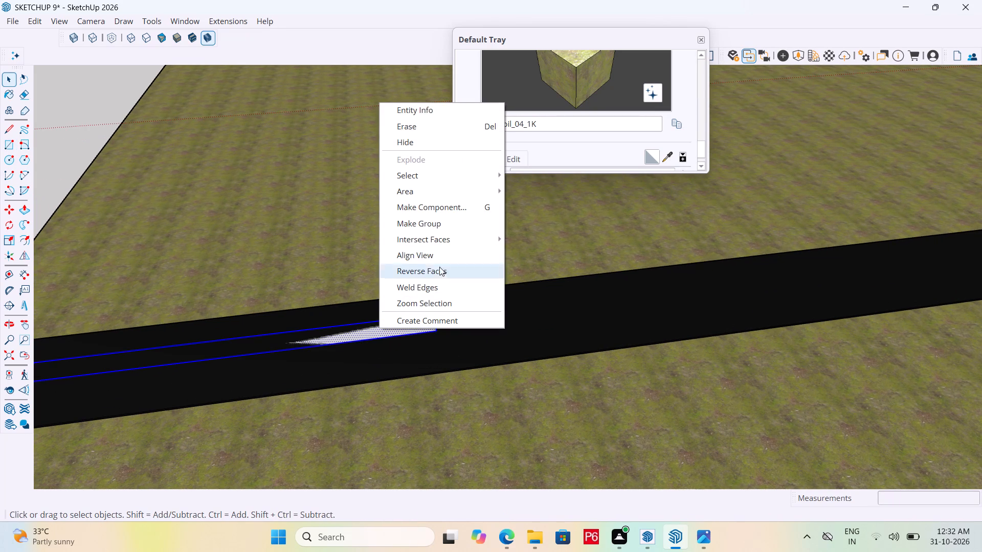
pyautogui.click(444, 224)
# Open the road-marking group, extrude its face up by 1" and close the group.
pyautogui.doubleClick(390, 330)
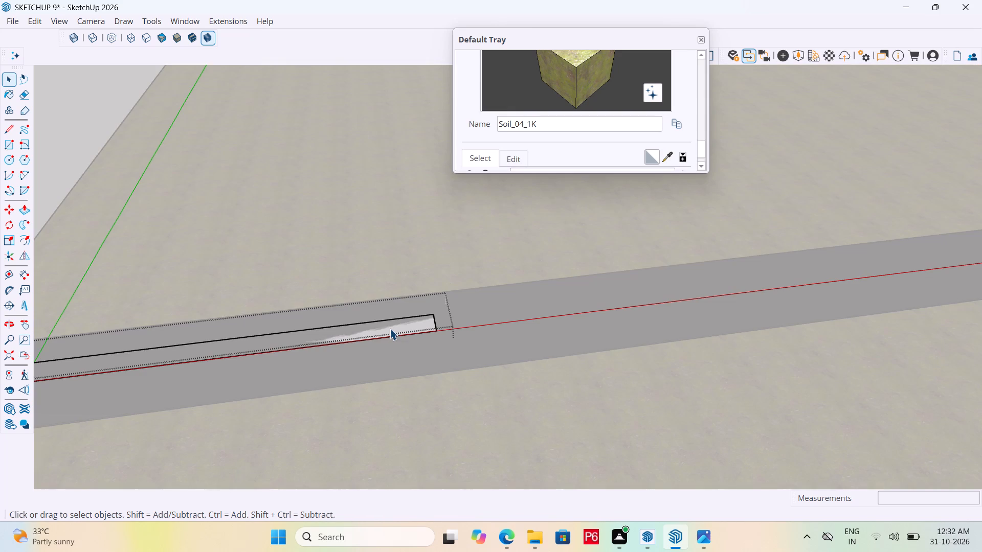
pyautogui.click(390, 329)
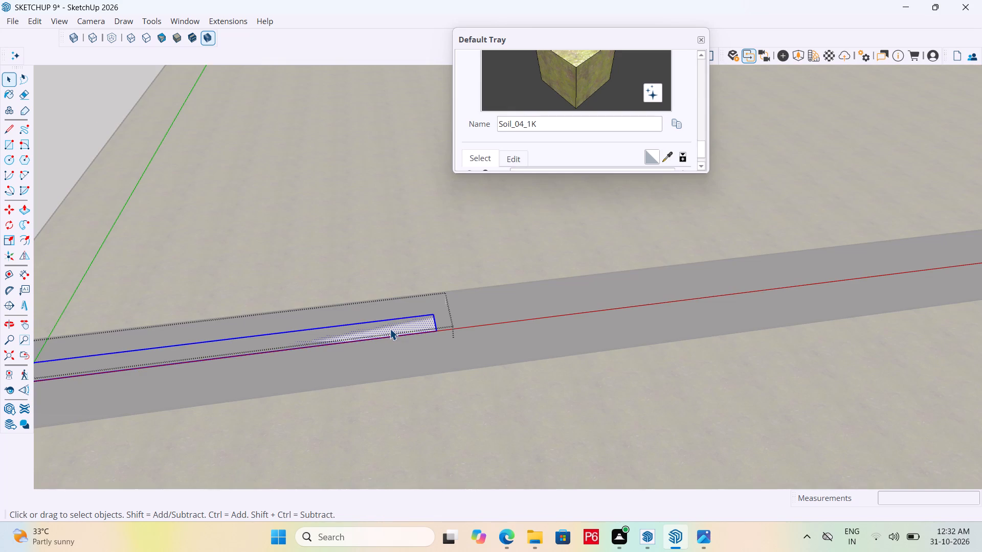
pyautogui.press('p')
pyautogui.click(390, 329)
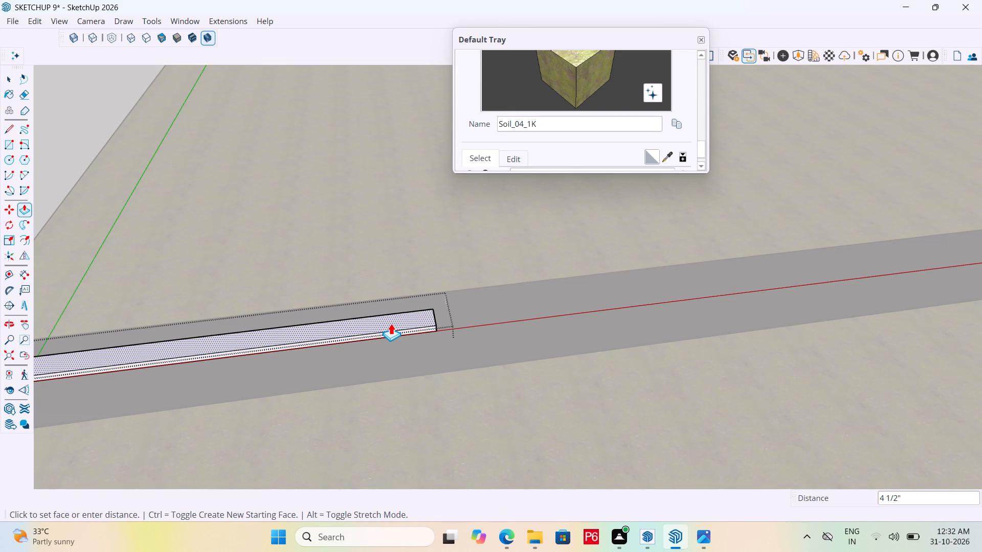
pyautogui.write('1"')
pyautogui.press('Return')
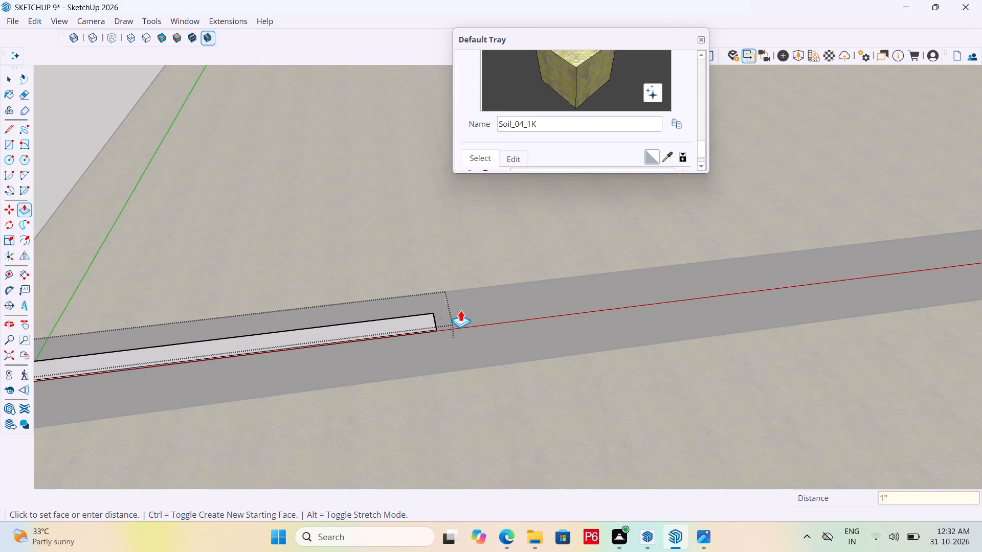
pyautogui.scroll(-5, 512, 325)
pyautogui.press('space')
pyautogui.click(129, 319)
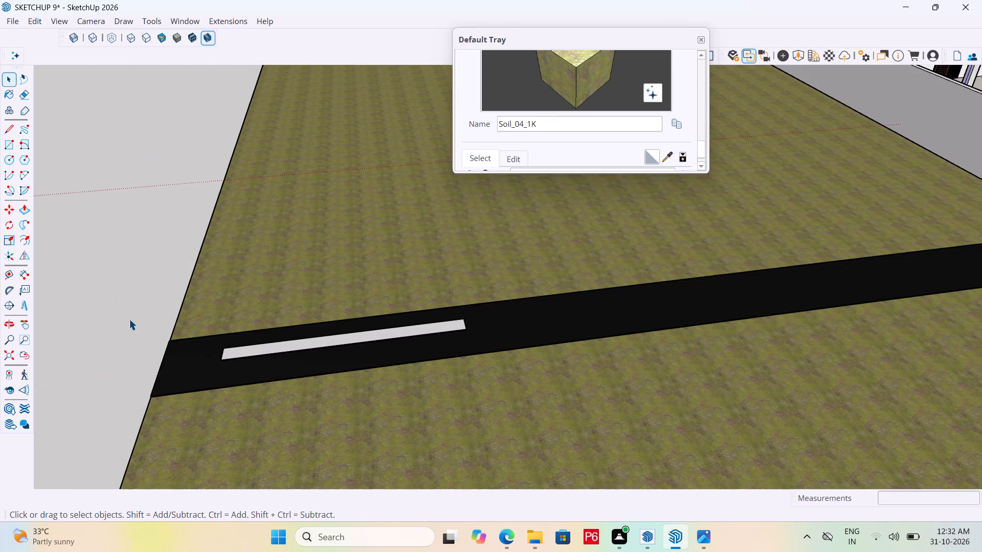
# Save the model with the first road marking in place.
pyautogui.hotkey('ctrl', 's')
pyautogui.hotkey('ctrl', 's')
pyautogui.hotkey('ctrl', 's')
pyautogui.hotkey('ctrl', 's')
pyautogui.hotkey('ctrl', 's')
pyautogui.hotkey('ctrl', 's')
# Copy the road marking about 244' 8" along the road to its far end and divide the distance into 10 equal intervals of copies.
pyautogui.scroll(3, 398, 354)
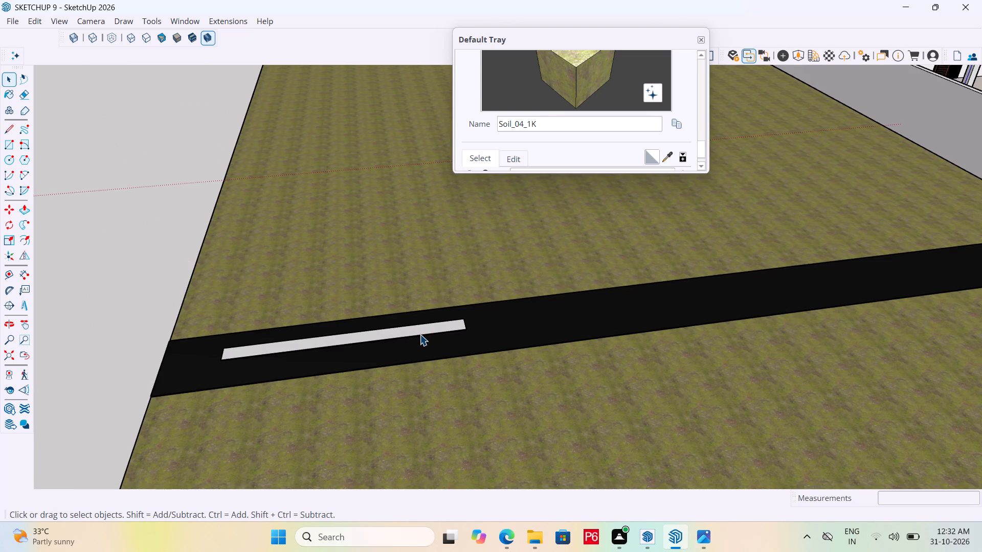
pyautogui.click(424, 334)
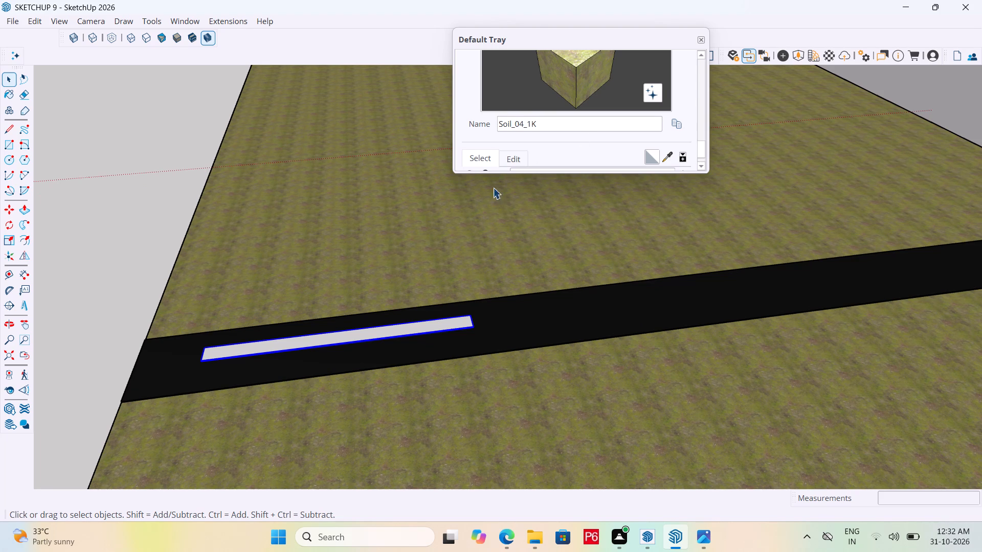
pyautogui.scroll(20, 189, 359)
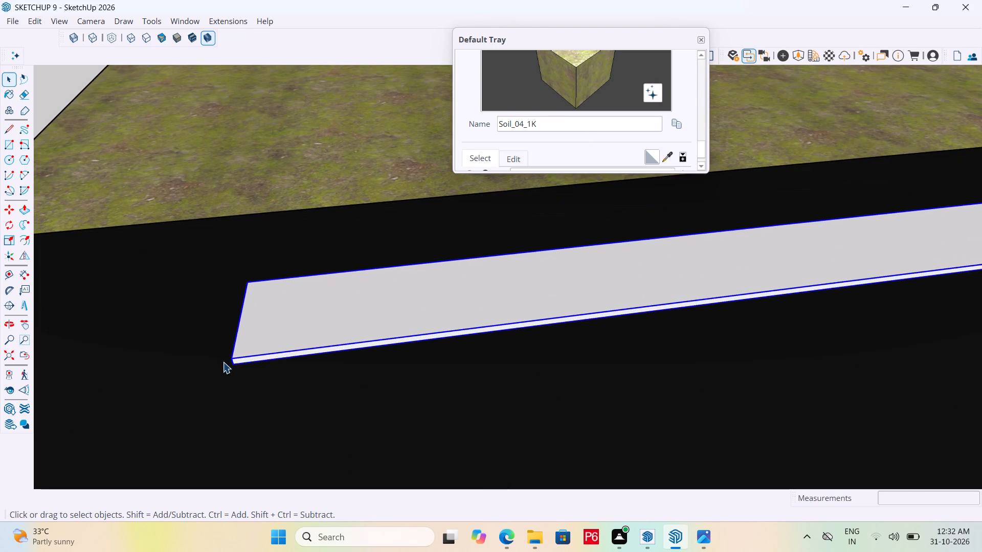
pyautogui.press('m')
pyautogui.click(234, 371)
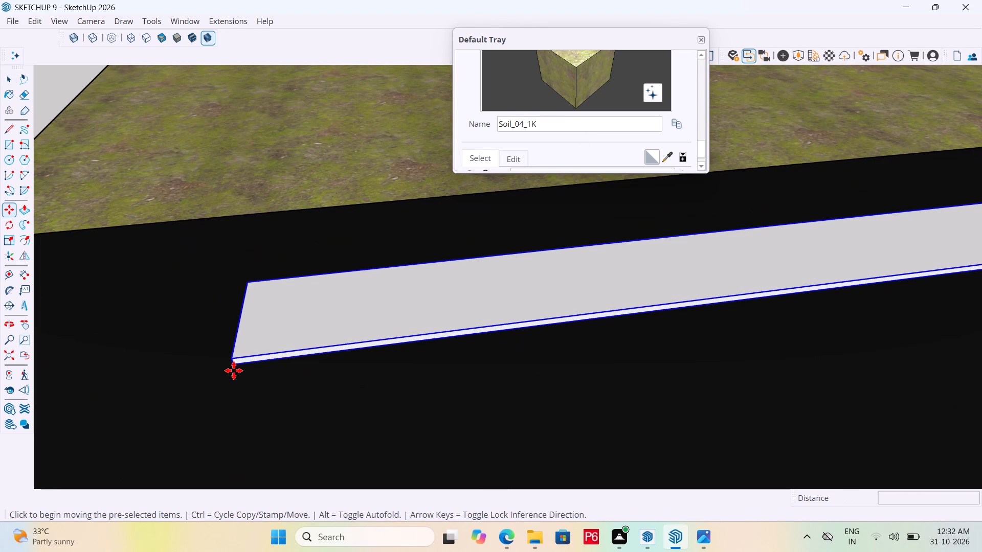
pyautogui.scroll(-20, 450, 330)
pyautogui.scroll(-13, 450, 330)
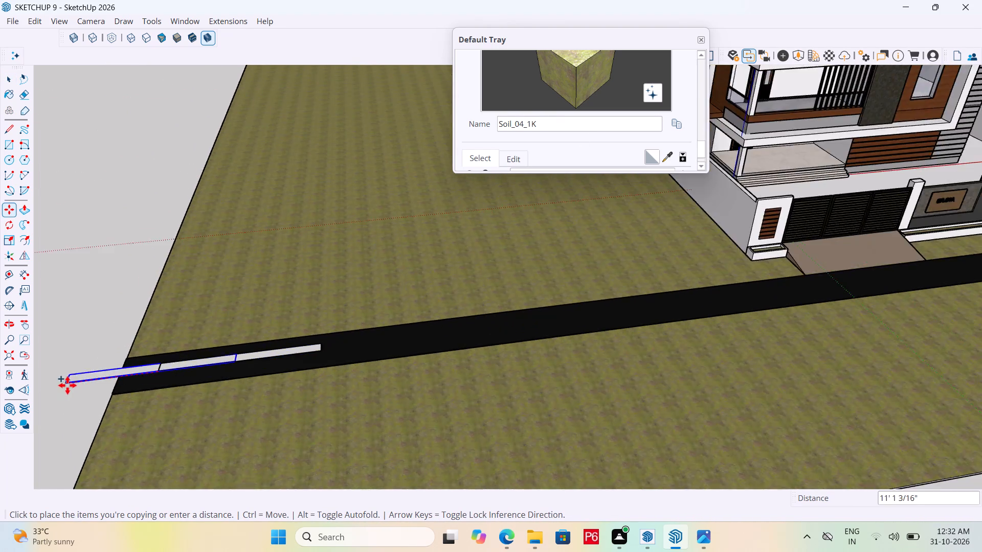
pyautogui.scroll(-5, 68, 385)
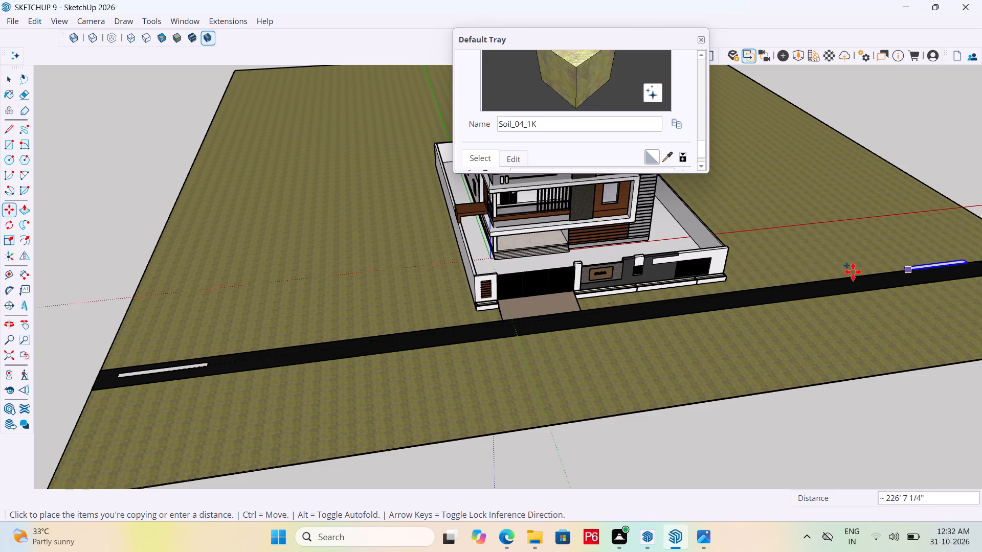
pyautogui.scroll(-6, 280, 343)
pyautogui.scroll(7, 655, 306)
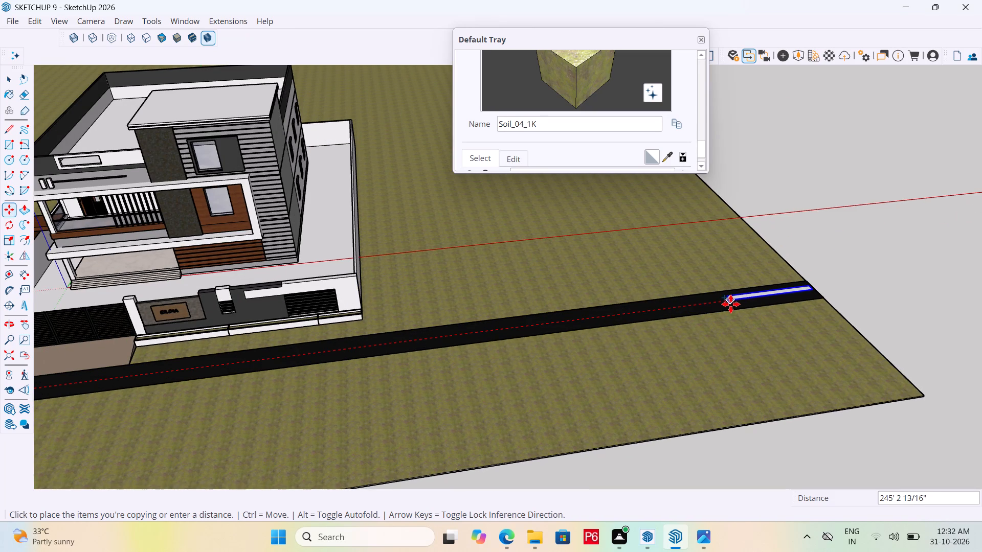
pyautogui.click(728, 304)
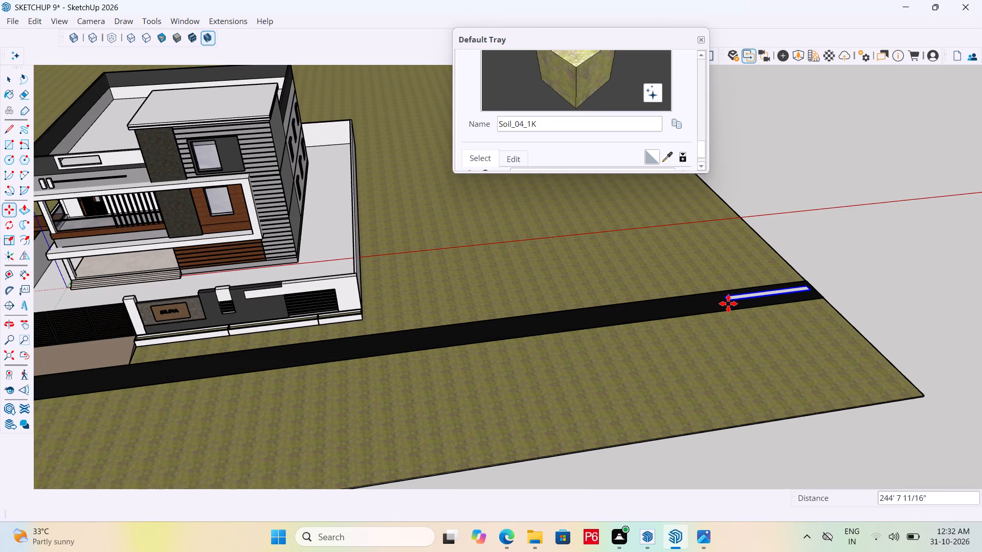
pyautogui.press('/')
pyautogui.write('10')
pyautogui.press('Return')
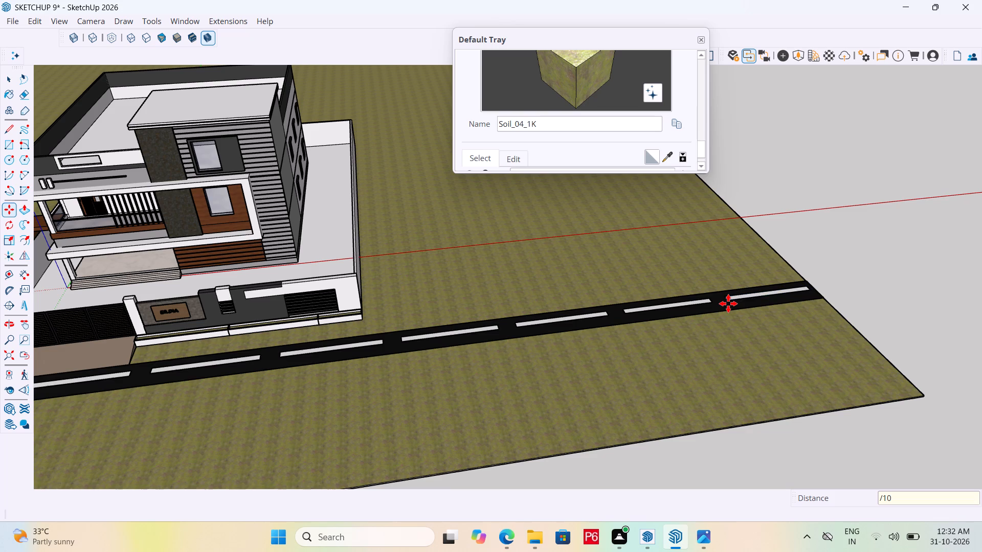
# Save the model with the row of road markings, leave the Move tool and clear the selection.
pyautogui.scroll(-9, 776, 332)
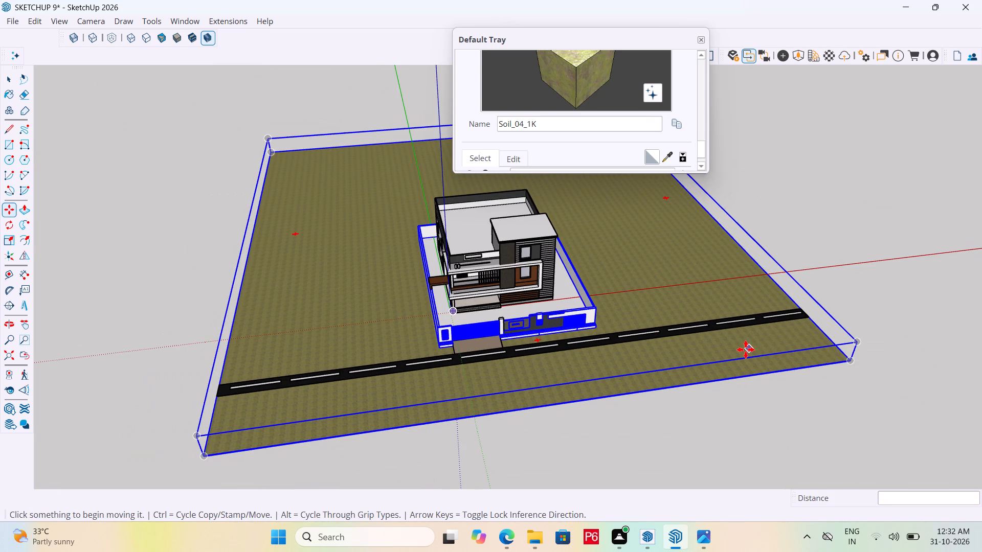
pyautogui.hotkey('ctrl', 's')
pyautogui.hotkey('ctrl', 's')
pyautogui.hotkey('ctrl', 's')
pyautogui.hotkey('ctrl', 's')
pyautogui.hotkey('ctrl', 's')
pyautogui.hotkey('ctrl', 's')
pyautogui.press('space')
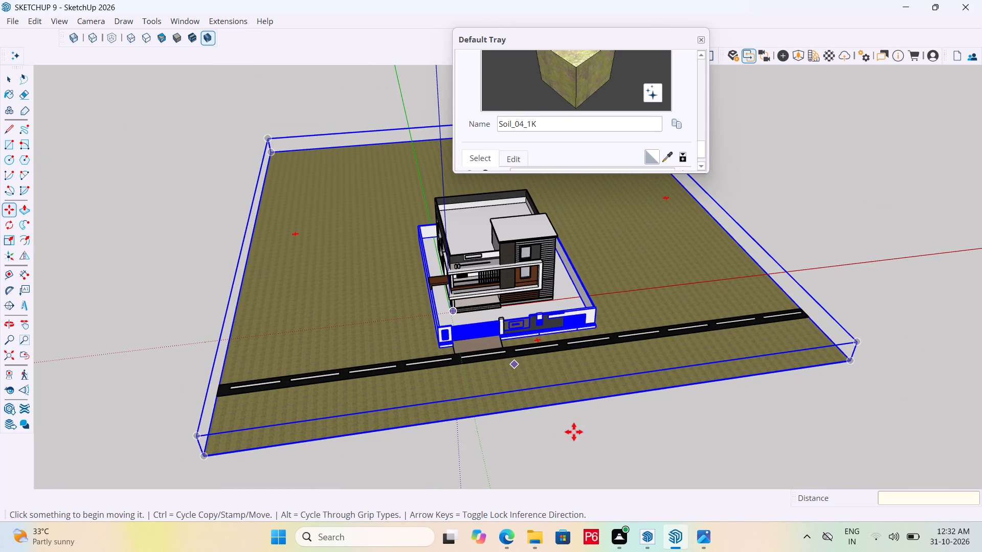
pyautogui.click(606, 436)
pyautogui.press('space')
pyautogui.press('space')
pyautogui.press('space')
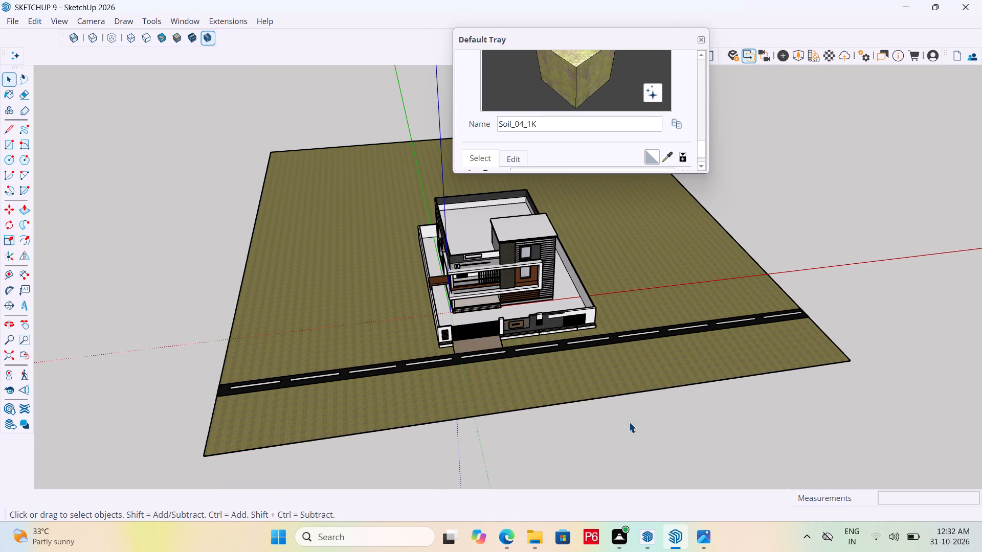
pyautogui.click(629, 422)
# Examine the house, the marked road and the ground plane from the front, side and rear.
pyautogui.moveTo(473, 360); pyautogui.dragTo(526, 295, button='middle')
pyautogui.scroll(9, 524, 273)
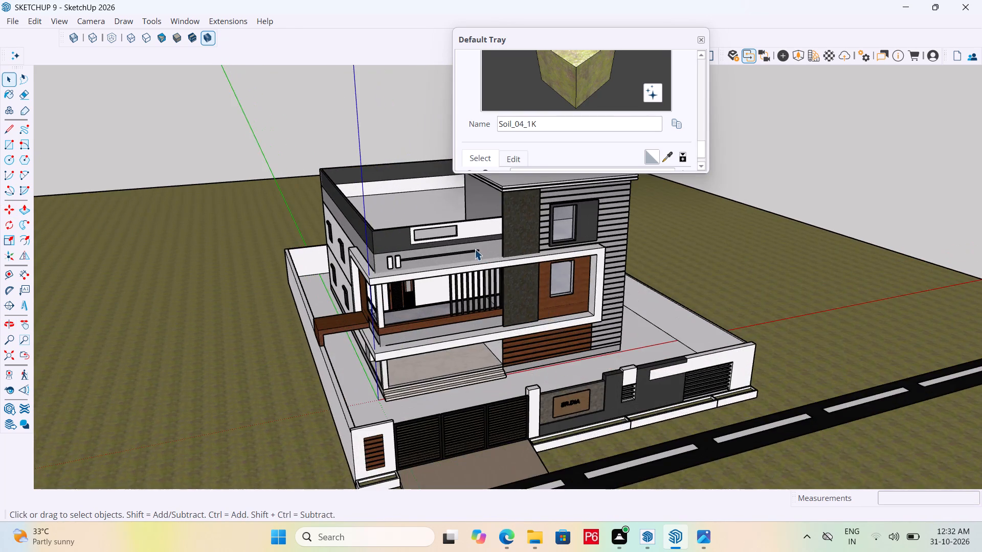
pyautogui.scroll(-6, 467, 249)
pyautogui.moveTo(507, 285); pyautogui.dragTo(293, 325, button='middle')
pyautogui.scroll(-6, 287, 352)
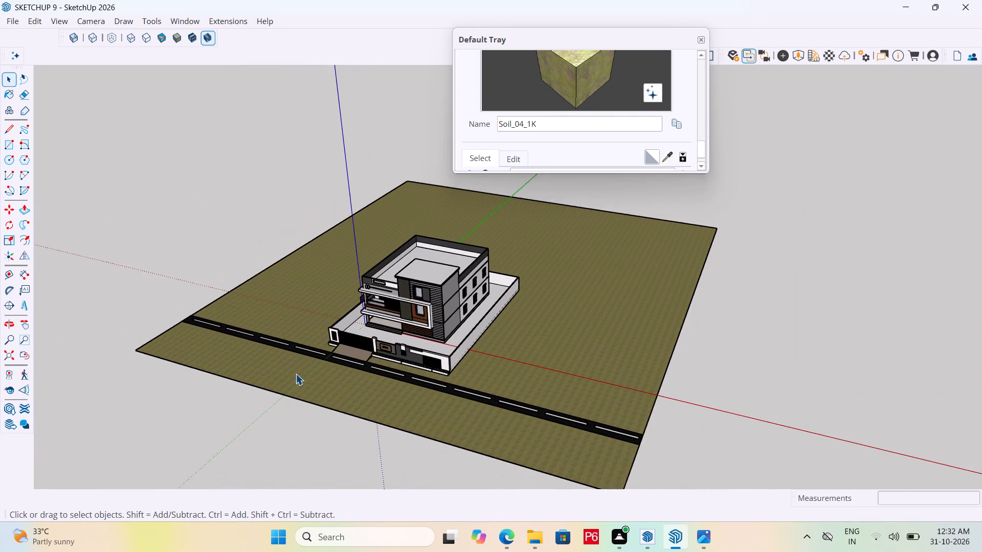
pyautogui.scroll(-1, 136, 331)
pyautogui.moveTo(136, 331); pyautogui.dragTo(748, 333, button='middle')
pyautogui.scroll(1, 413, 322)
pyautogui.scroll(-2, 436, 302)
pyautogui.scroll(-6, 570, 255)
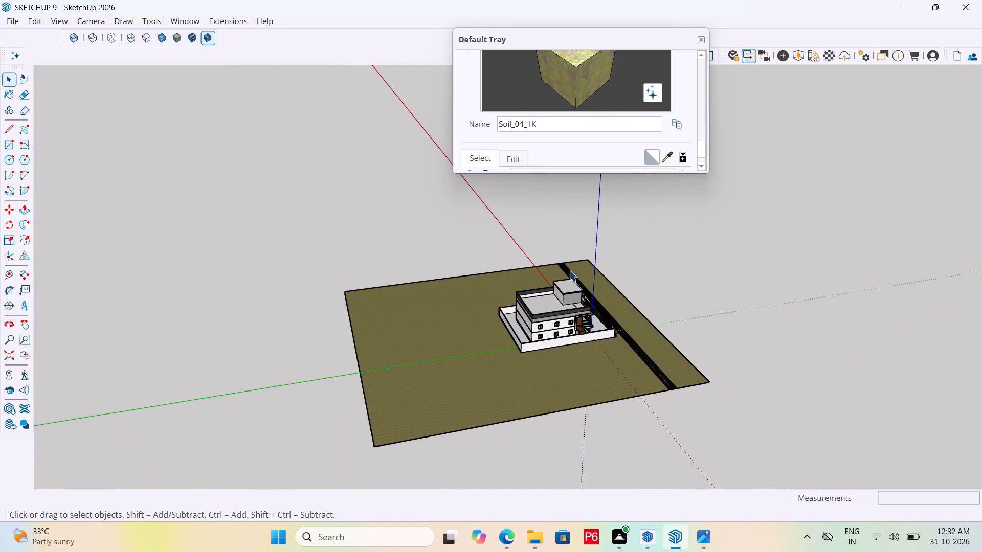
# Open the ground plane's group and push/pull the thin edge face behind the house outward by about 285' 4".
pyautogui.scroll(6, 366, 424)
pyautogui.moveTo(357, 440); pyautogui.dragTo(534, 374, button='middle')
pyautogui.scroll(14, 534, 374)
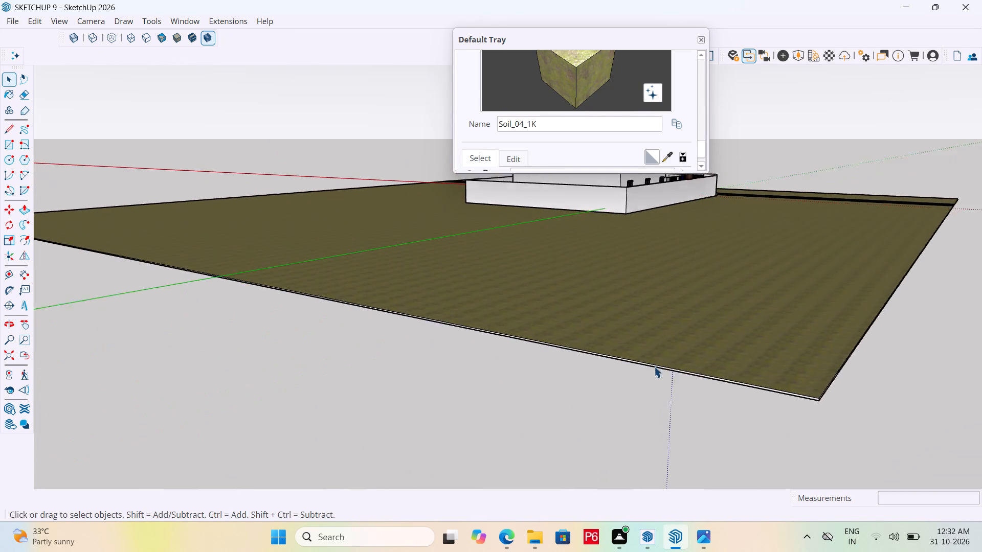
pyautogui.scroll(8, 654, 366)
pyautogui.click(677, 371)
pyautogui.tripleClick(678, 372)
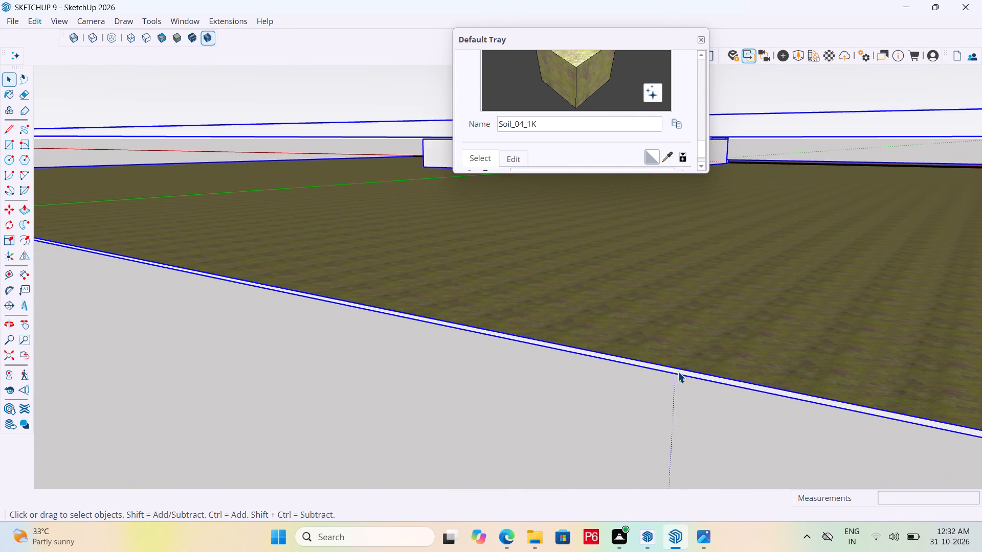
pyautogui.click(678, 372)
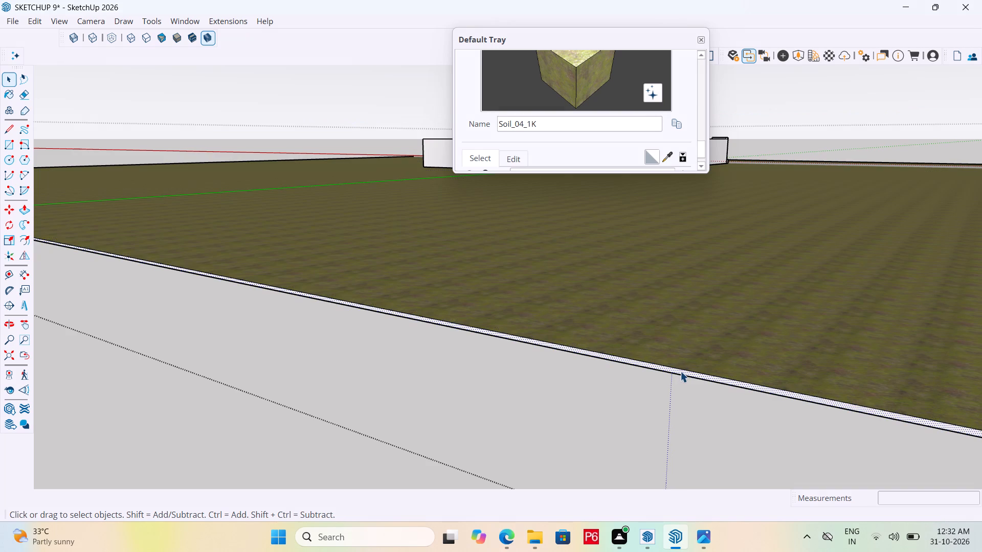
pyautogui.click(680, 371)
pyautogui.click(681, 372)
pyautogui.press('p')
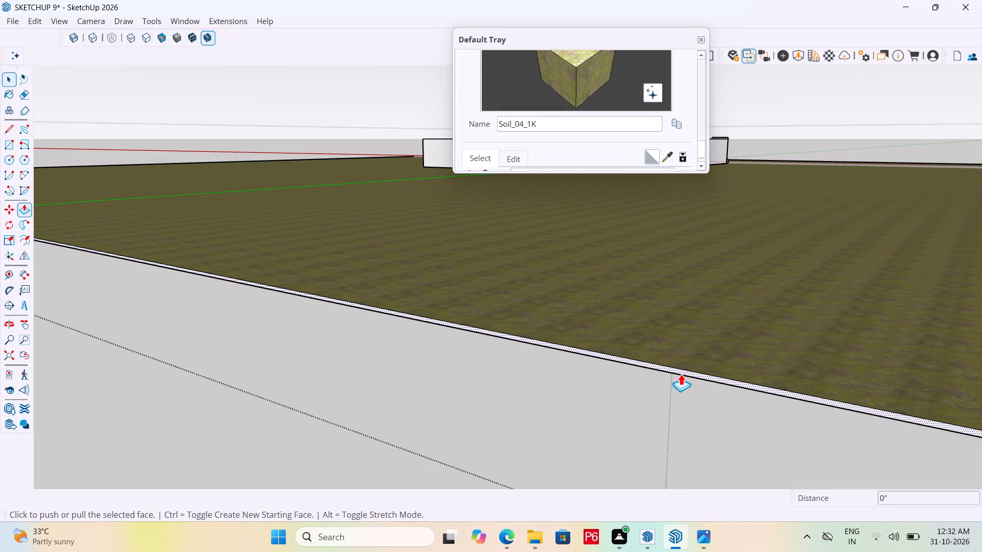
pyautogui.click(681, 374)
pyautogui.scroll(-20, 473, 355)
pyautogui.scroll(-2, 473, 355)
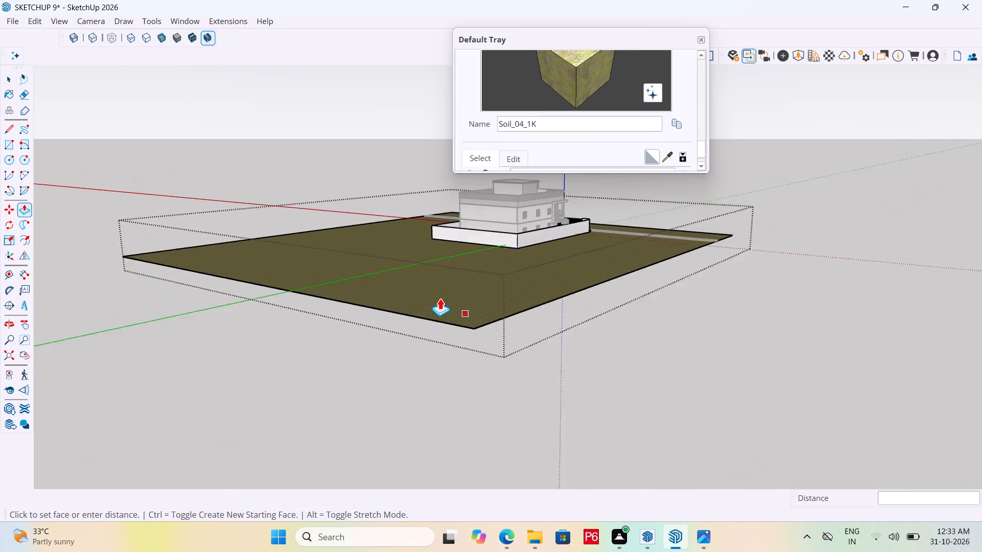
pyautogui.scroll(-9, 440, 298)
pyautogui.click(76, 453)
# Push/pull the ground slab's thin edge face on the gate side of the house outward by about 642' 4".
pyautogui.moveTo(454, 356); pyautogui.dragTo(454, 355, button='middle')
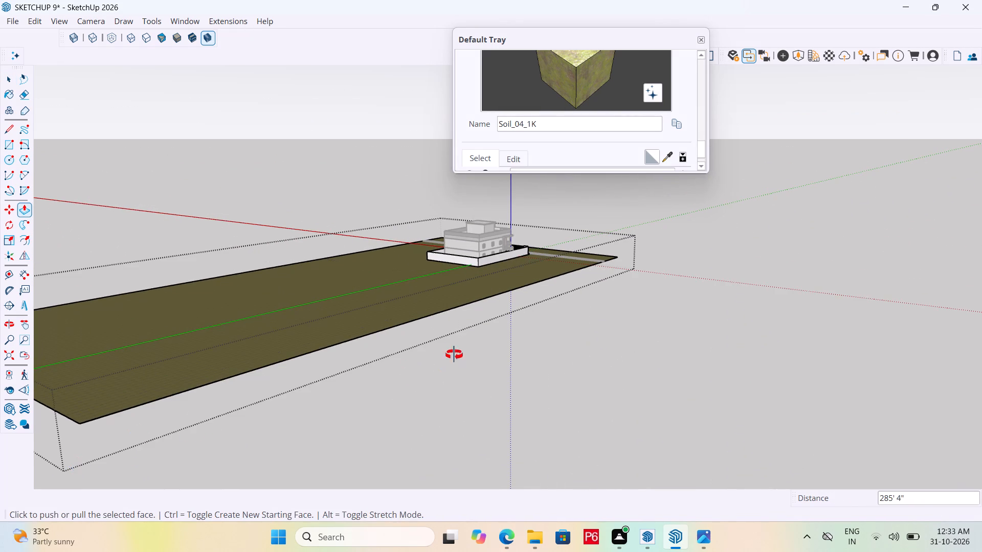
pyautogui.moveTo(454, 355); pyautogui.dragTo(321, 328, button='middle')
pyautogui.scroll(3, 334, 328)
pyautogui.scroll(20, 557, 214)
pyautogui.scroll(7, 557, 214)
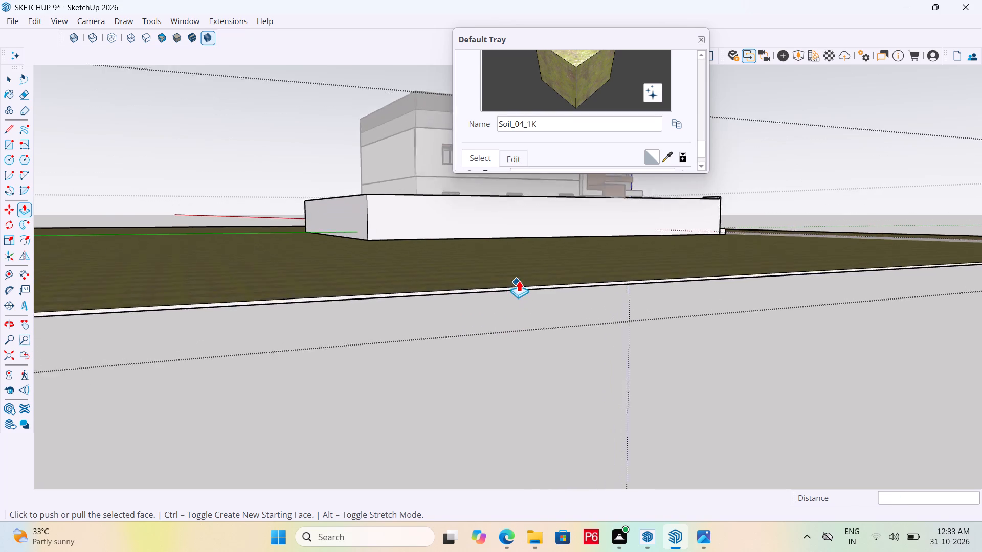
pyautogui.scroll(2, 519, 280)
pyautogui.press('space')
pyautogui.click(547, 292)
pyautogui.press('p')
pyautogui.click(547, 292)
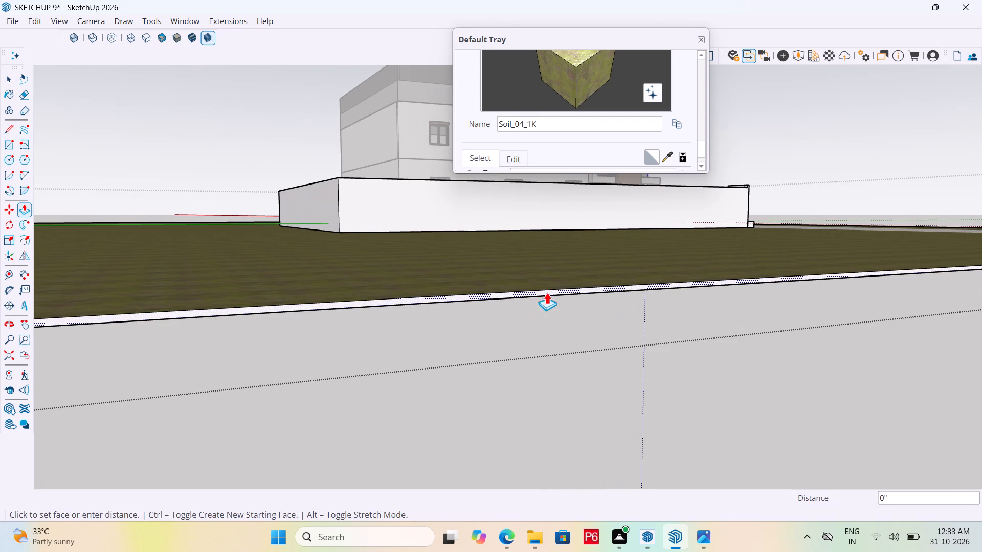
pyautogui.scroll(-20, 511, 335)
pyautogui.scroll(-4, 511, 335)
pyautogui.scroll(-6, 315, 241)
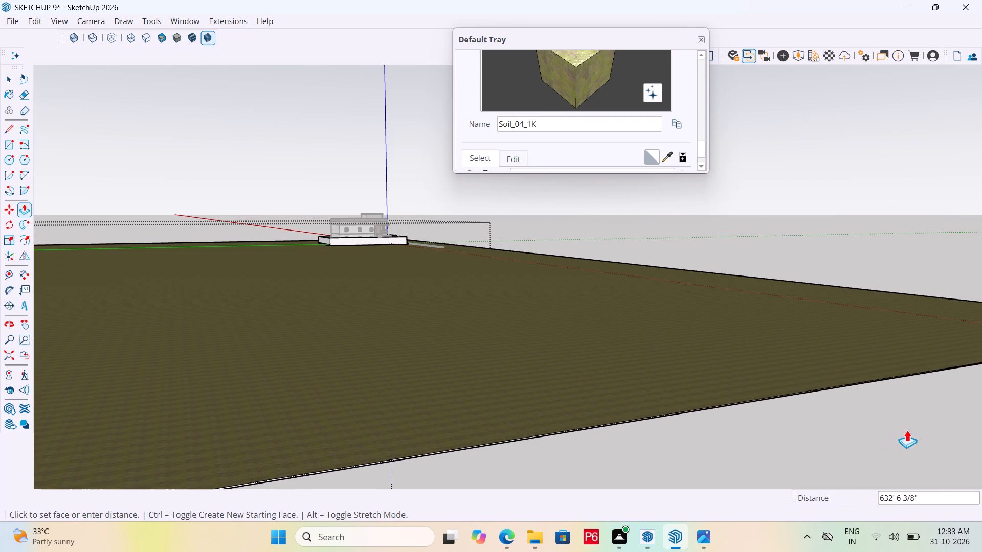
pyautogui.click(938, 443)
# Push/pull the ground slab's opposite side edge face, near the road's close end, outward by about 290' 4".
pyautogui.scroll(-6, 602, 424)
pyautogui.moveTo(589, 409); pyautogui.dragTo(8, 467, button='middle')
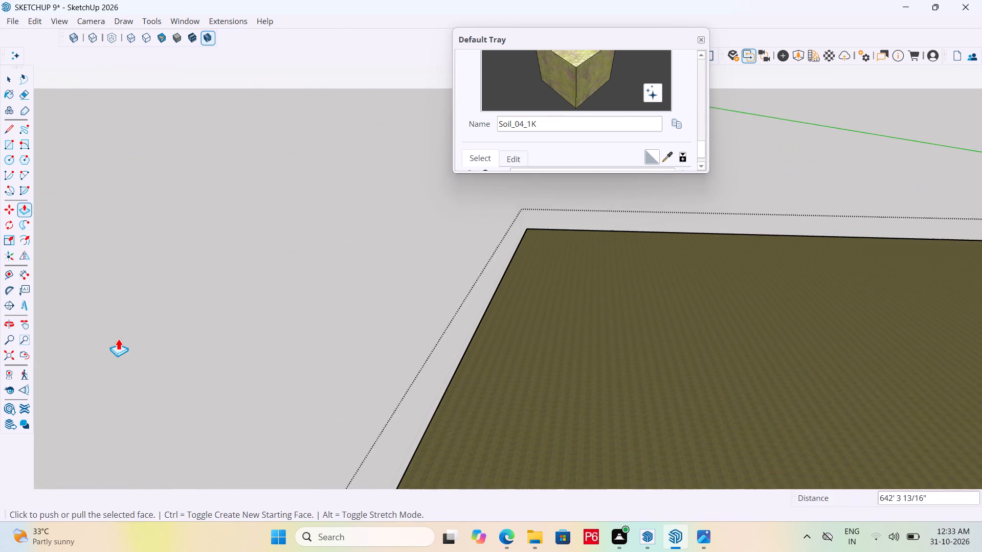
pyautogui.scroll(-6, 116, 328)
pyautogui.scroll(-7, 84, 300)
pyautogui.scroll(-12, 253, 231)
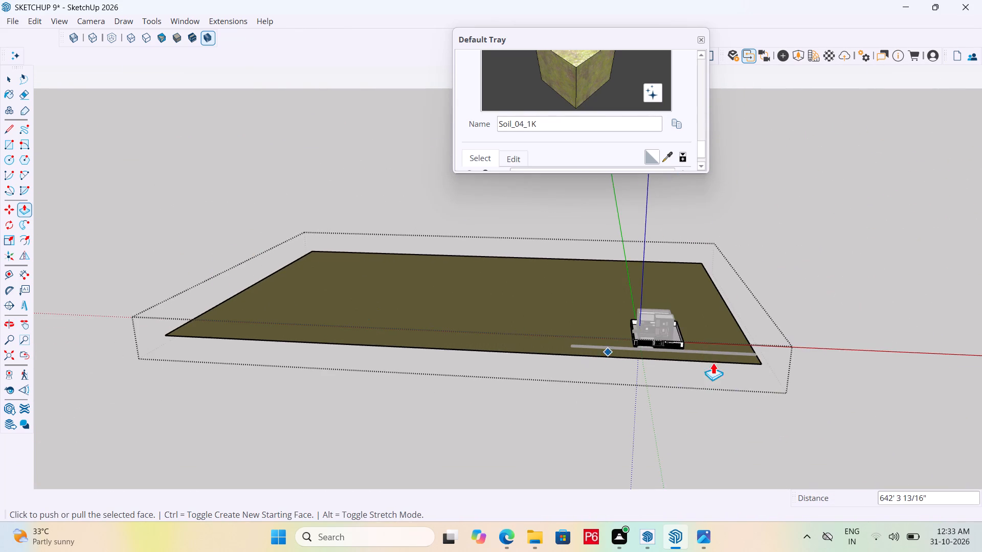
pyautogui.scroll(4, 785, 361)
pyautogui.moveTo(726, 337); pyautogui.dragTo(524, 326, button='middle')
pyautogui.scroll(1, 727, 337)
pyautogui.scroll(2, 645, 424)
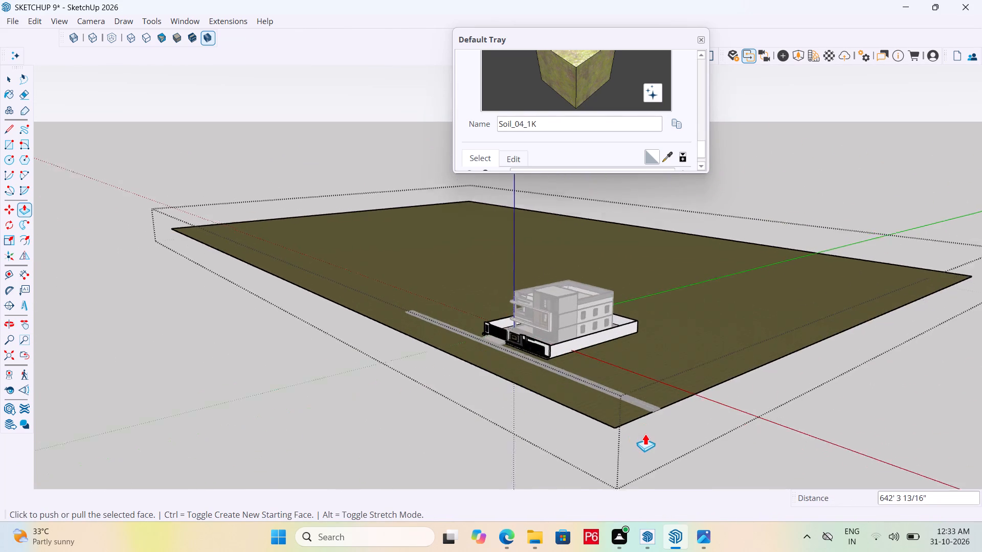
pyautogui.scroll(20, 645, 433)
pyautogui.scroll(9, 645, 433)
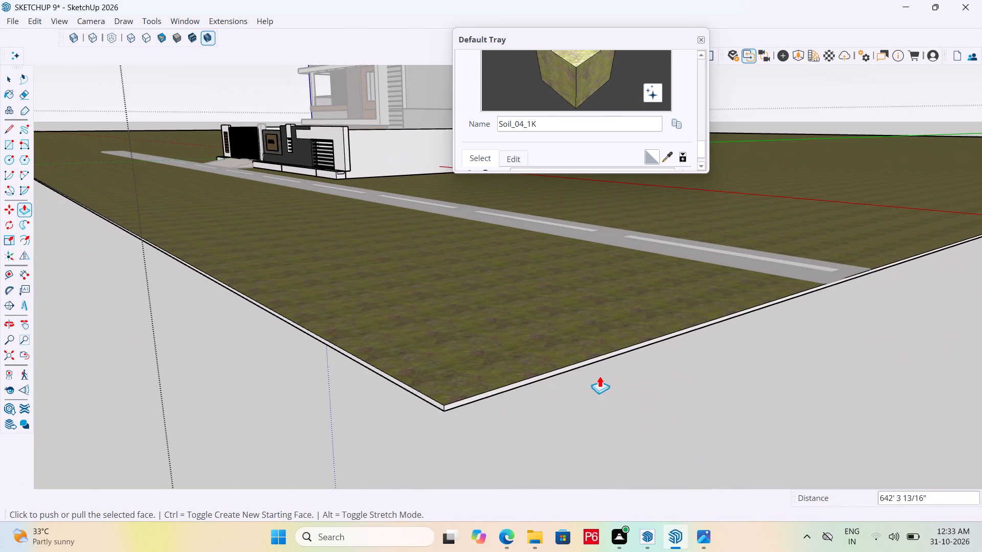
pyautogui.press('space')
pyautogui.scroll(6, 578, 376)
pyautogui.click(586, 355)
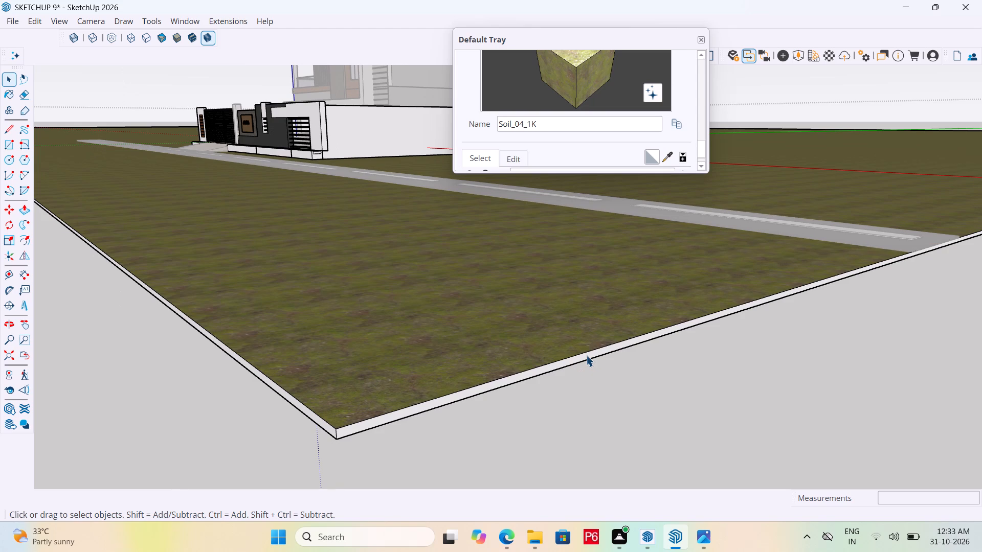
pyautogui.press('p')
pyautogui.click(586, 355)
pyautogui.scroll(-20, 731, 377)
pyautogui.scroll(-5, 731, 377)
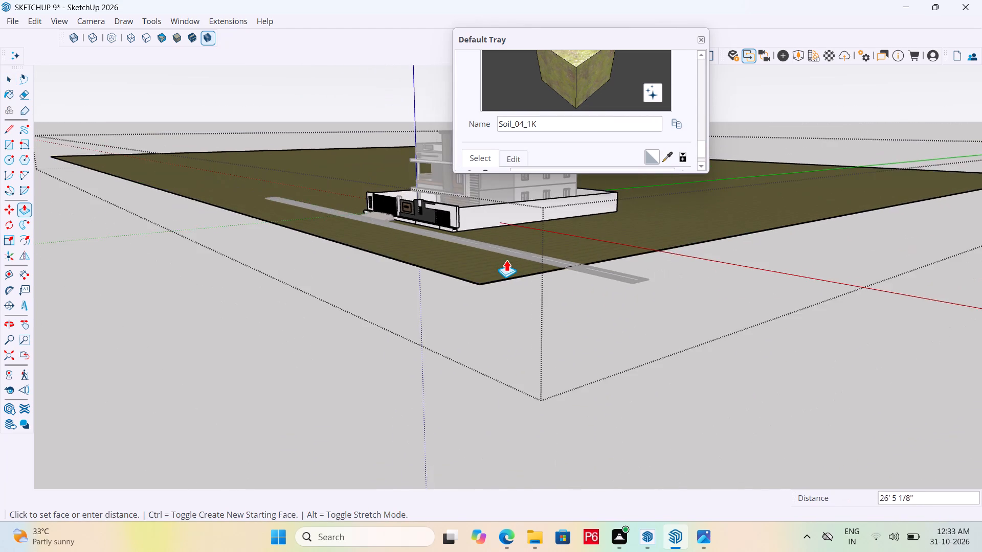
pyautogui.scroll(-12, 506, 260)
pyautogui.click(758, 423)
# Push/pull the ground slab's front edge face outward, well beyond the road in front of the compound.
pyautogui.scroll(6, 412, 264)
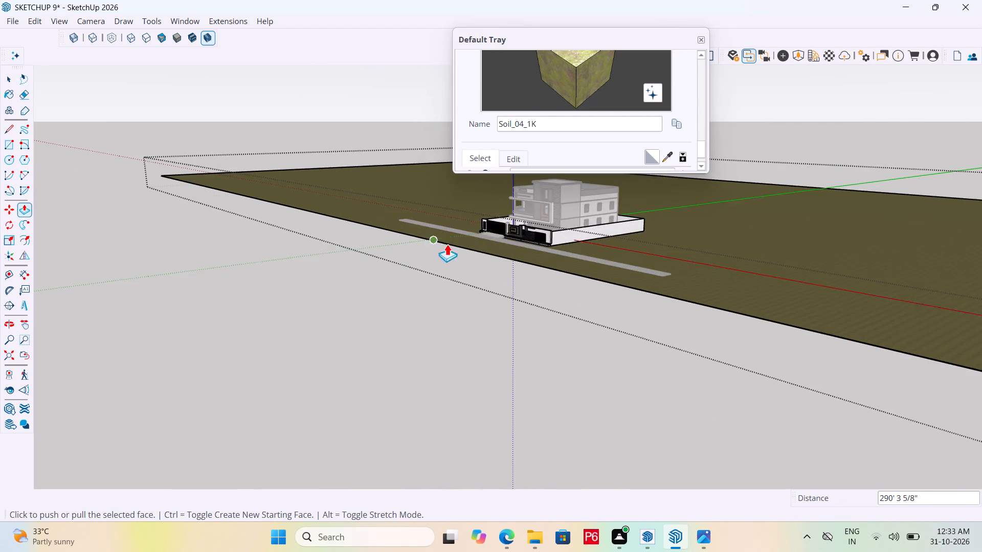
pyautogui.scroll(20, 447, 244)
pyautogui.scroll(11, 447, 244)
pyautogui.press('space')
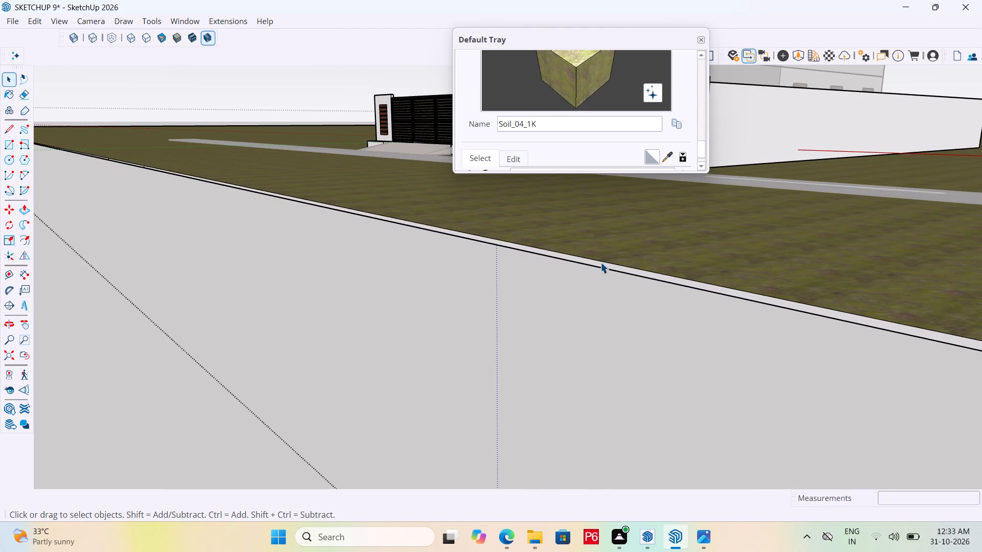
pyautogui.click(604, 265)
pyautogui.press('p')
pyautogui.click(604, 265)
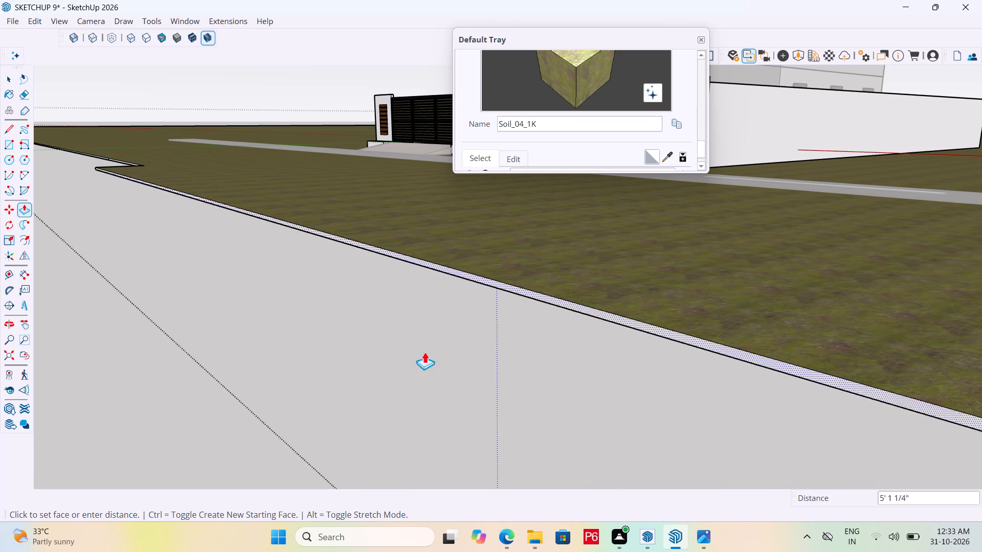
pyautogui.scroll(-20, 336, 377)
pyautogui.scroll(-11, 336, 377)
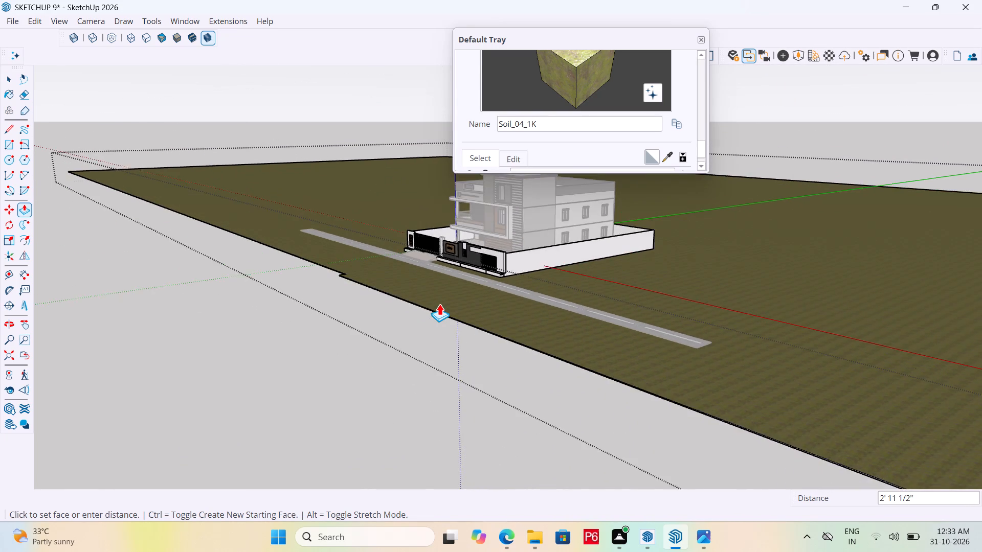
pyautogui.scroll(-15, 439, 304)
pyautogui.click(236, 395)
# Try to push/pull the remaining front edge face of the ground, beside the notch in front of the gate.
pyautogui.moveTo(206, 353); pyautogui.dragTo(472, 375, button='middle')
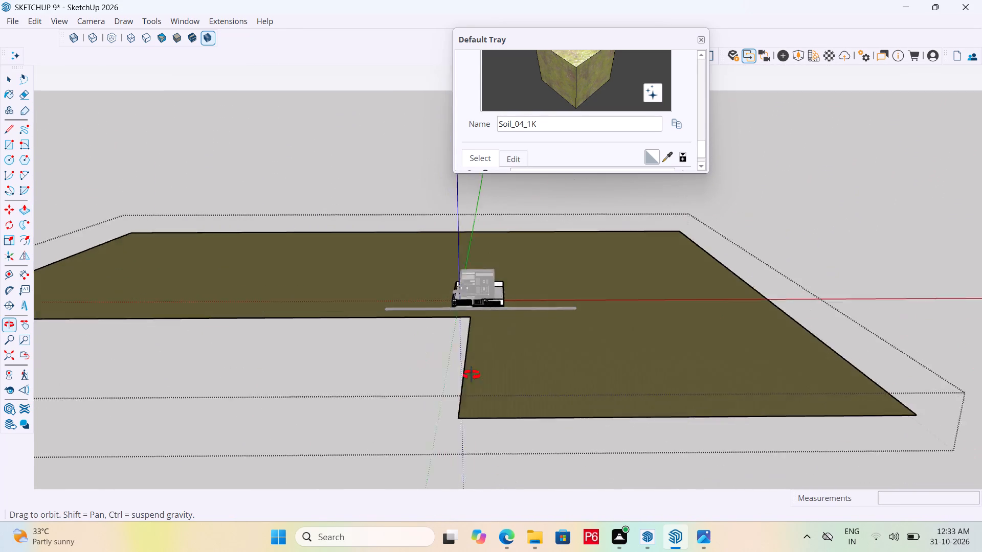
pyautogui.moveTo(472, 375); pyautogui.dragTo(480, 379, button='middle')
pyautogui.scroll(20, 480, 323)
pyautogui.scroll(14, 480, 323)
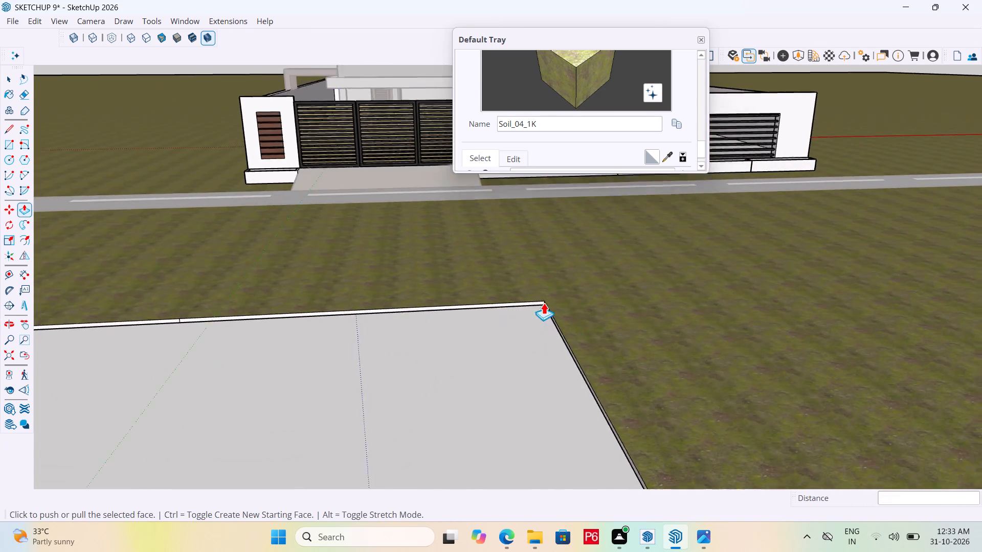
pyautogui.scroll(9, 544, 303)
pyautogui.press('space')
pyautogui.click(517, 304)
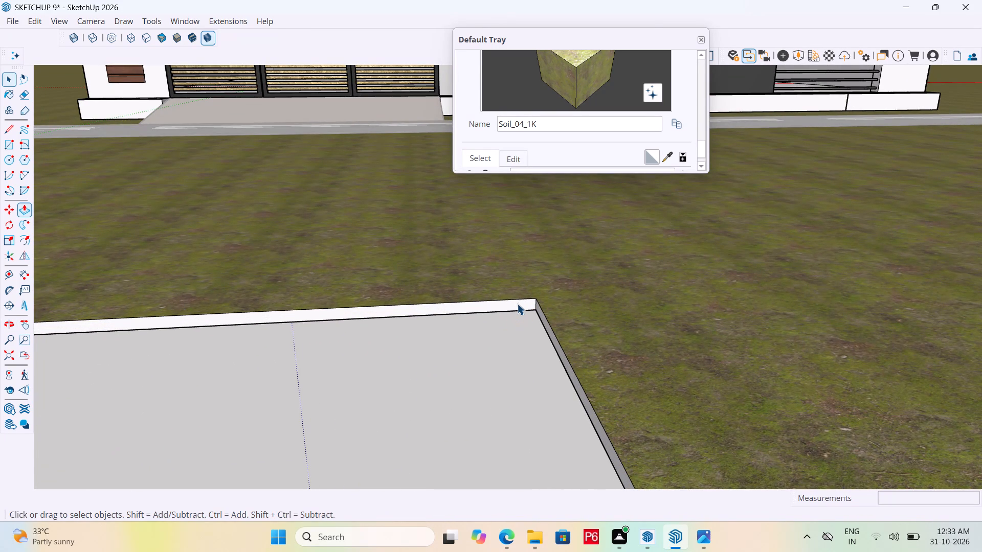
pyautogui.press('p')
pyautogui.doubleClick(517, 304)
# Push/pull the notch's side face about 742' 6" across the front, level with the ground's far side edge, to fill the gap.
pyautogui.scroll(-7, 531, 317)
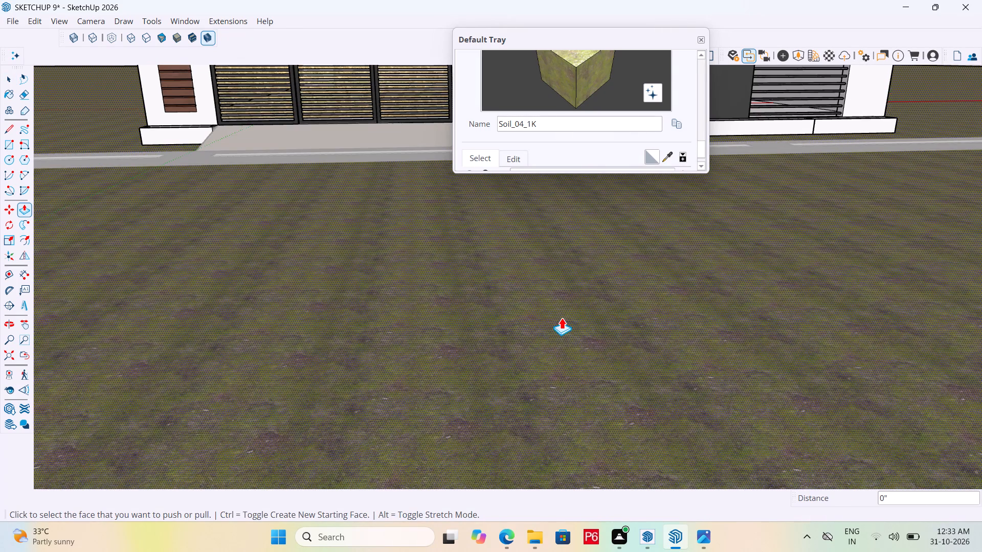
pyautogui.scroll(-8, 571, 320)
pyautogui.scroll(-7, 657, 392)
pyautogui.scroll(-8, 615, 320)
pyautogui.scroll(-4, 739, 311)
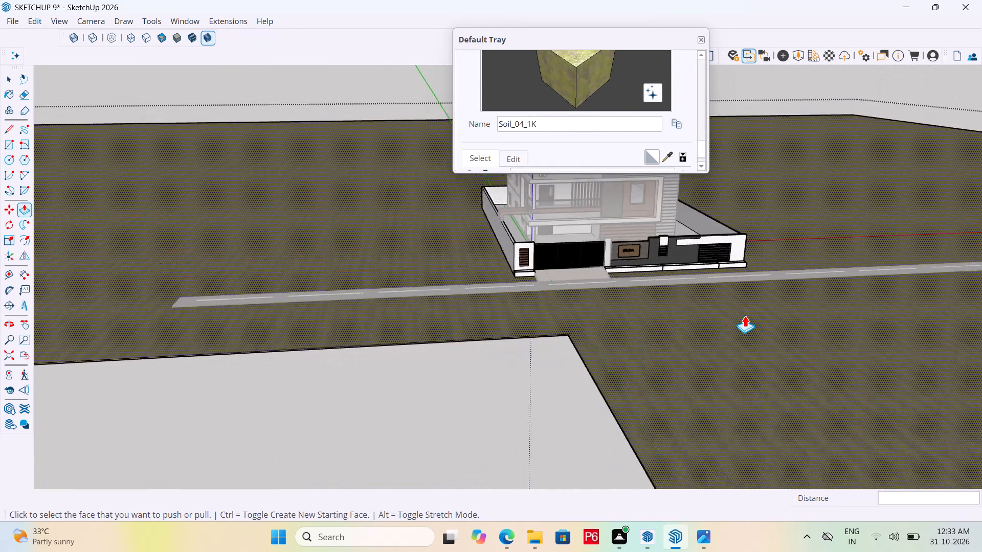
pyautogui.scroll(-3, 745, 315)
pyautogui.scroll(16, 640, 382)
pyautogui.moveTo(722, 393); pyautogui.dragTo(761, 393, button='middle')
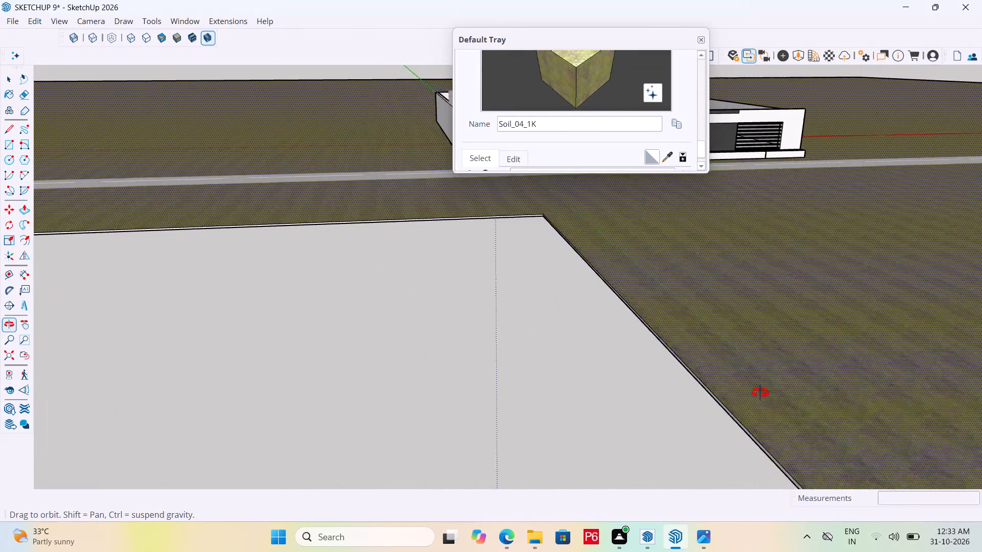
pyautogui.moveTo(761, 393); pyautogui.dragTo(841, 399, button='middle')
pyautogui.scroll(11, 841, 399)
pyautogui.moveTo(825, 422); pyautogui.dragTo(818, 423)
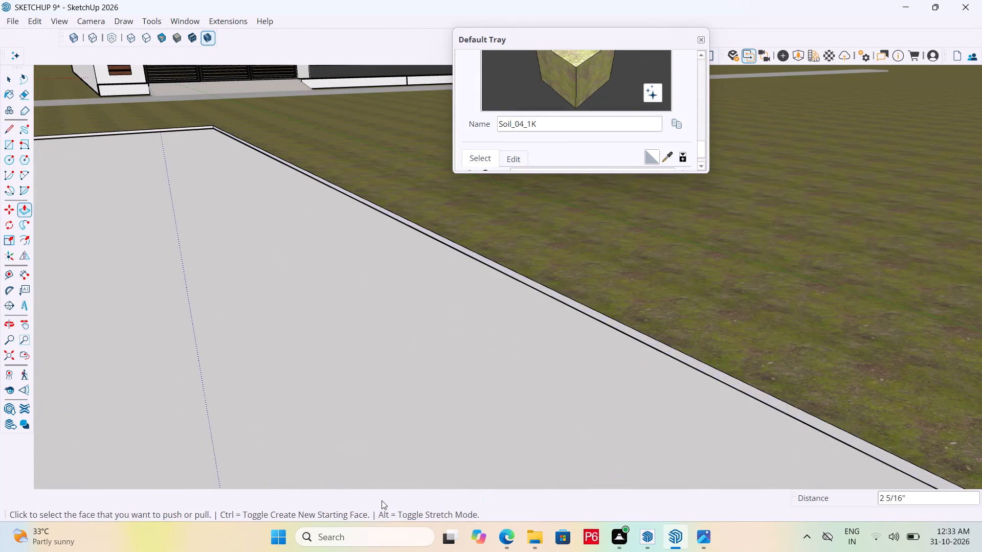
pyautogui.click(739, 385)
pyautogui.scroll(-20, 513, 352)
pyautogui.scroll(-11, 513, 352)
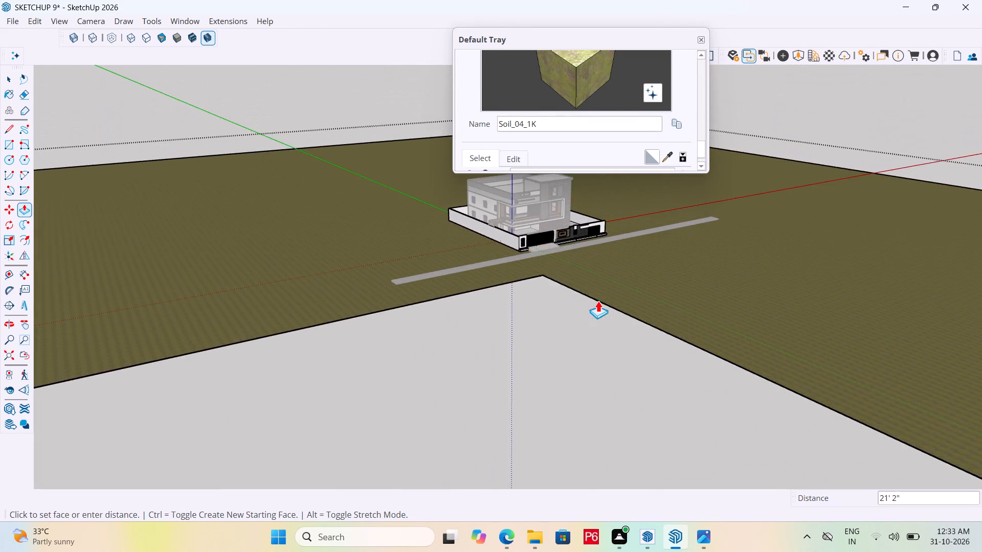
pyautogui.scroll(-17, 598, 301)
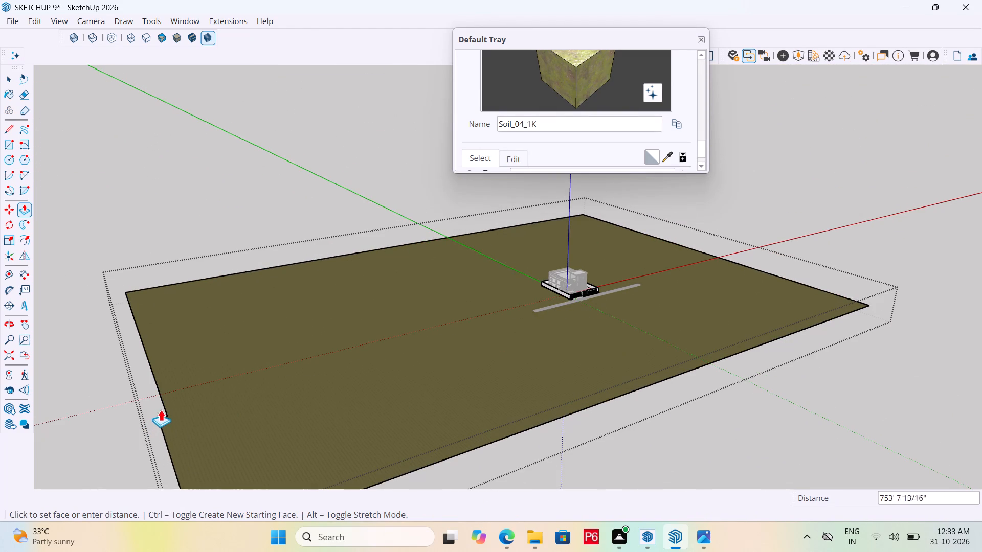
pyautogui.scroll(9, 162, 410)
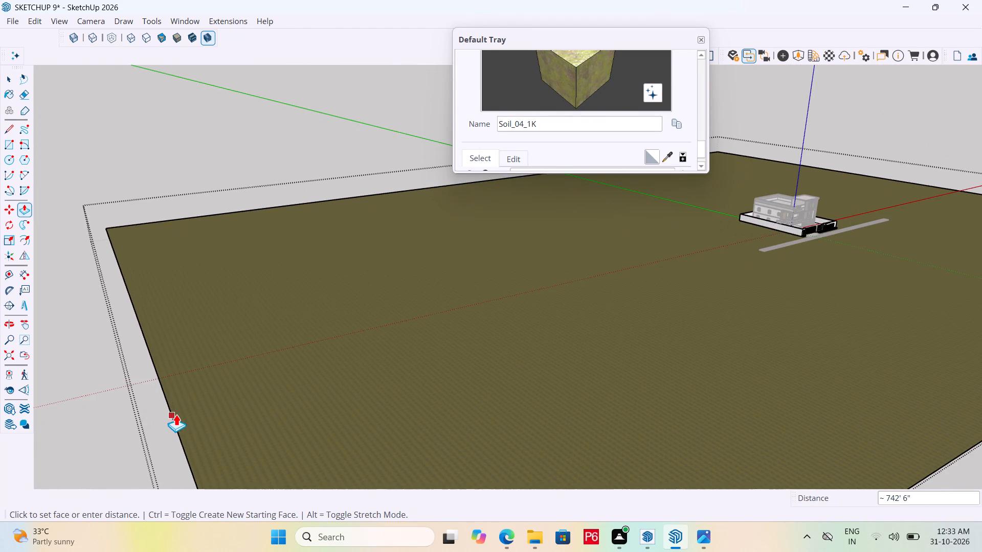
pyautogui.scroll(6, 177, 427)
pyautogui.click(172, 412)
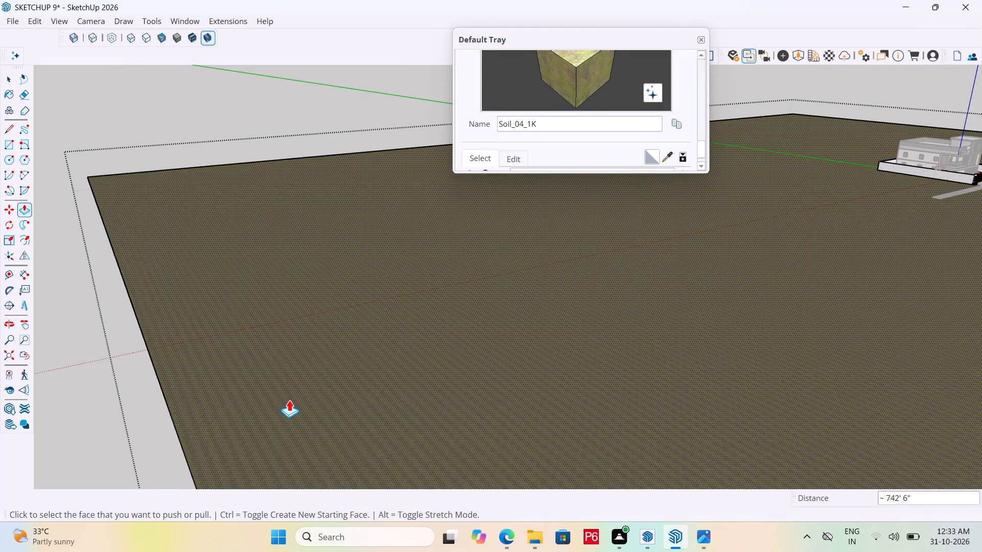
# Save the model with the enlarged ground, leave Push/Pull and close the ground group.
pyautogui.scroll(-6, 287, 400)
pyautogui.hotkey('ctrl', 's')
pyautogui.hotkey('ctrl', 's')
pyautogui.hotkey('ctrl', 's')
pyautogui.hotkey('ctrl', 's')
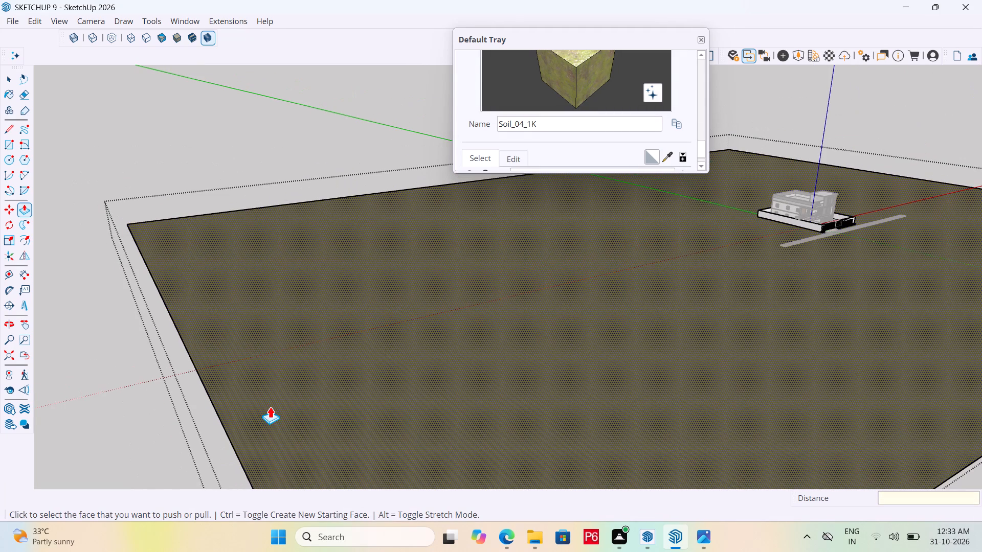
pyautogui.hotkey('ctrl', 's')
pyautogui.hotkey('ctrl', 's')
pyautogui.hotkey('ctrl', 's')
pyautogui.hotkey('ctrl', 's')
pyautogui.press('space')
pyautogui.scroll(-3, 235, 402)
pyautogui.press('space')
pyautogui.scroll(-4, 195, 405)
pyautogui.click(137, 393)
pyautogui.click(118, 363)
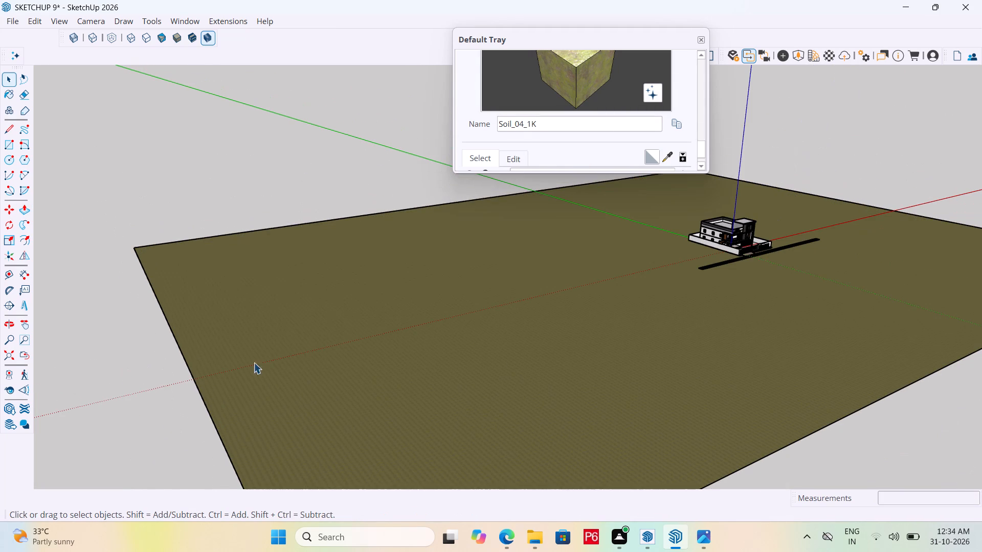
# Examine the house, compound gate and marked road on the enlarged ground from the front at several heights and distances.
pyautogui.scroll(-5, 649, 327)
pyautogui.scroll(1, 735, 269)
pyautogui.moveTo(735, 268); pyautogui.dragTo(490, 269, button='middle')
pyautogui.scroll(10, 695, 334)
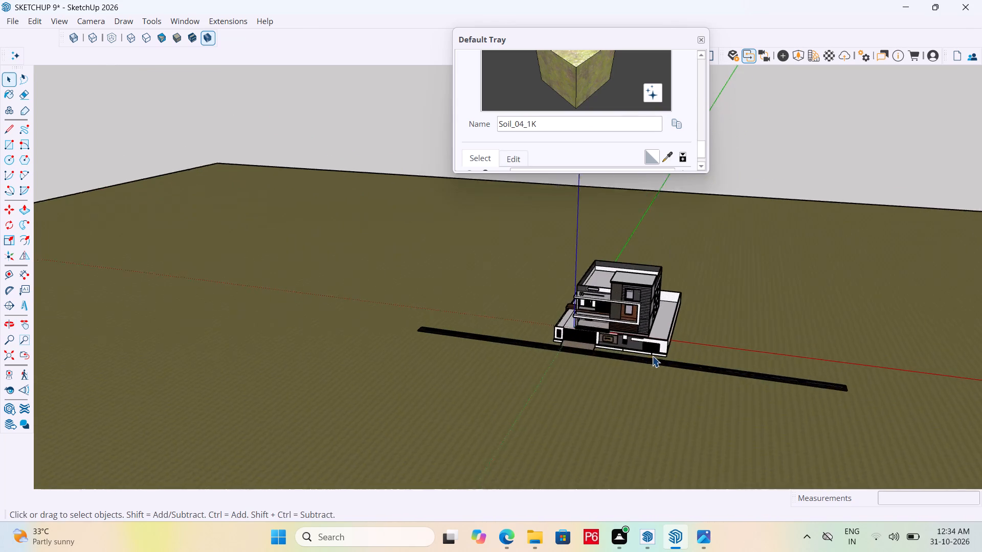
pyautogui.scroll(3, 652, 356)
pyautogui.moveTo(577, 325); pyautogui.dragTo(589, 311, button='middle')
pyautogui.scroll(5, 576, 333)
pyautogui.scroll(2, 672, 310)
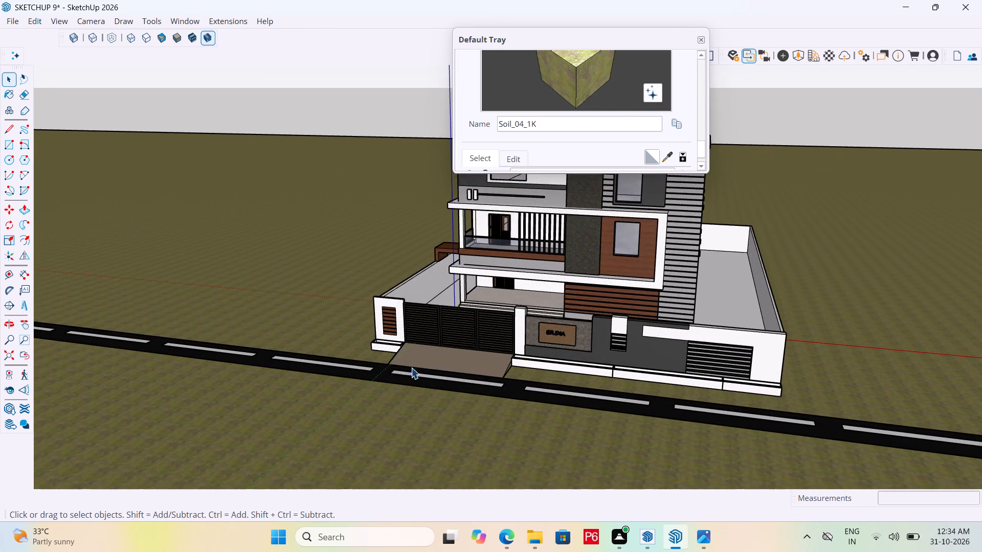
pyautogui.scroll(-6, 393, 374)
pyautogui.scroll(7, 497, 403)
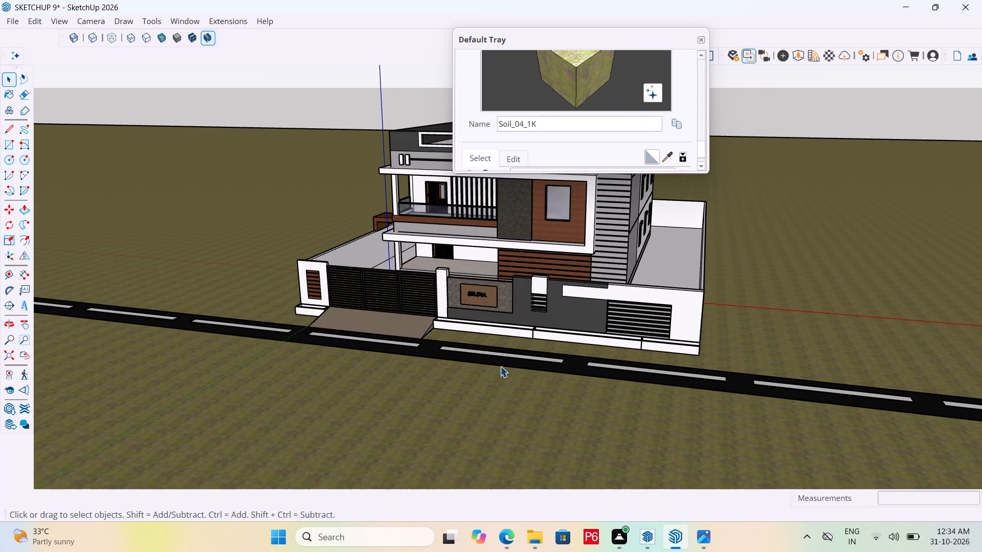
pyautogui.moveTo(500, 369); pyautogui.dragTo(501, 310, button='middle')
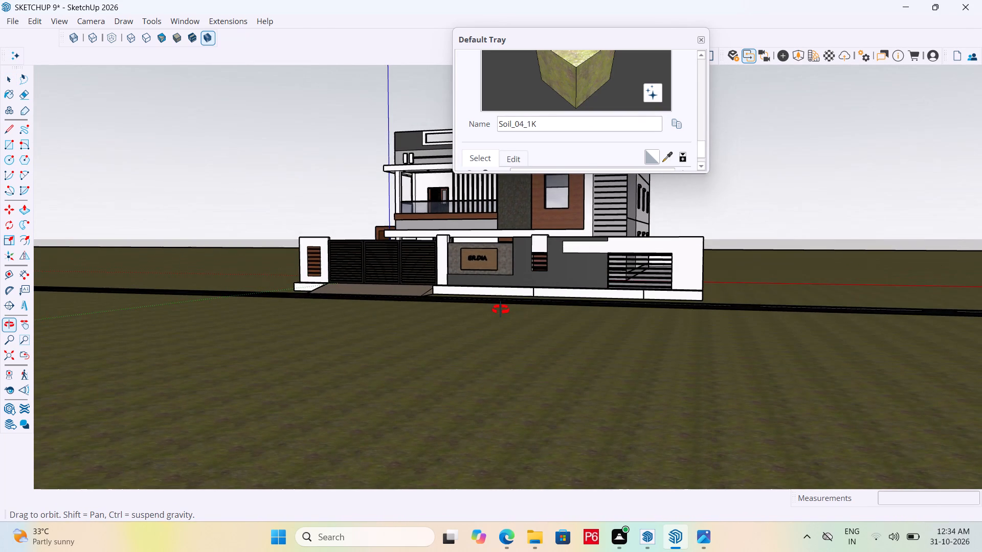
pyautogui.moveTo(501, 310); pyautogui.dragTo(492, 321, button='middle')
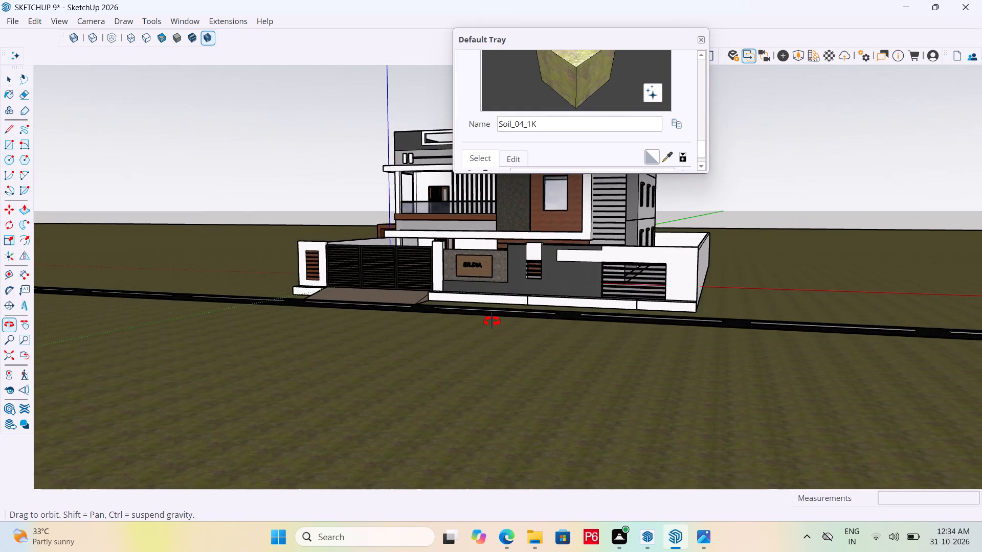
pyautogui.moveTo(492, 321); pyautogui.dragTo(492, 332, button='middle')
pyautogui.scroll(-7, 483, 248)
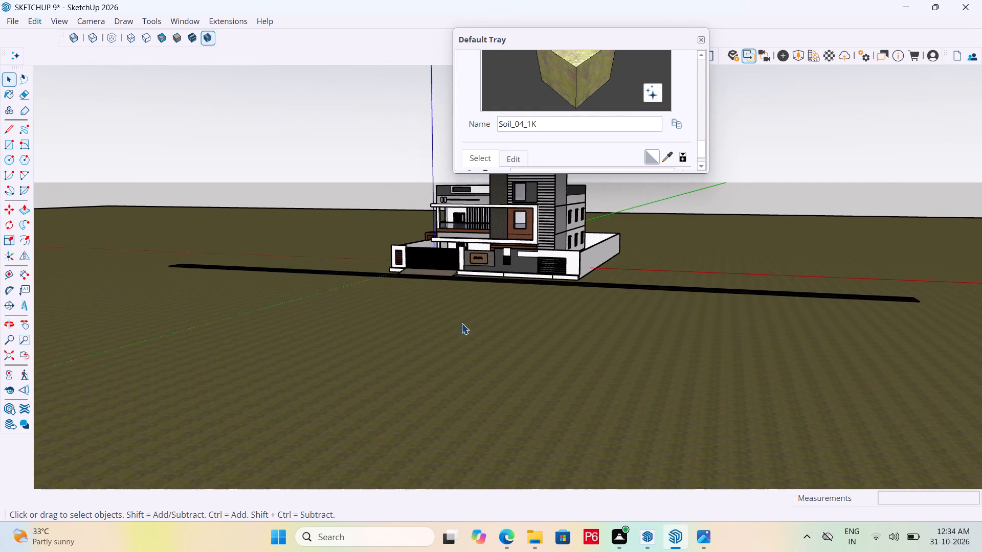
pyautogui.scroll(1, 461, 323)
pyautogui.moveTo(461, 325); pyautogui.dragTo(459, 333, button='middle')
pyautogui.scroll(-5, 563, 158)
pyautogui.scroll(10, 568, 141)
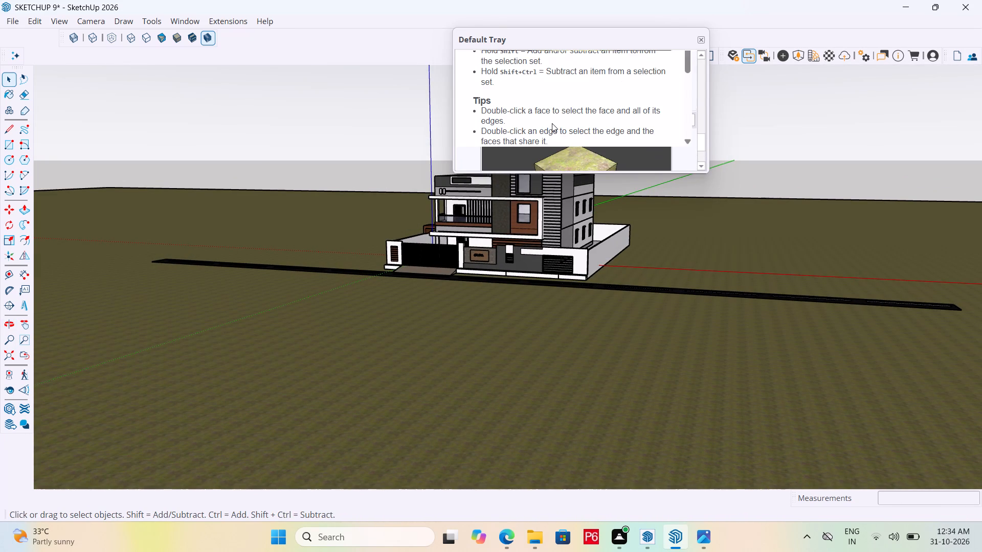
# Try the indoor hall, snowy ruin and dark landscape environments on the model, settling on the cloudy-sky environment over a calm horizon.
pyautogui.scroll(18, 552, 123)
pyautogui.scroll(13, 536, 137)
pyautogui.scroll(6, 755, 43)
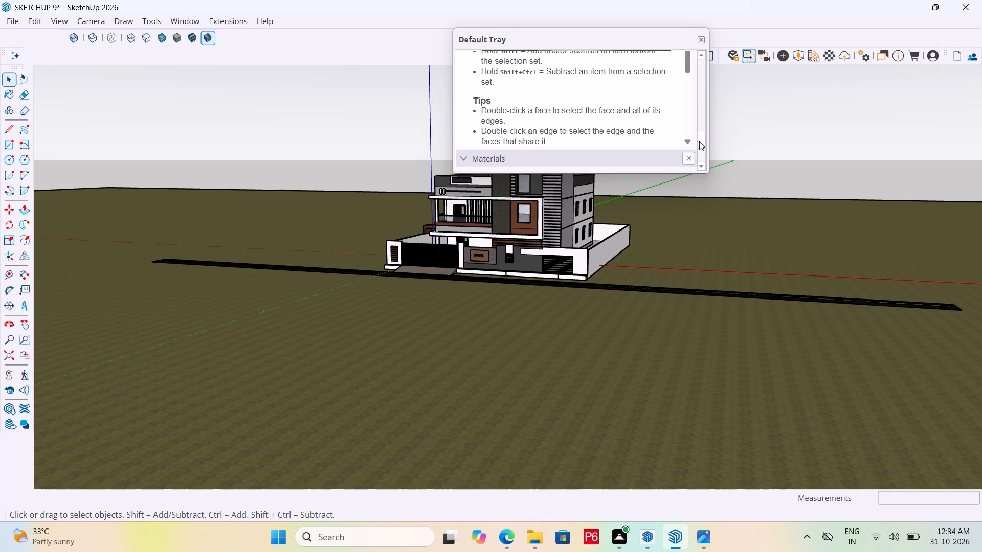
pyautogui.moveTo(699, 141); pyautogui.dragTo(699, 95)
pyautogui.click(514, 85)
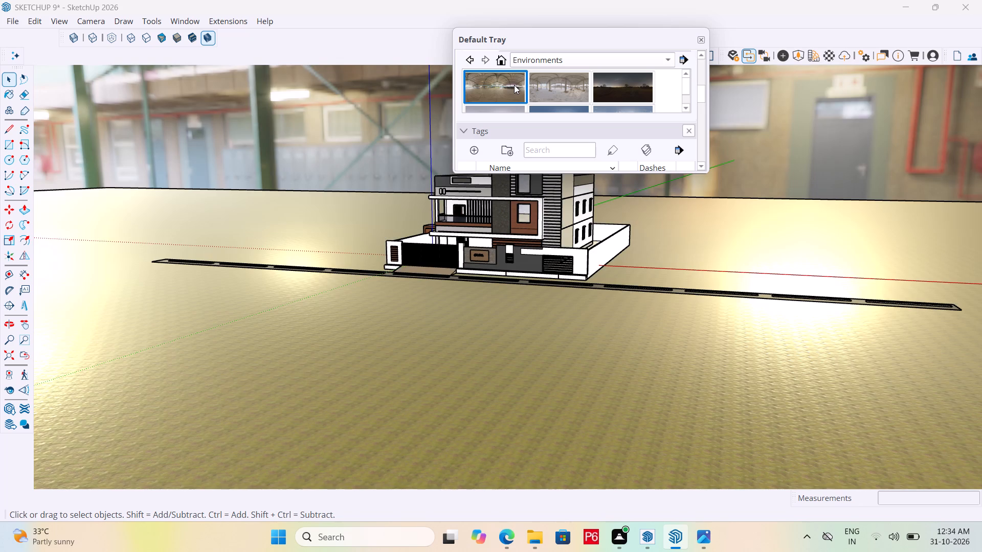
pyautogui.click(563, 88)
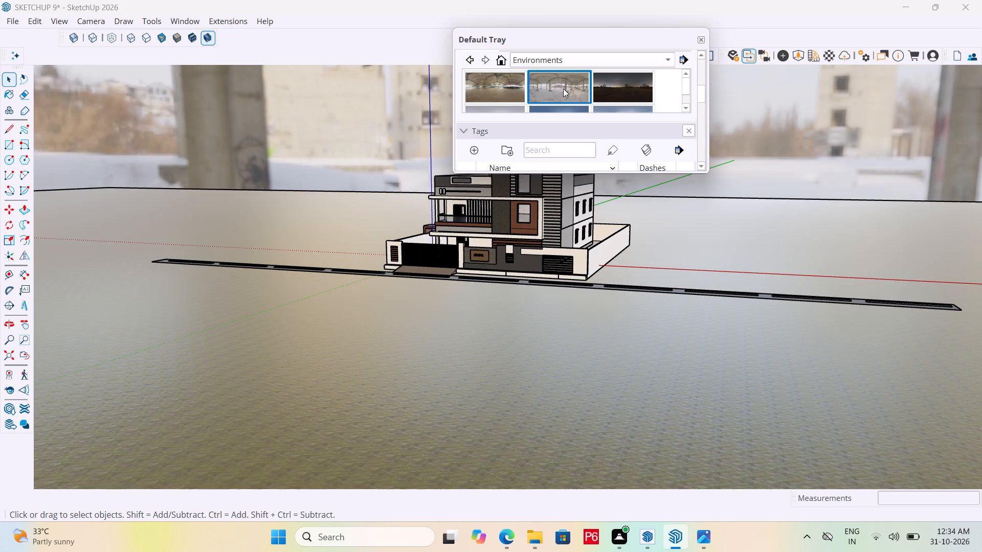
pyautogui.click(609, 92)
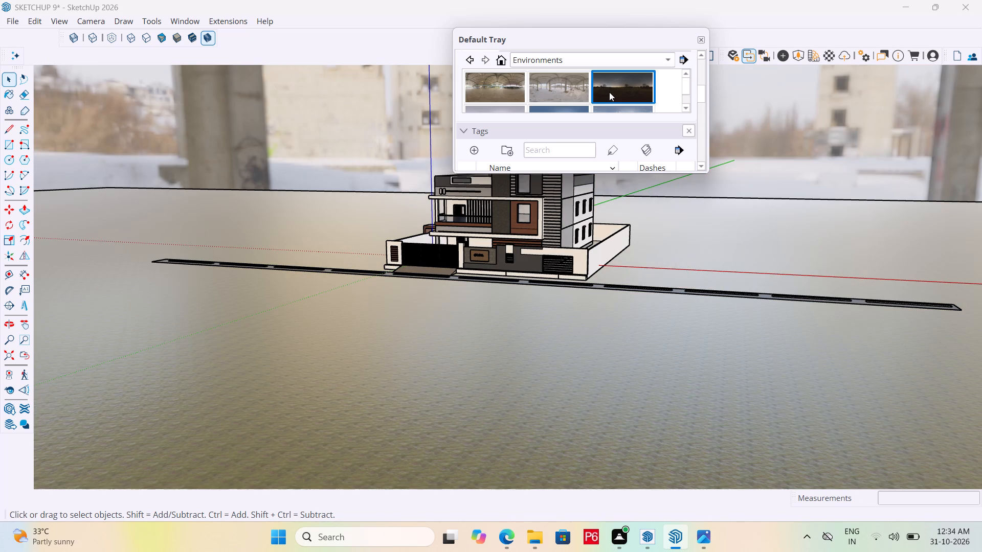
pyautogui.scroll(-3, 561, 95)
pyautogui.click(498, 99)
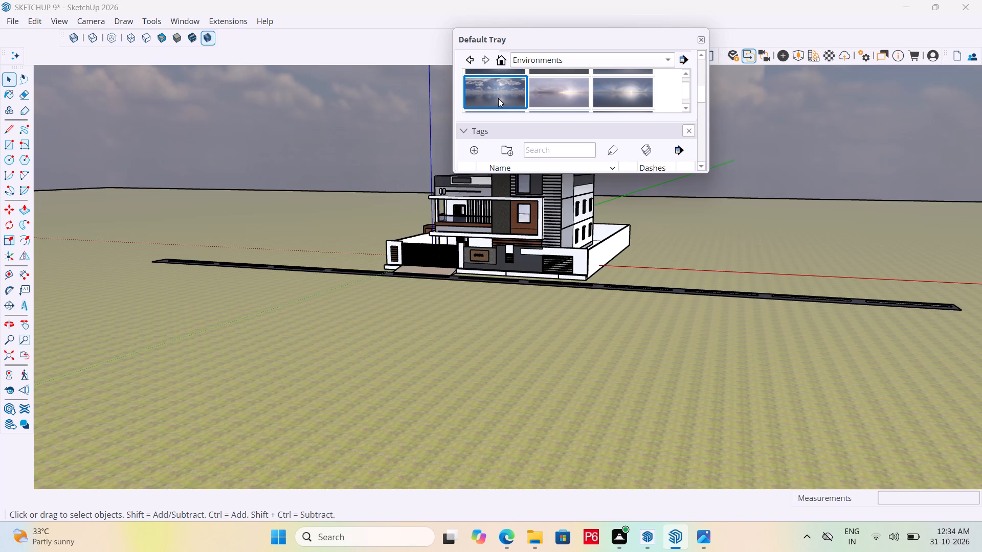
# Clear the selection, save the model with the cloudy-sky environment and close the Default Tray.
pyautogui.press('space')
pyautogui.click(654, 238)
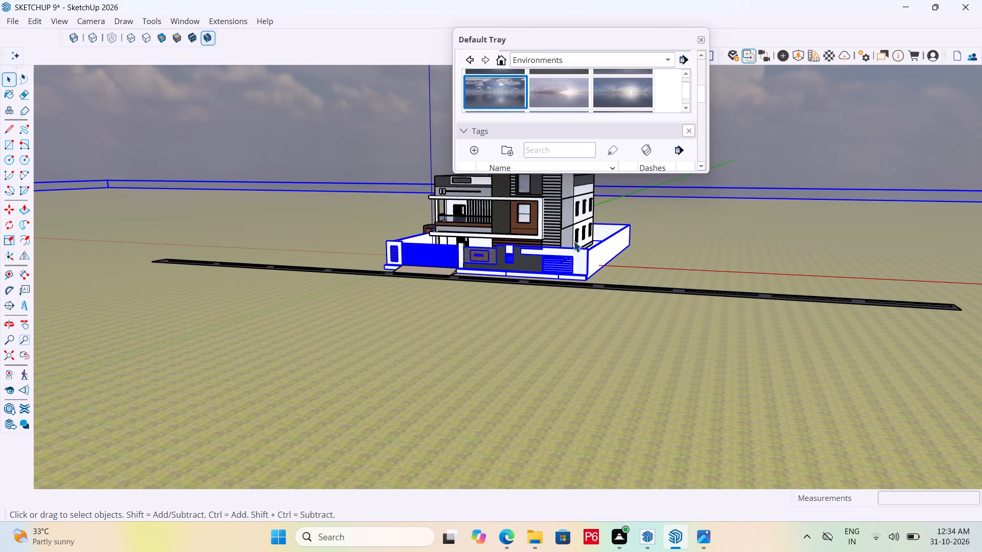
pyautogui.click(391, 171)
pyautogui.click(391, 167)
pyautogui.hotkey('ctrl', 's')
pyautogui.hotkey('ctrl', 's')
pyautogui.hotkey('ctrl', 's')
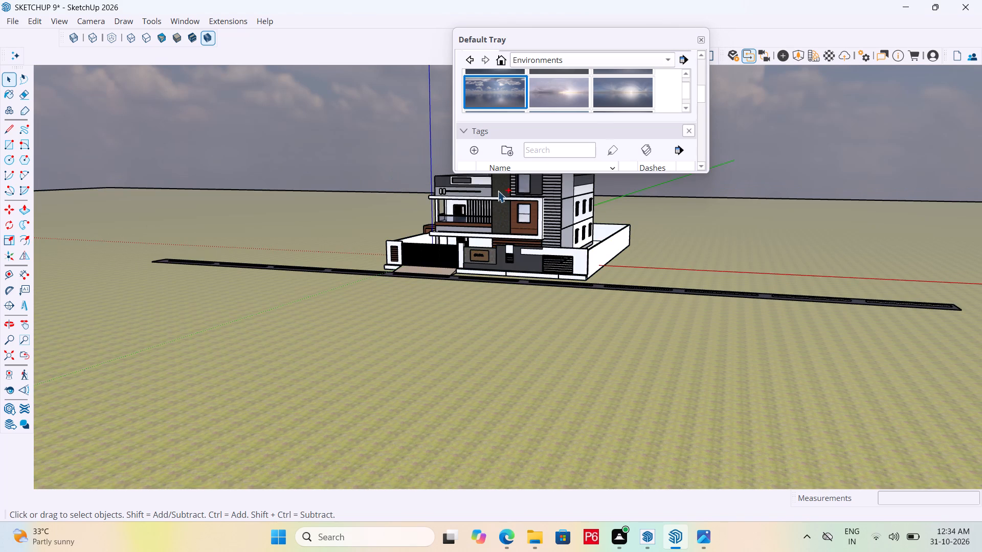
pyautogui.hotkey('ctrl', 's')
pyautogui.press('space')
pyautogui.press('space')
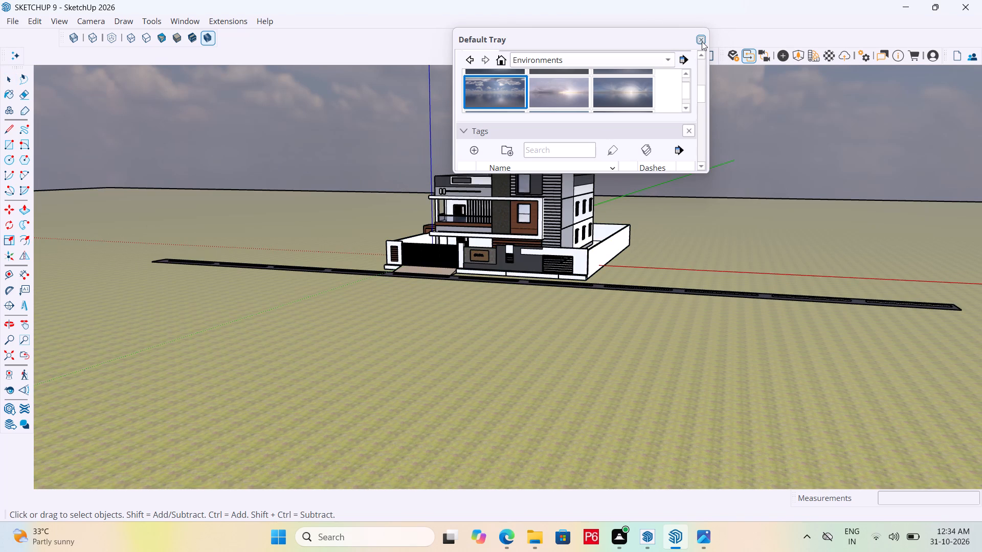
pyautogui.click(702, 41)
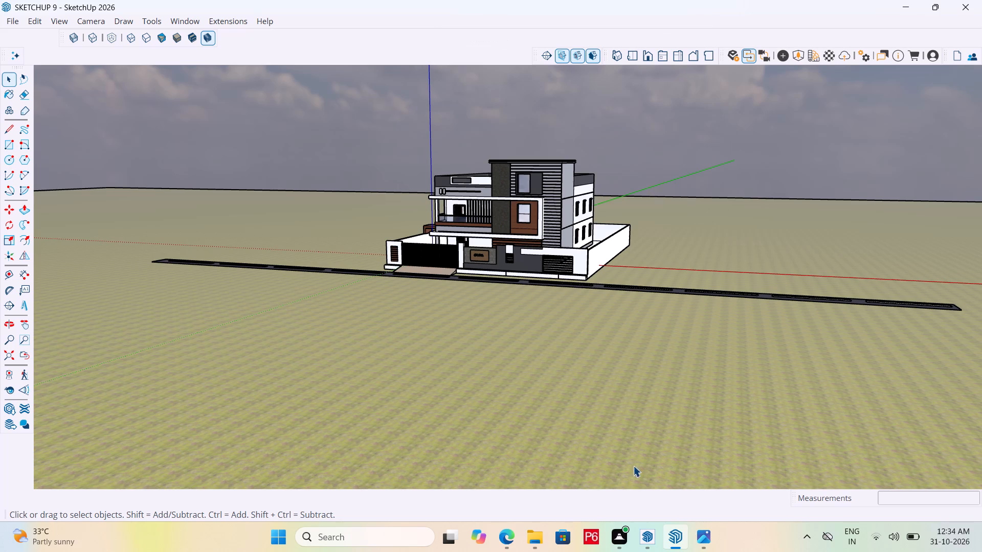
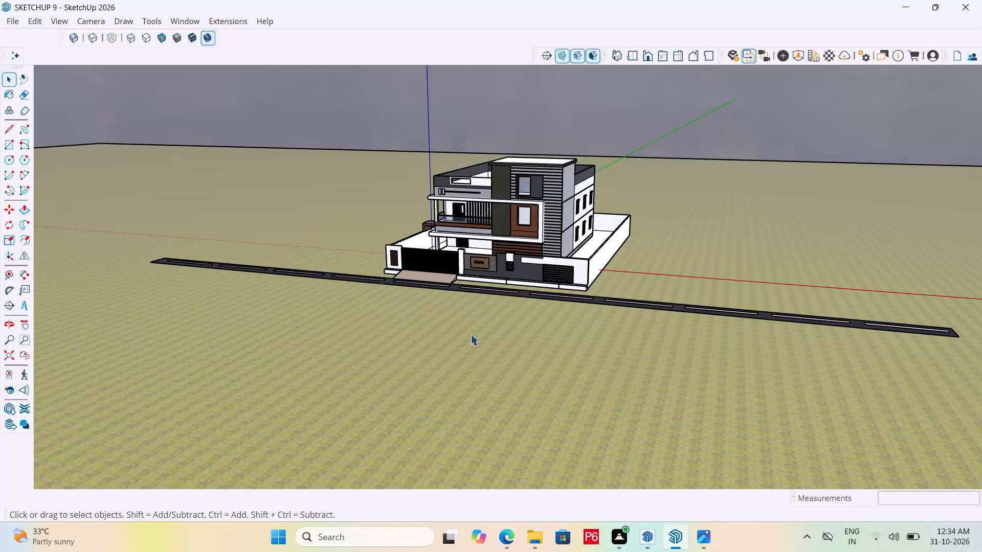
# Save the house model in its current state.
pyautogui.click(471, 334)
pyautogui.click(763, 106)
pyautogui.scroll(6, 585, 250)
pyautogui.scroll(-7, 570, 249)
pyautogui.moveTo(502, 289); pyautogui.dragTo(530, 326, button='middle')
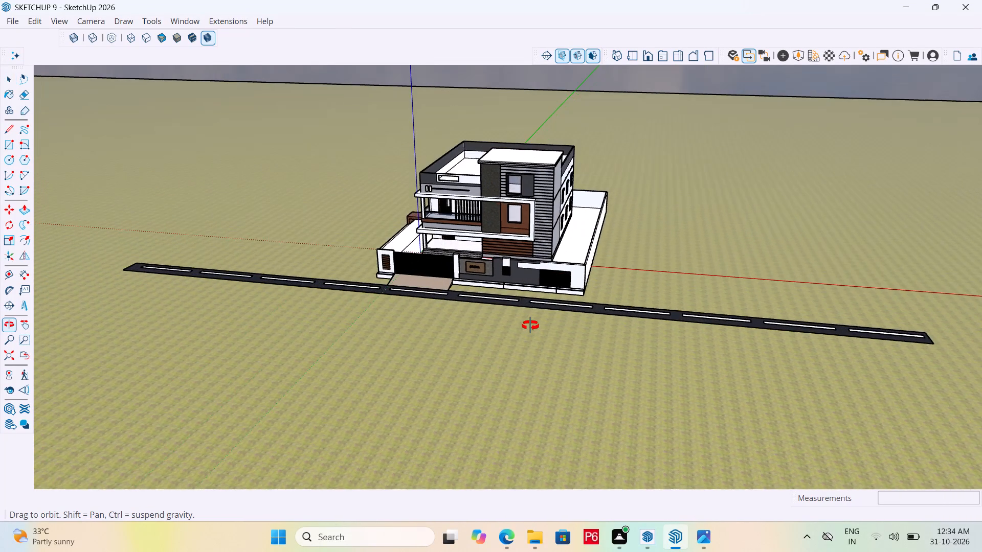
pyautogui.moveTo(530, 326); pyautogui.dragTo(508, 319, button='middle')
pyautogui.scroll(5, 507, 320)
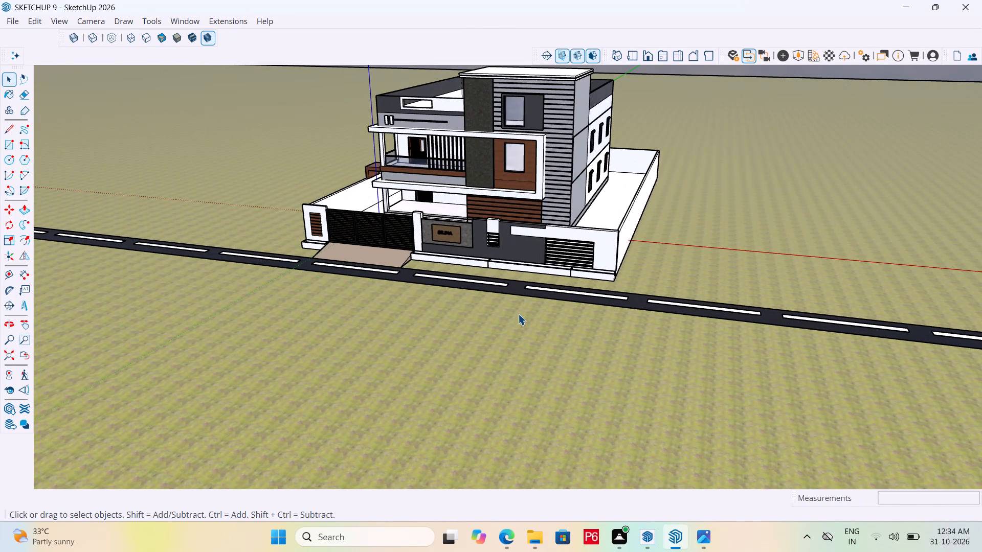
pyautogui.moveTo(522, 311); pyautogui.dragTo(536, 336, button='middle')
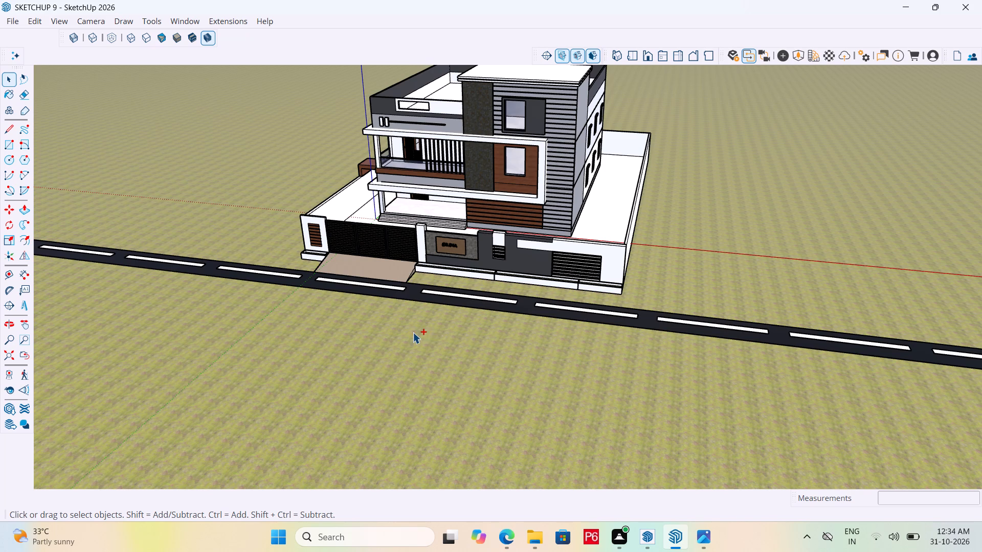
pyautogui.hotkey('ctrl', 's')
pyautogui.hotkey('ctrl', 's')
pyautogui.hotkey('ctrl', 's')
pyautogui.hotkey('ctrl', 's')
# Start the Enscape renderer in a separate window for the house model.
pyautogui.click(735, 60)
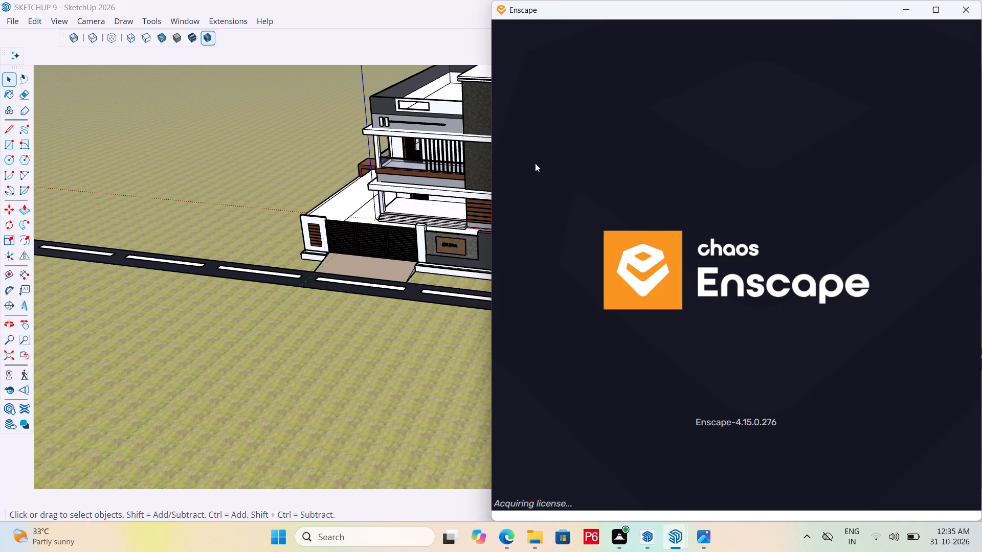
# Arrange SketchUp and Enscape side by side, with SketchUp widened to about two thirds of the screen.
pyautogui.click(264, 117)
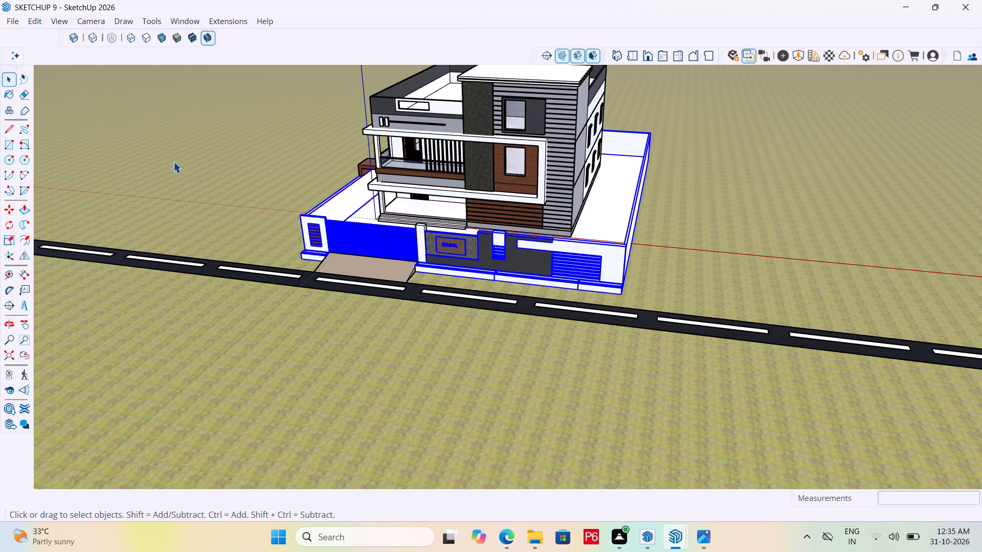
pyautogui.scroll(-4, 169, 168)
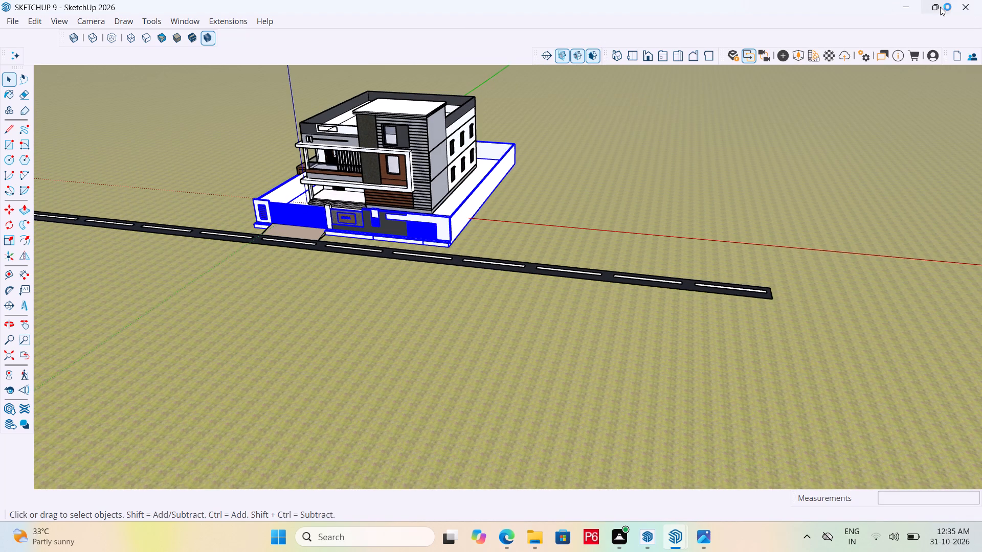
pyautogui.click(890, 33)
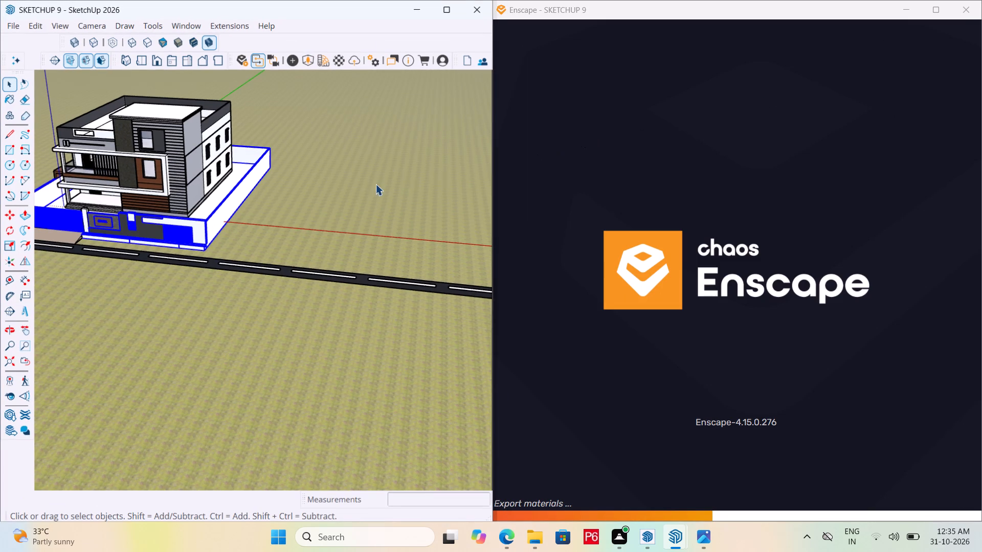
pyautogui.scroll(-7, 413, 203)
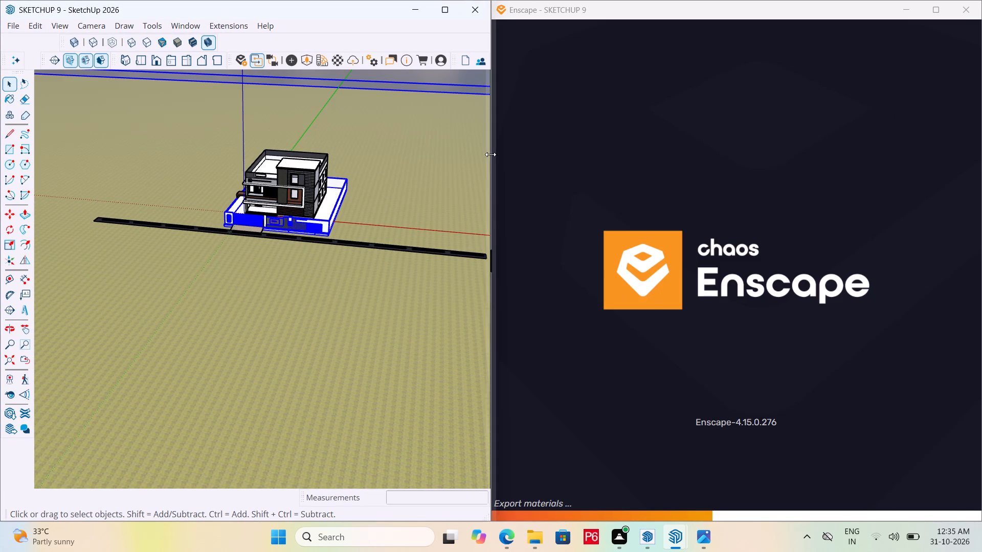
pyautogui.moveTo(490, 154); pyautogui.dragTo(739, 154)
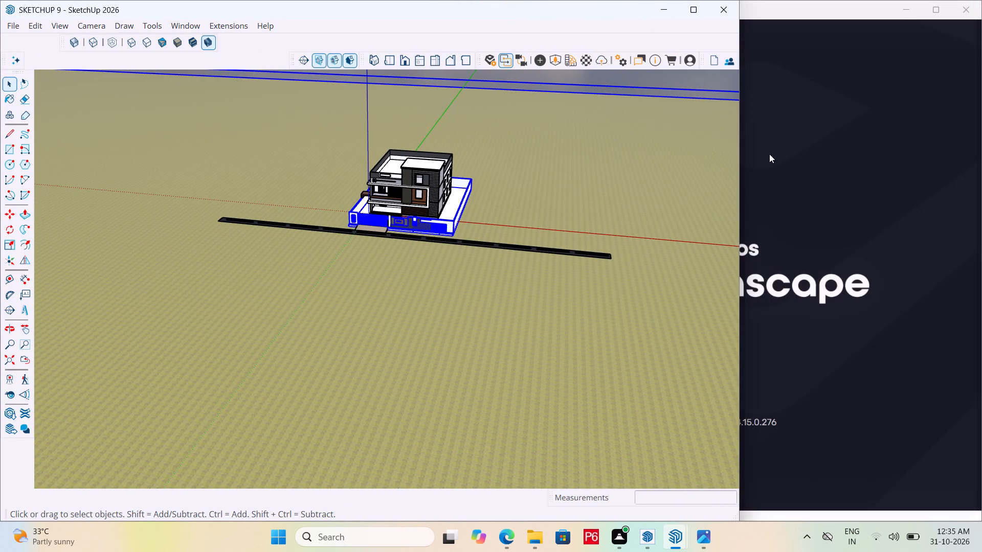
pyautogui.moveTo(740, 170); pyautogui.dragTo(731, 170)
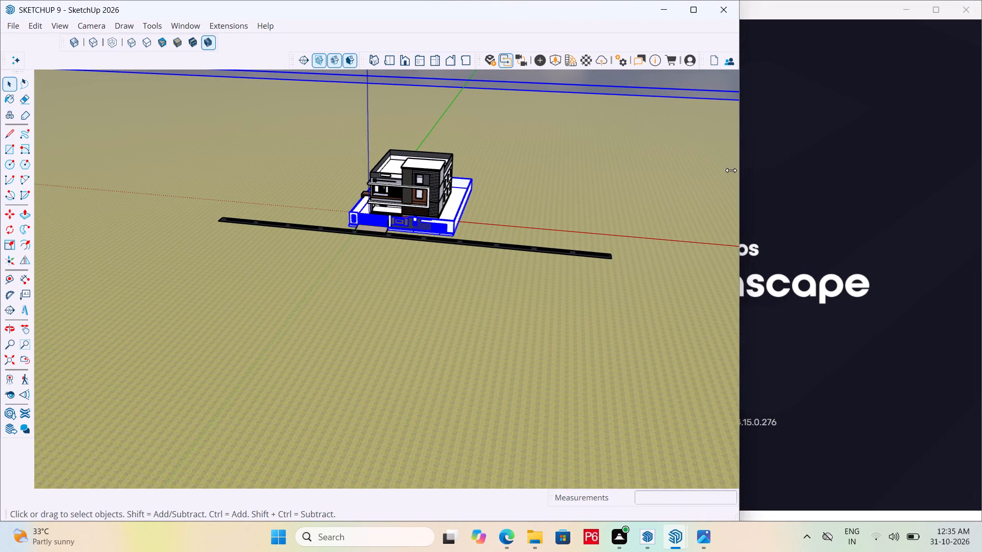
pyautogui.moveTo(731, 170); pyautogui.dragTo(676, 170)
# Clear the selection of the compound wall and ground, and save the model again.
pyautogui.scroll(-6, 315, 168)
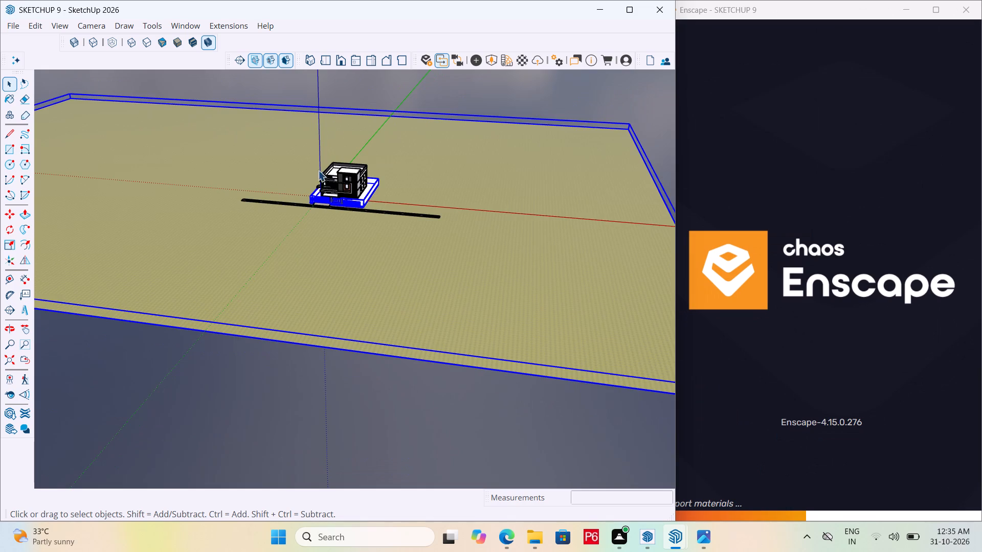
pyautogui.scroll(14, 332, 167)
pyautogui.scroll(-5, 370, 154)
pyautogui.scroll(7, 358, 218)
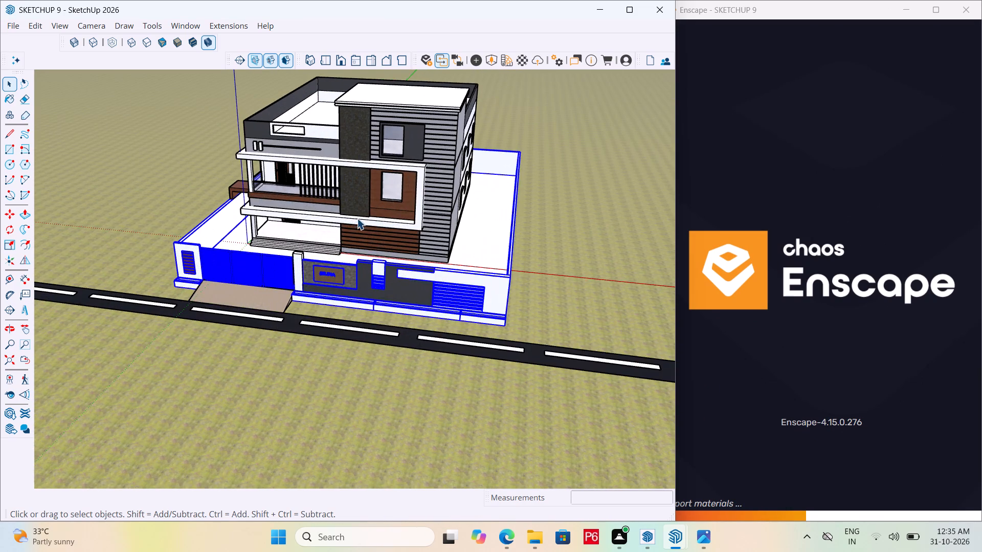
pyautogui.moveTo(362, 230); pyautogui.dragTo(384, 200, button='middle')
pyautogui.press('space')
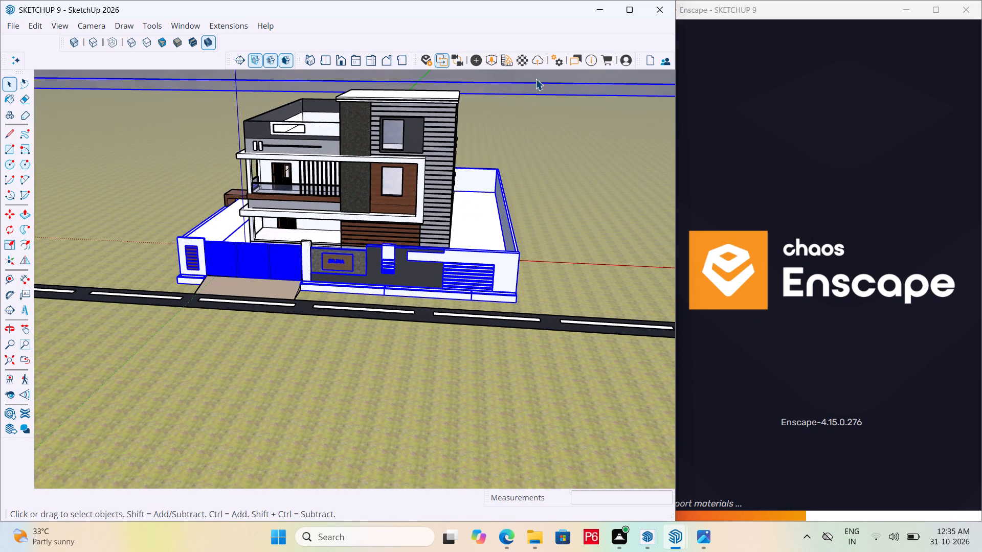
pyautogui.click(535, 79)
pyautogui.hotkey('ctrl', 's')
pyautogui.hotkey('ctrl', 's')
pyautogui.hotkey('ctrl', 's')
pyautogui.hotkey('ctrl', 's')
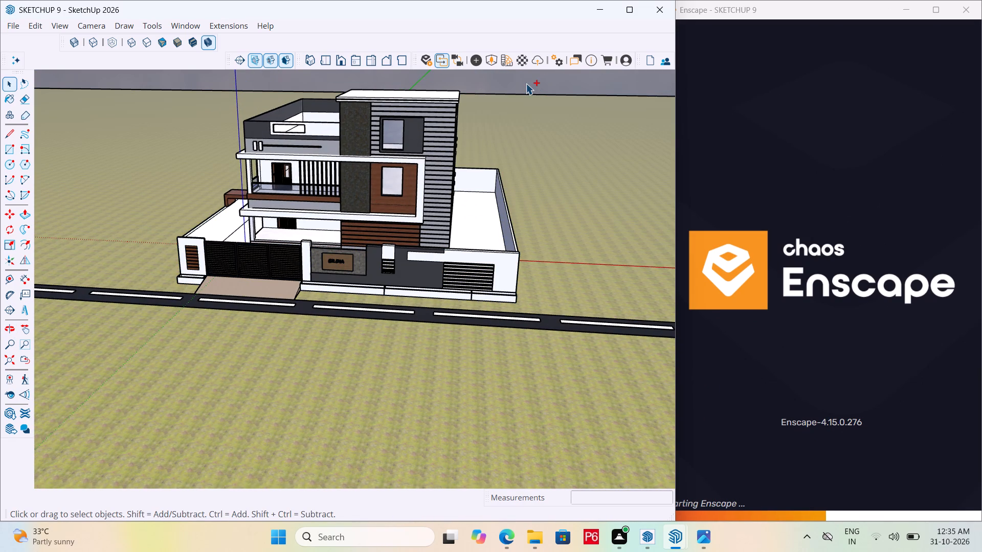
pyautogui.hotkey('ctrl', 's')
pyautogui.hotkey('ctrl', 's')
pyautogui.hotkey('ctrl', 's')
pyautogui.hotkey('ctrl', 's')
pyautogui.hotkey('ctrl', 's')
pyautogui.press('space')
pyautogui.press('space')
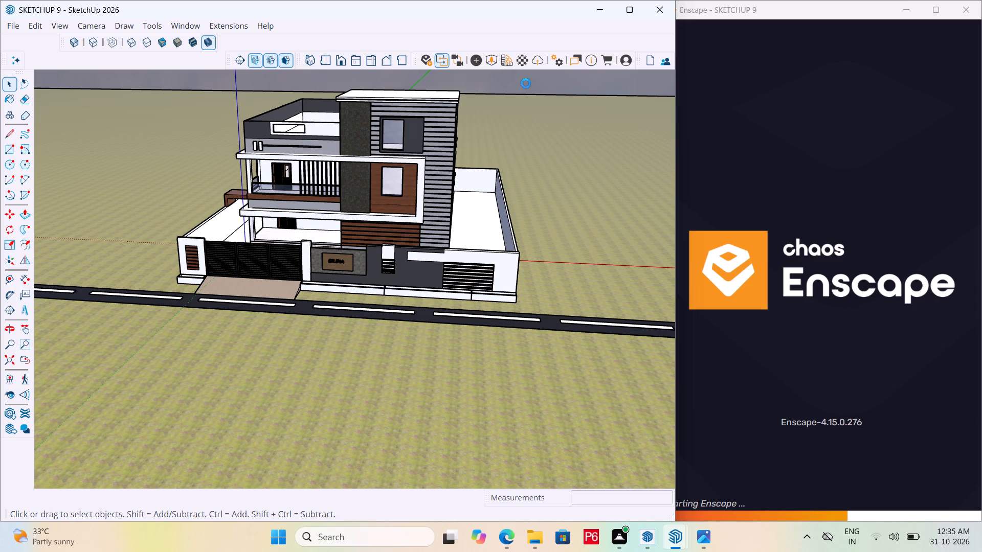
pyautogui.press('space')
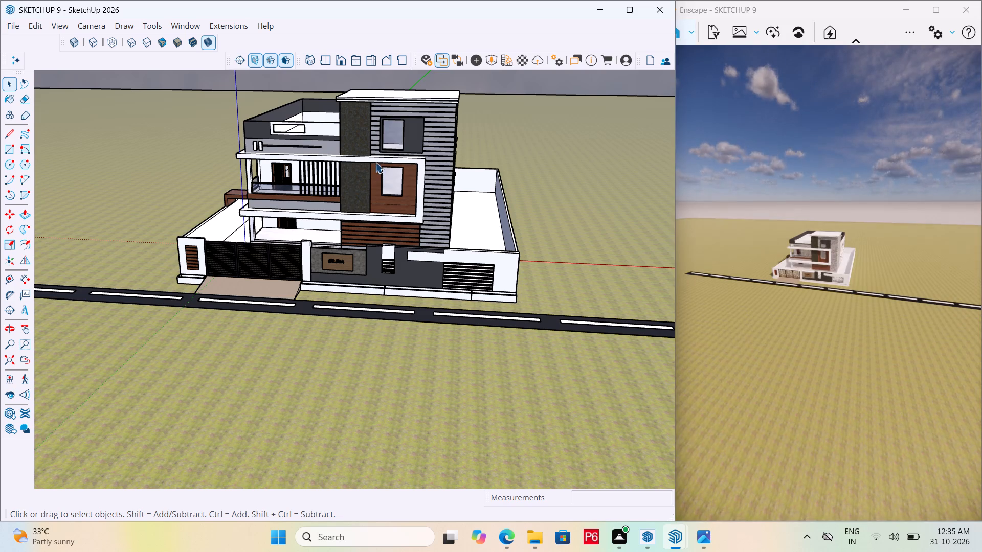
# Synchronize the SketchUp view with the Enscape render window.
pyautogui.scroll(-7, 376, 162)
pyautogui.moveTo(372, 166); pyautogui.dragTo(315, 202, button='middle')
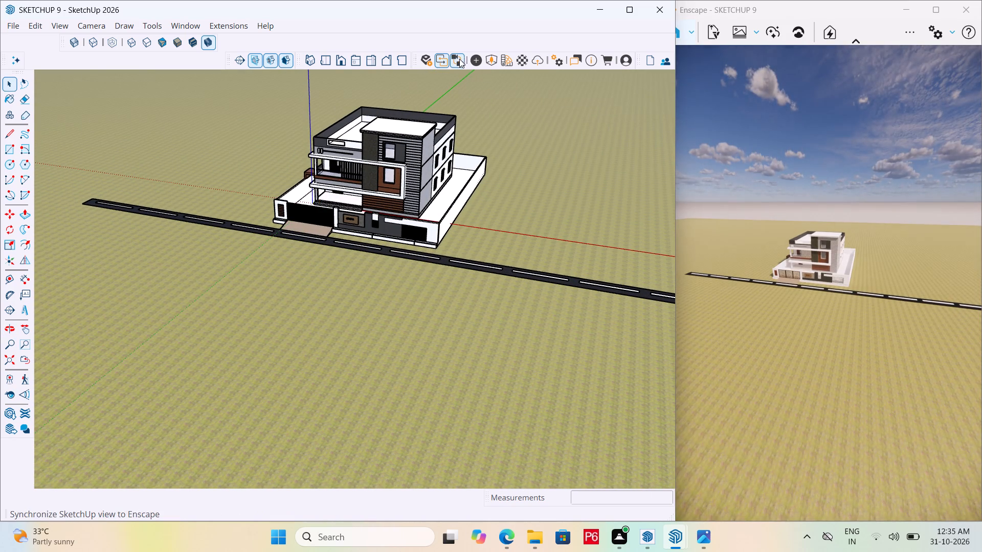
pyautogui.click(457, 60)
# Examine the house's front elevation, gate and compound wall from several angles and distances in the synchronized render.
pyautogui.moveTo(411, 169); pyautogui.dragTo(447, 146, button='middle')
pyautogui.scroll(5, 383, 125)
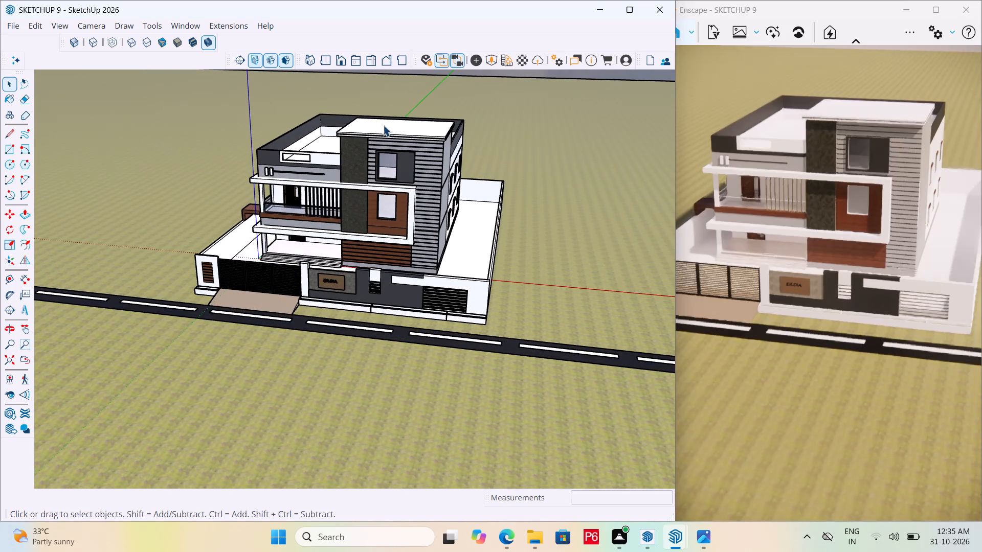
pyautogui.scroll(6, 402, 189)
pyautogui.scroll(-6, 359, 169)
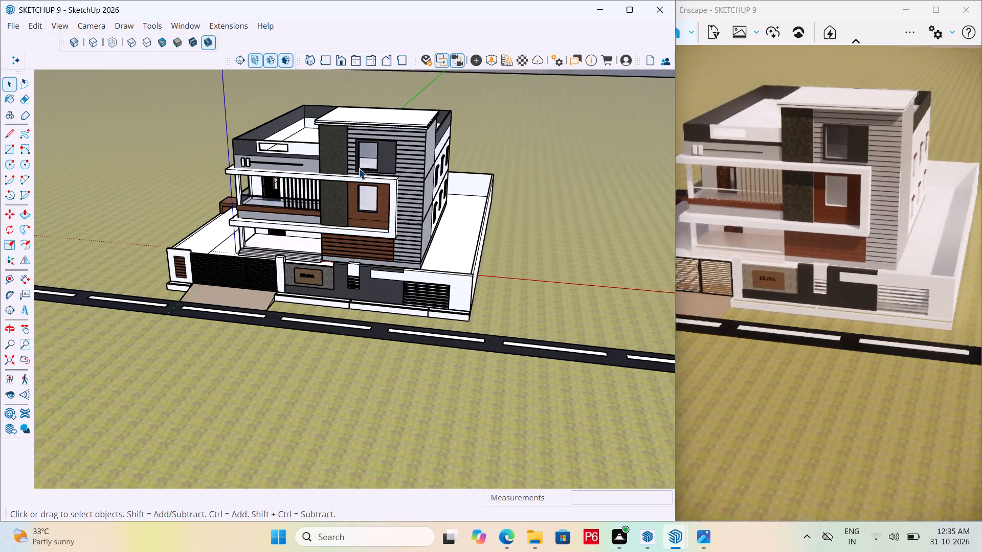
pyautogui.moveTo(338, 195); pyautogui.dragTo(333, 190, button='middle')
pyautogui.scroll(1, 338, 195)
pyautogui.moveTo(292, 210); pyautogui.dragTo(428, 190, button='middle')
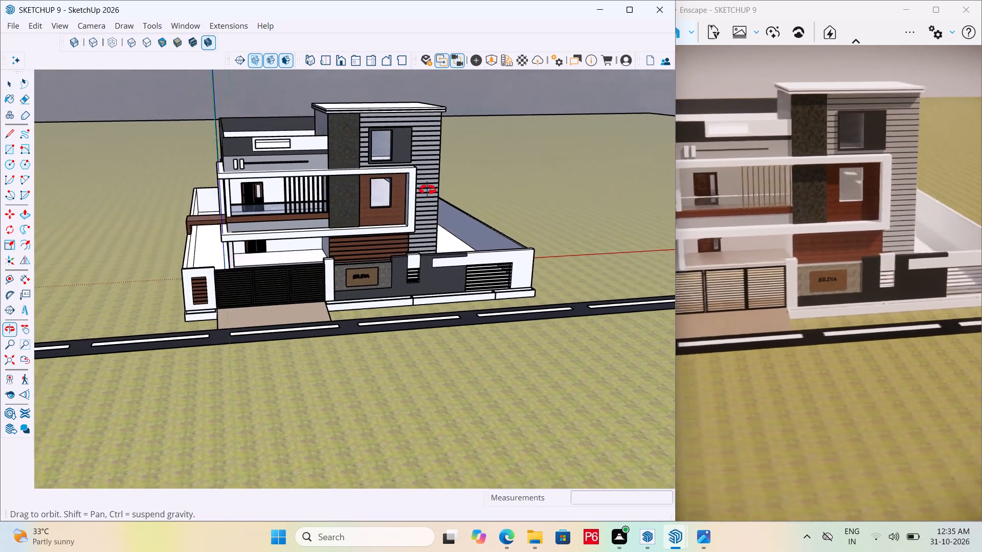
pyautogui.moveTo(428, 190); pyautogui.dragTo(475, 176, button='middle')
pyautogui.scroll(-7, 509, 166)
pyautogui.moveTo(463, 189); pyautogui.dragTo(420, 201, button='middle')
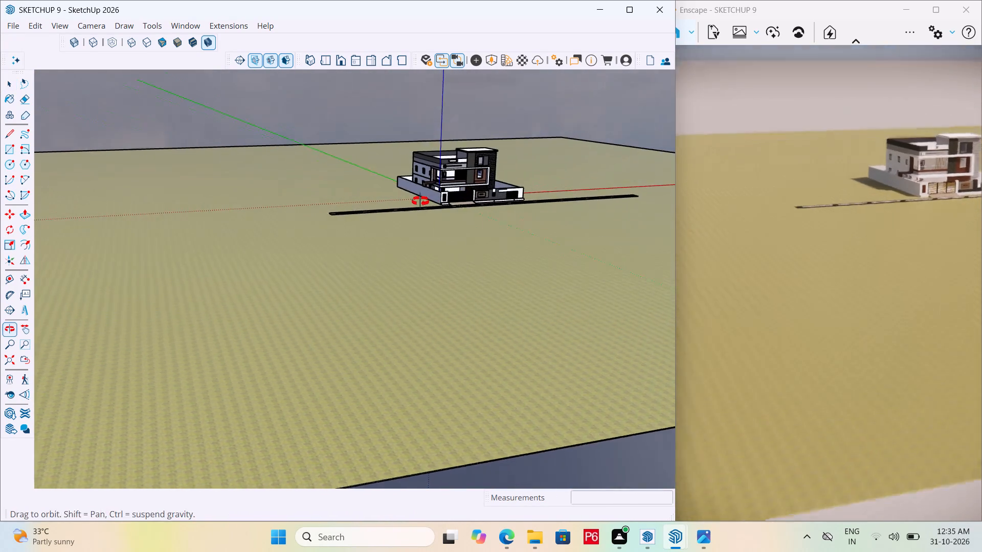
pyautogui.moveTo(420, 201); pyautogui.dragTo(411, 204, button='middle')
pyautogui.scroll(6, 485, 177)
pyautogui.scroll(4, 532, 140)
pyautogui.scroll(-2, 532, 140)
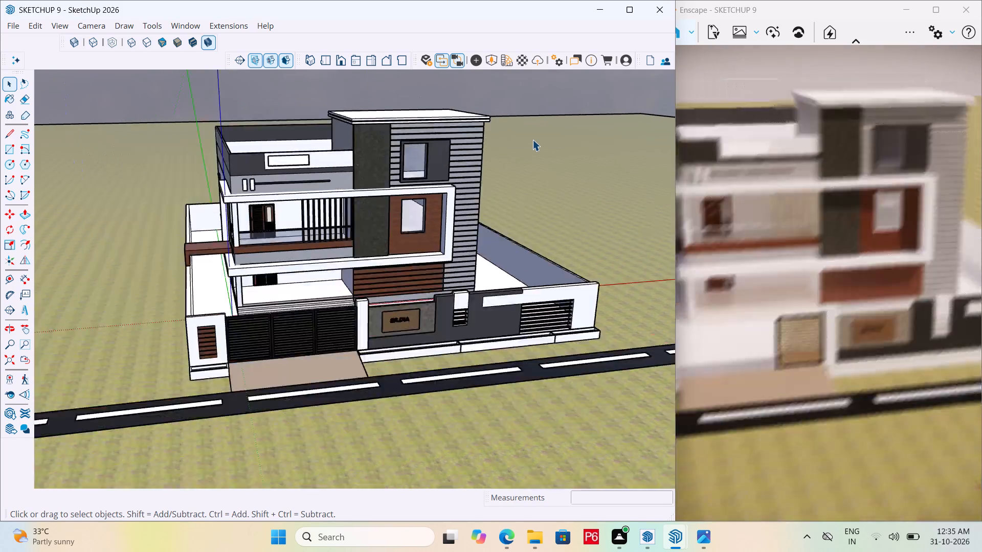
pyautogui.scroll(-3, 532, 140)
pyautogui.scroll(4, 520, 141)
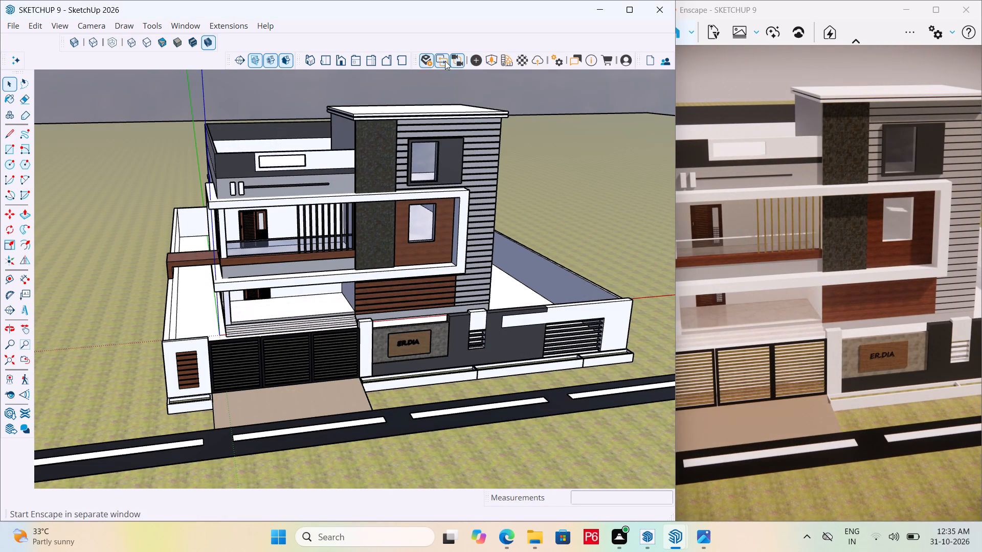
pyautogui.scroll(-6, 788, 57)
# Switch to the Enscape window and open its Video Editor.
pyautogui.click(684, 35)
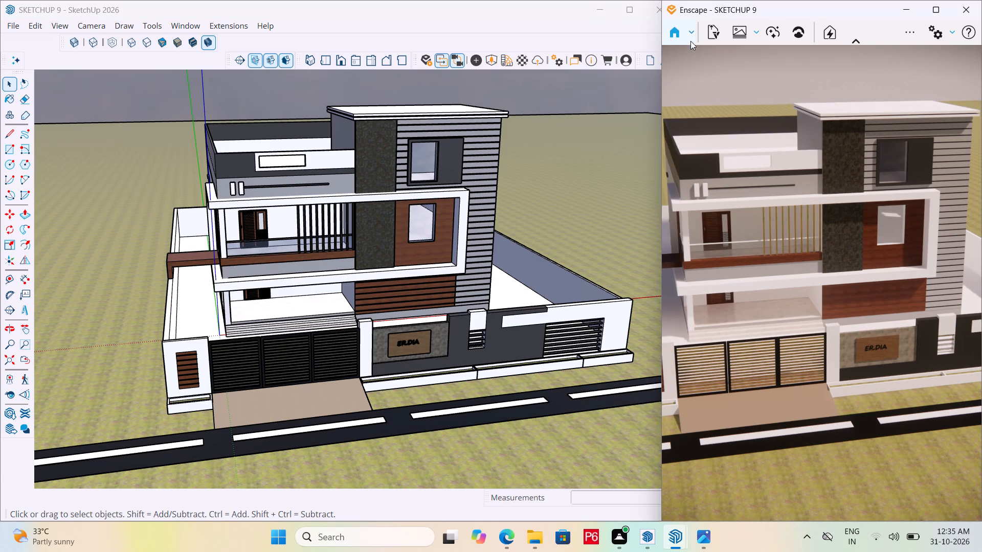
pyautogui.click(693, 40)
pyautogui.click(693, 39)
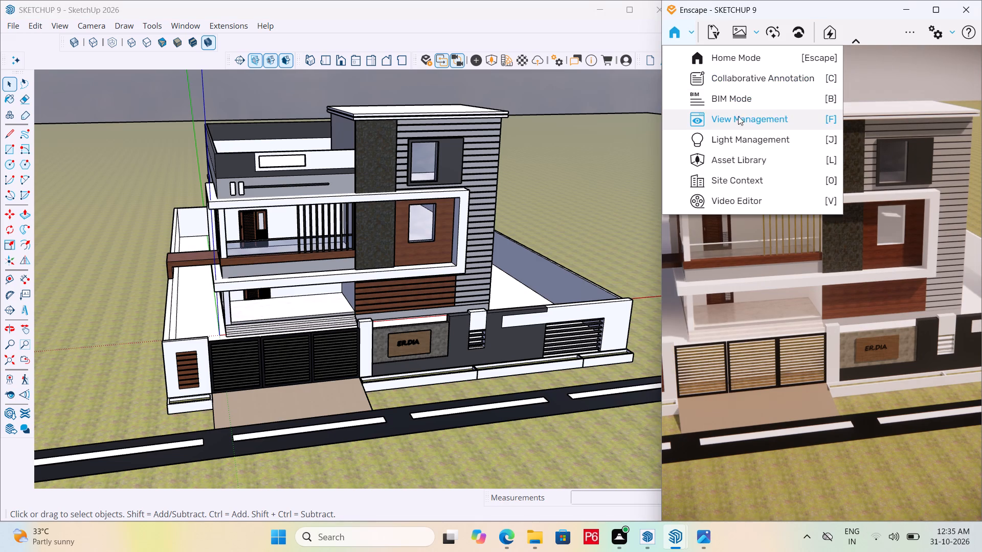
pyautogui.click(747, 201)
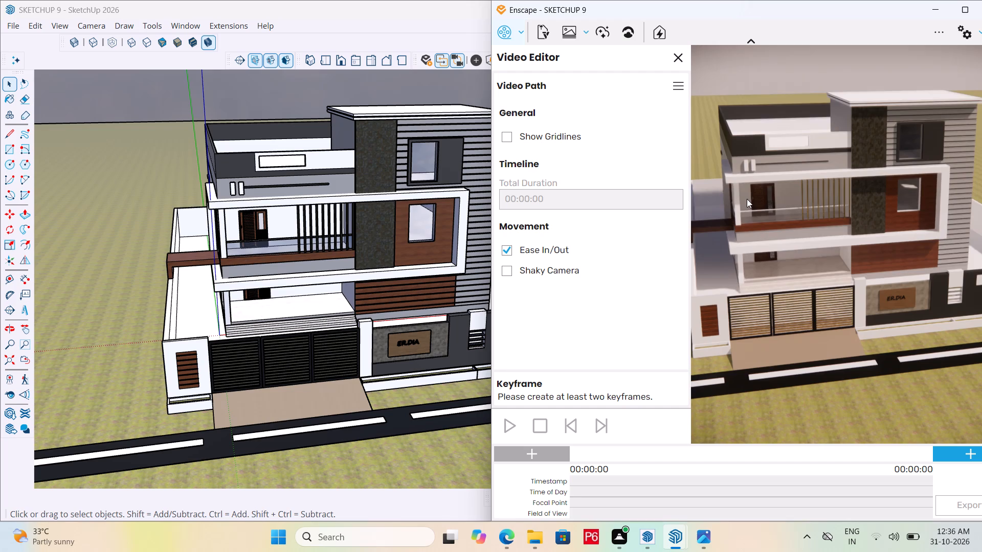
# Check how the whole house and the road fit in the Enscape preview from farther away.
pyautogui.scroll(-12, 731, 191)
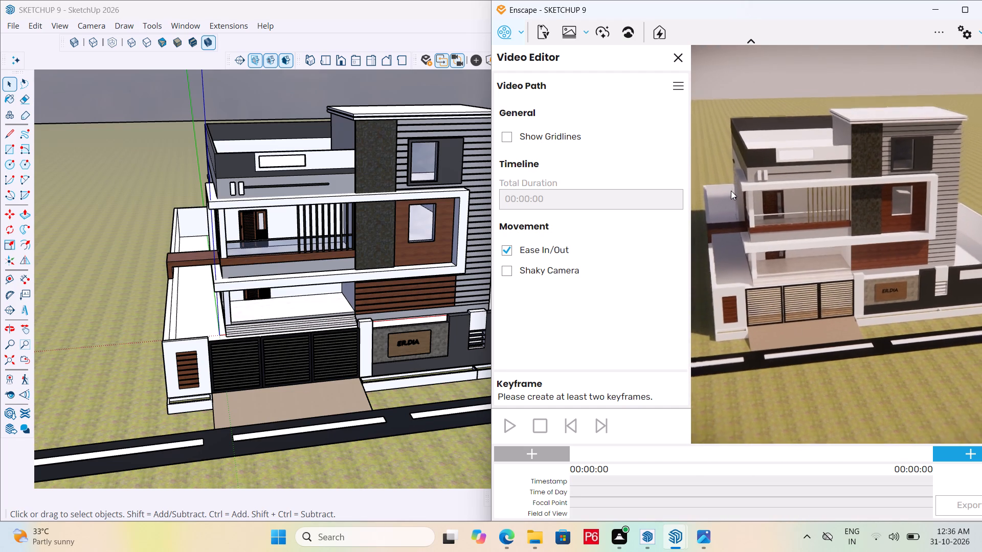
pyautogui.scroll(-17, 731, 191)
pyautogui.scroll(1, 730, 190)
pyautogui.scroll(-3, 731, 187)
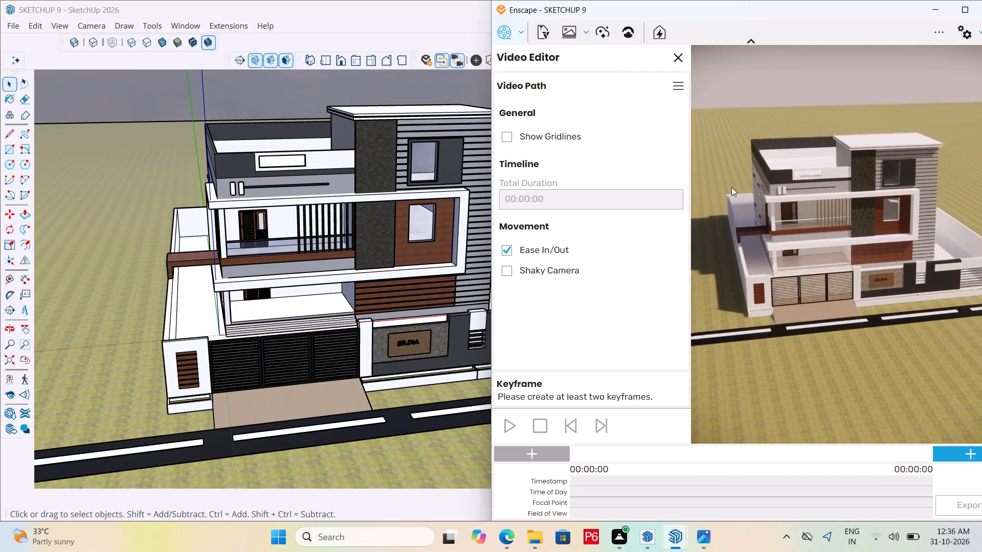
pyautogui.scroll(-4, 731, 187)
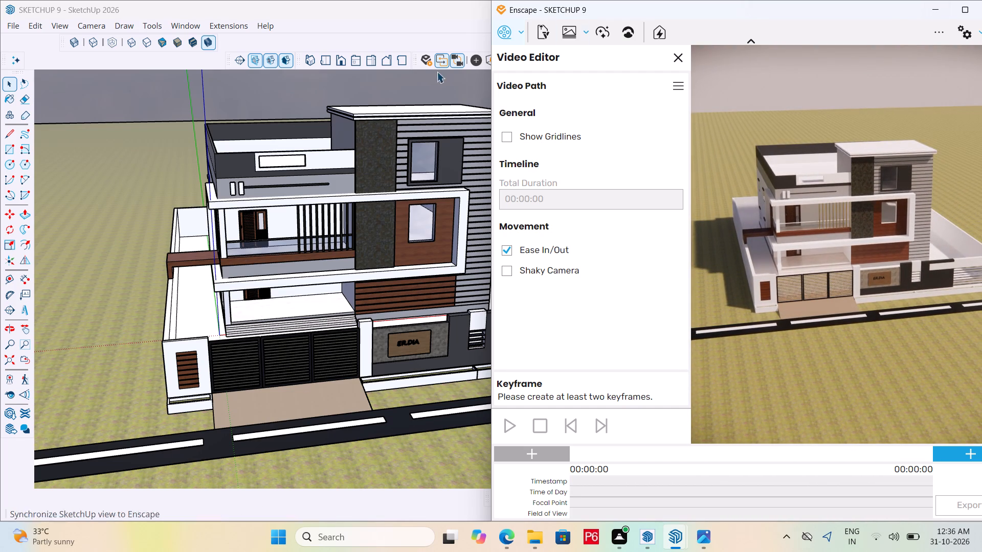
# Set the SketchUp camera to the standard Front view and frame the house elevation with its gate and the road.
pyautogui.scroll(-6, 315, 166)
pyautogui.moveTo(310, 181); pyautogui.dragTo(269, 153, button='middle')
pyautogui.scroll(5, 246, 149)
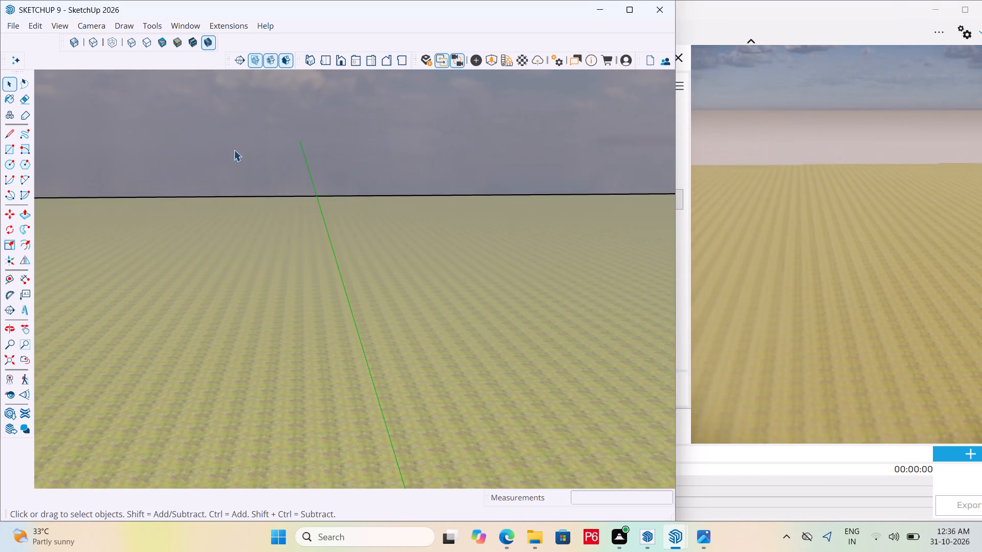
pyautogui.scroll(-6, 175, 146)
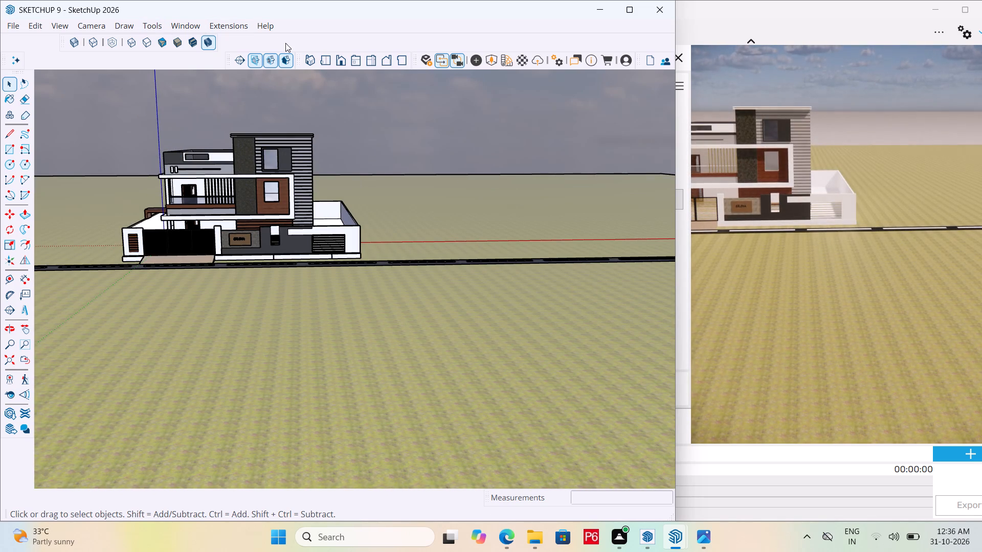
pyautogui.click(339, 59)
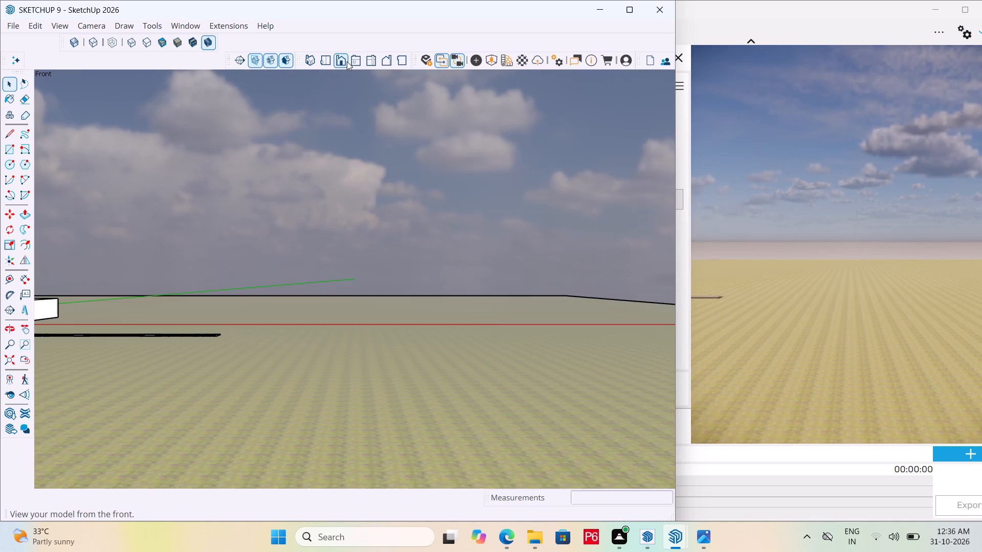
pyautogui.scroll(-6, 406, 195)
pyautogui.scroll(-5, 459, 235)
pyautogui.scroll(4, 153, 182)
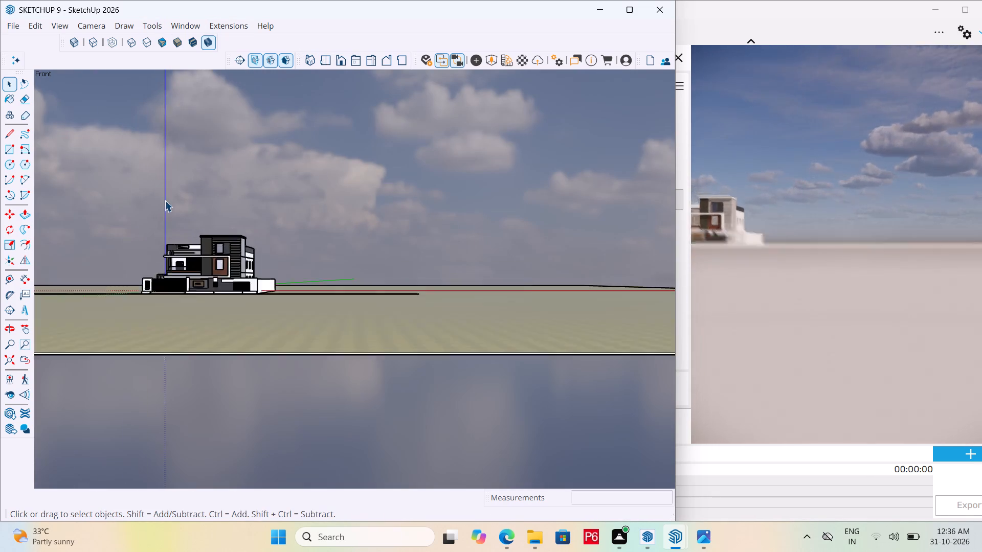
pyautogui.scroll(10, 165, 200)
pyautogui.scroll(-6, 153, 208)
pyautogui.scroll(2, 140, 249)
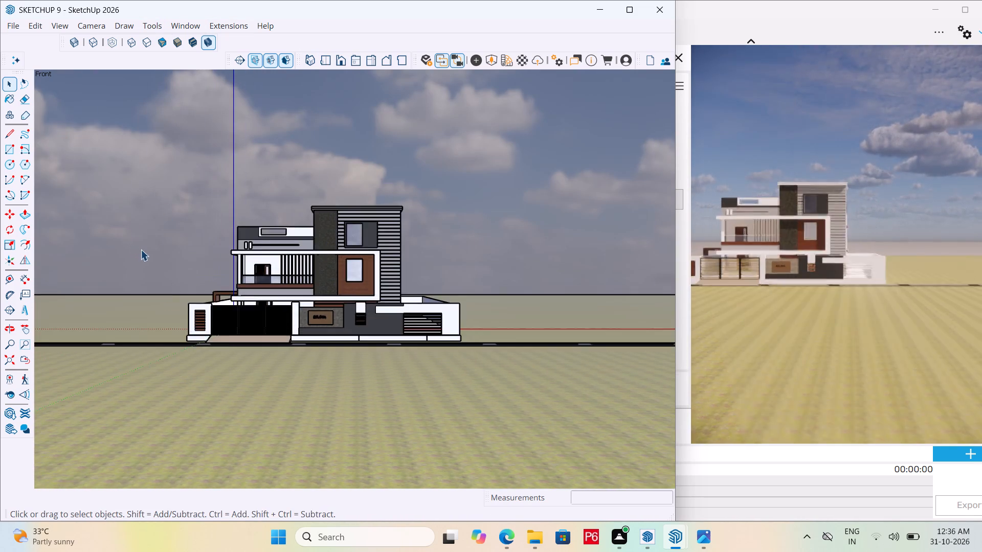
pyautogui.scroll(1, 141, 249)
pyautogui.scroll(-4, 304, 246)
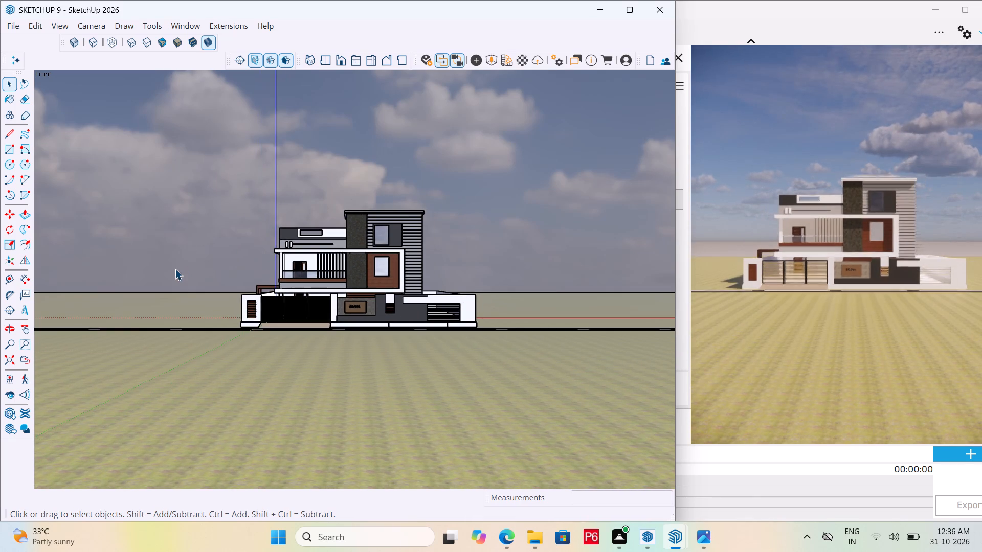
pyautogui.scroll(1, 164, 269)
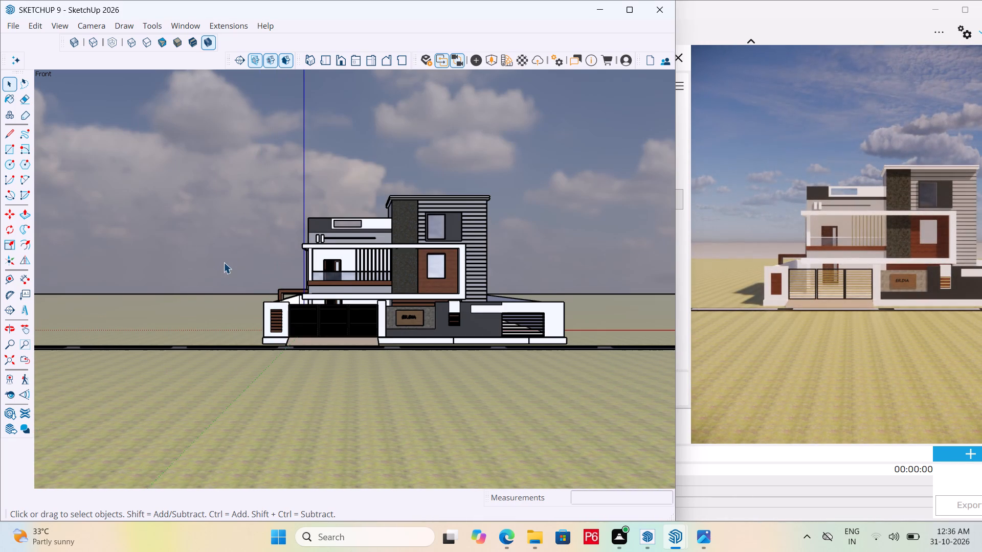
pyautogui.scroll(5, 409, 265)
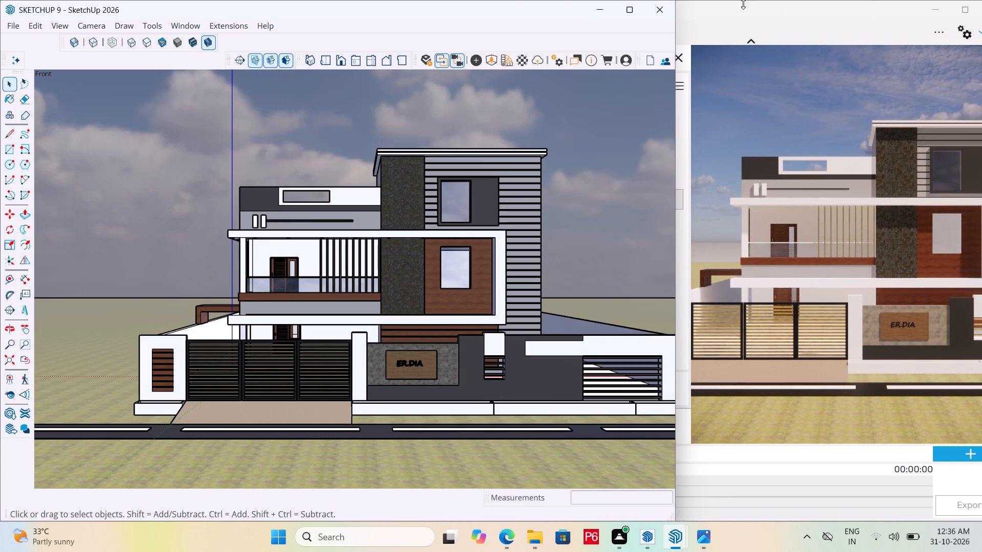
pyautogui.click(738, 7)
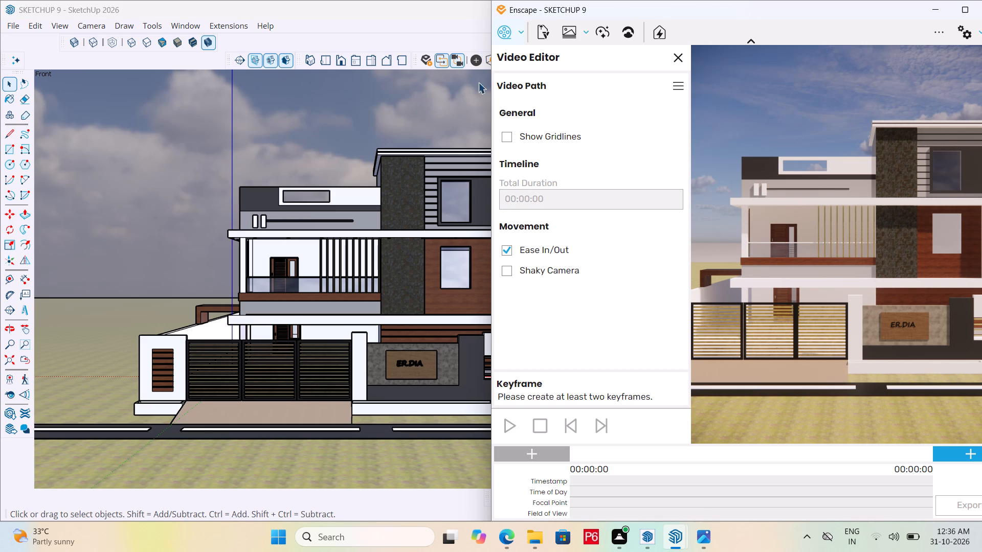
pyautogui.scroll(-1, 287, 173)
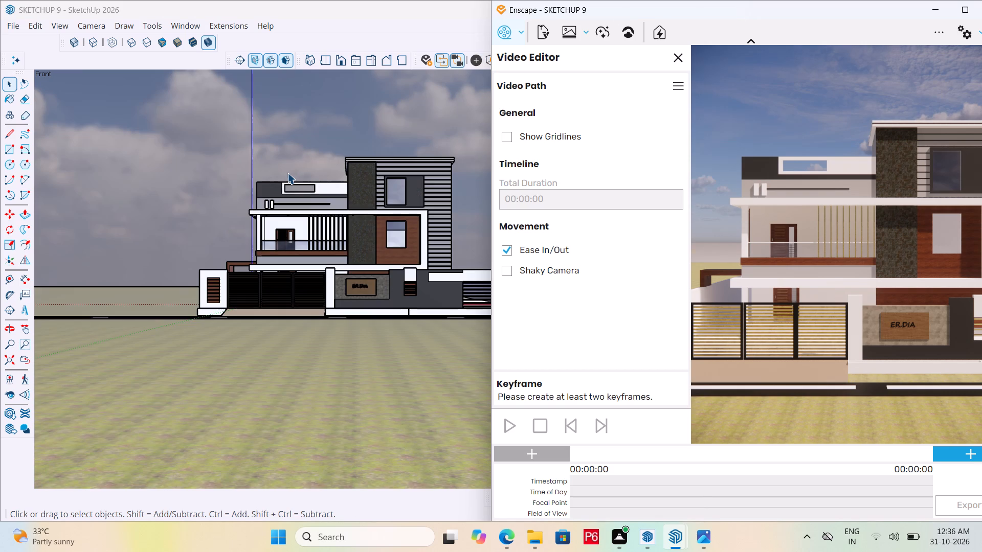
pyautogui.scroll(1, 287, 173)
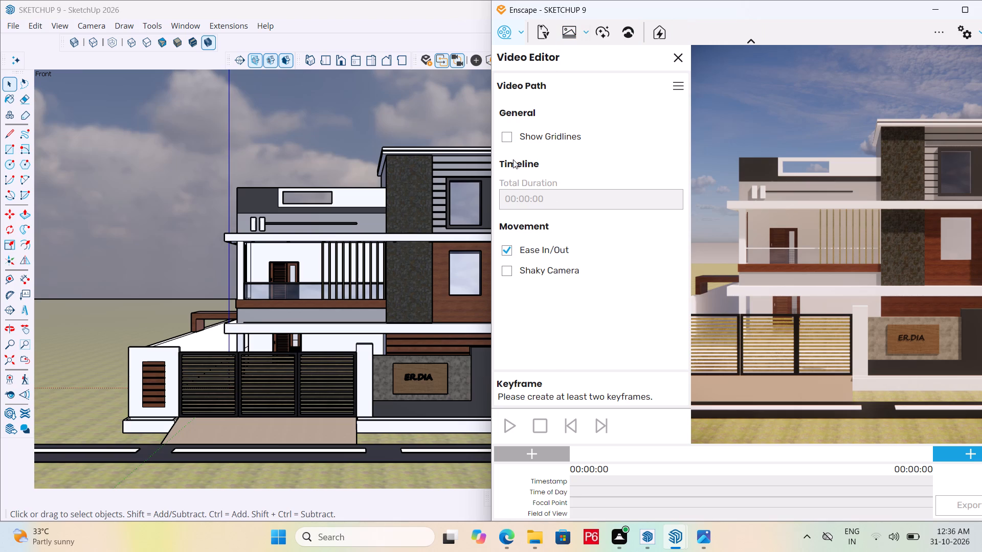
# Show gridlines in the Video Editor preview and reframe the house front from slightly farther away.
pyautogui.click(507, 134)
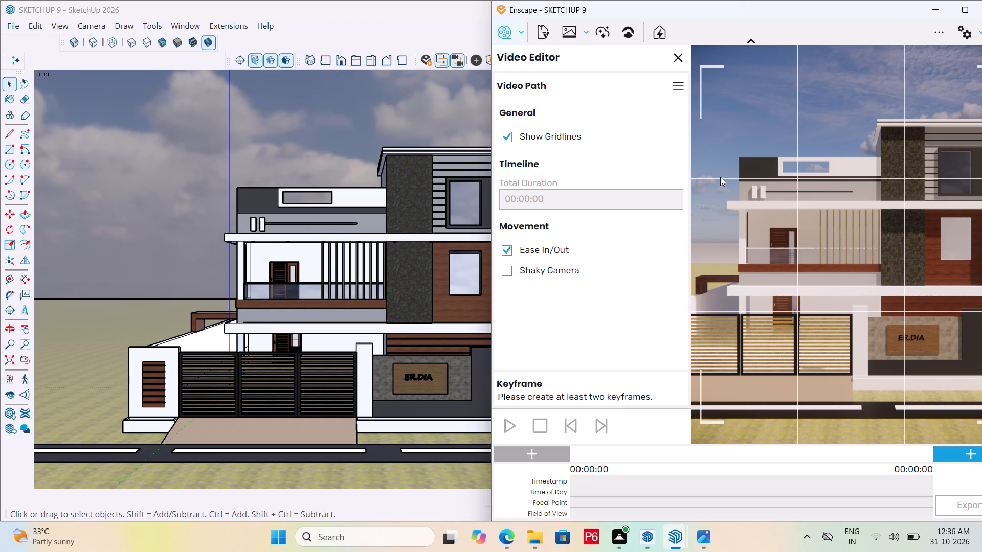
pyautogui.scroll(-16, 712, 183)
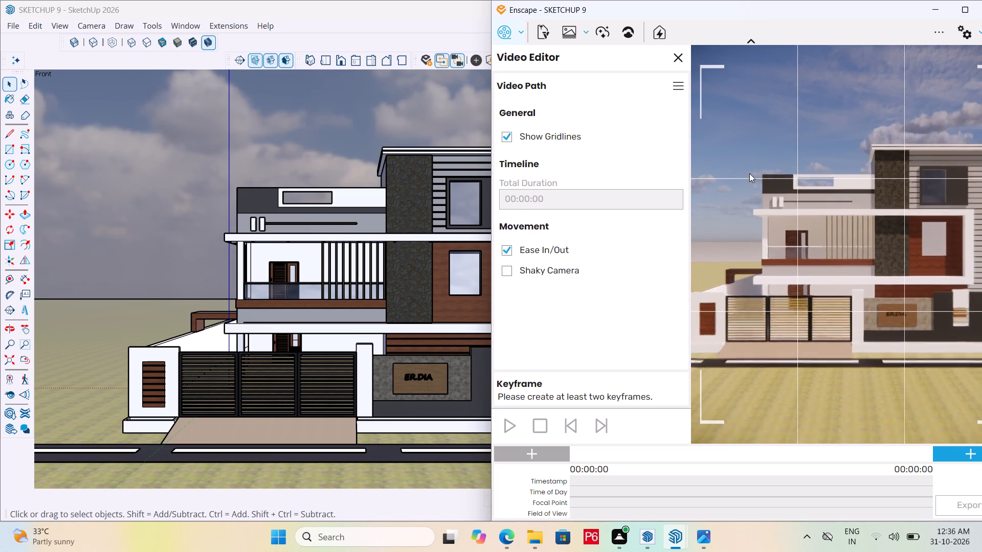
pyautogui.scroll(-8, 749, 173)
pyautogui.scroll(6, 762, 177)
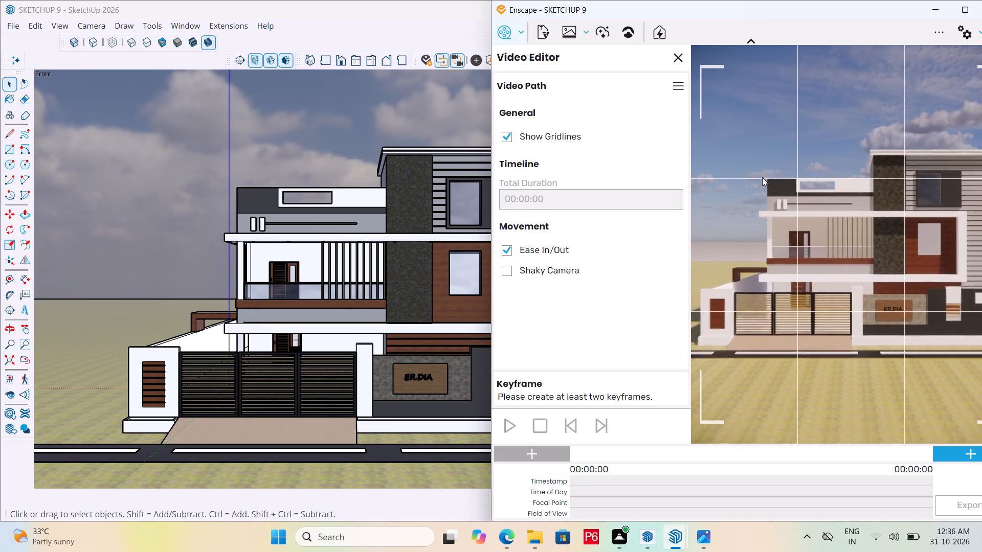
pyautogui.scroll(5, 758, 180)
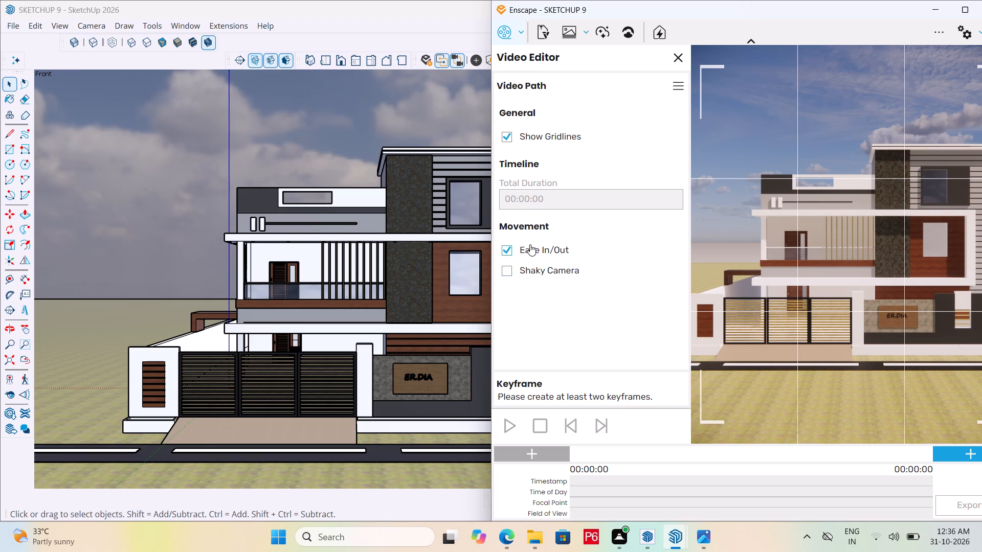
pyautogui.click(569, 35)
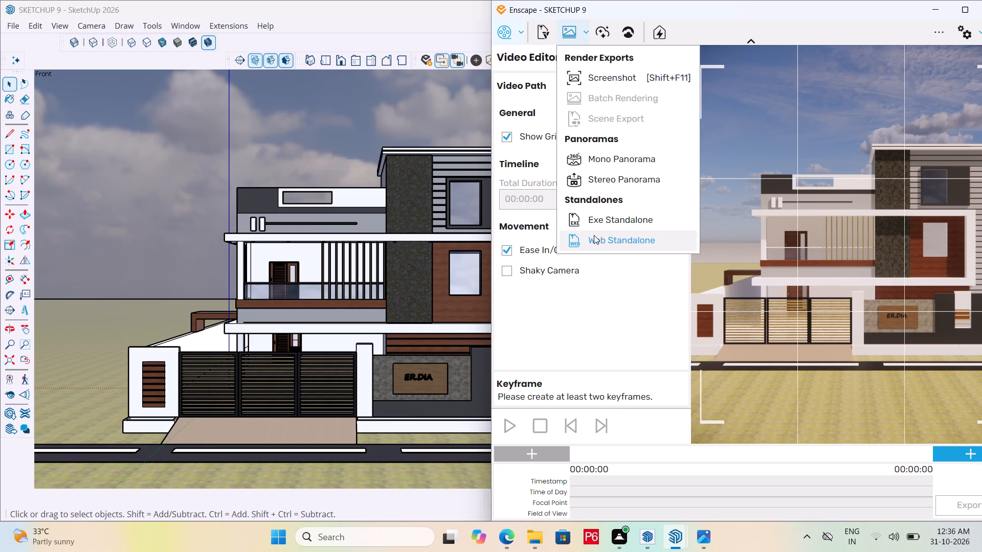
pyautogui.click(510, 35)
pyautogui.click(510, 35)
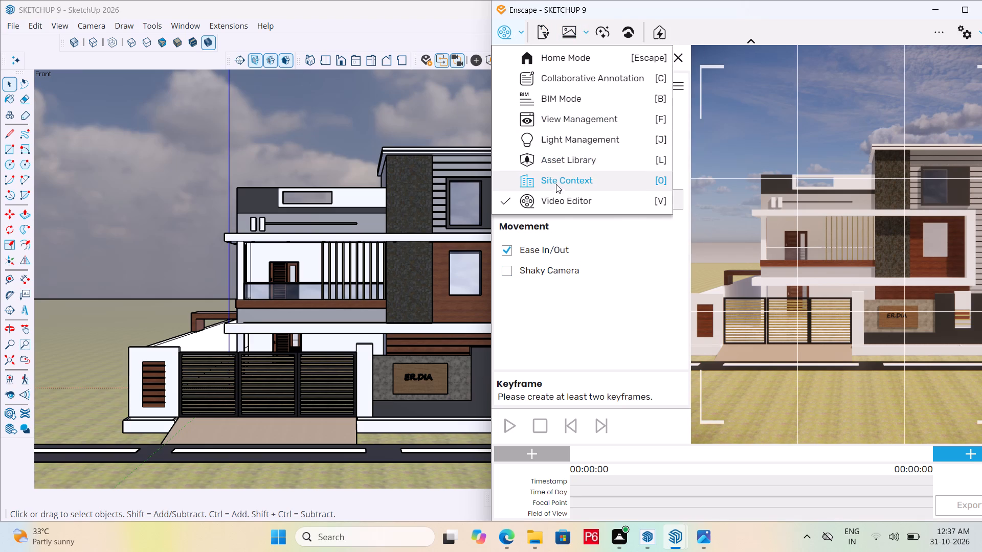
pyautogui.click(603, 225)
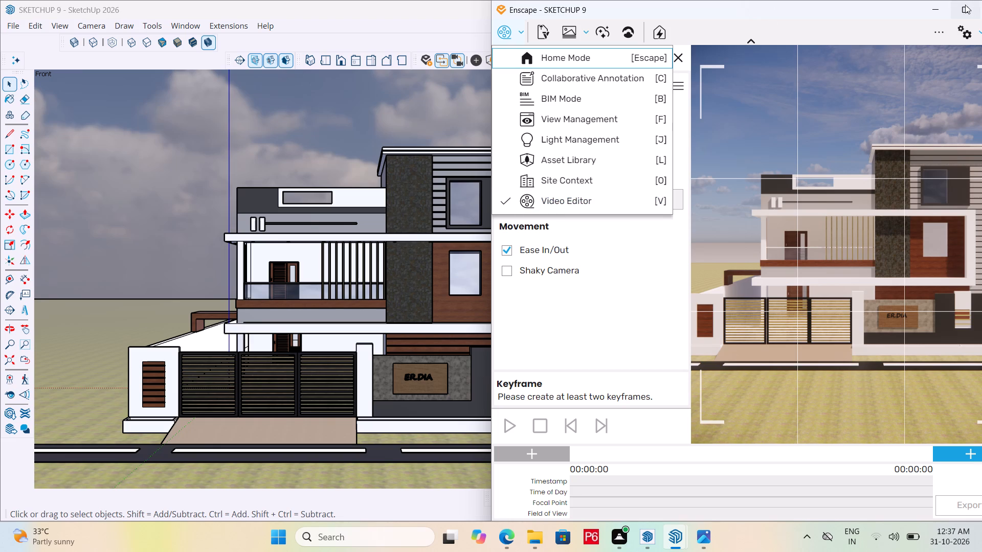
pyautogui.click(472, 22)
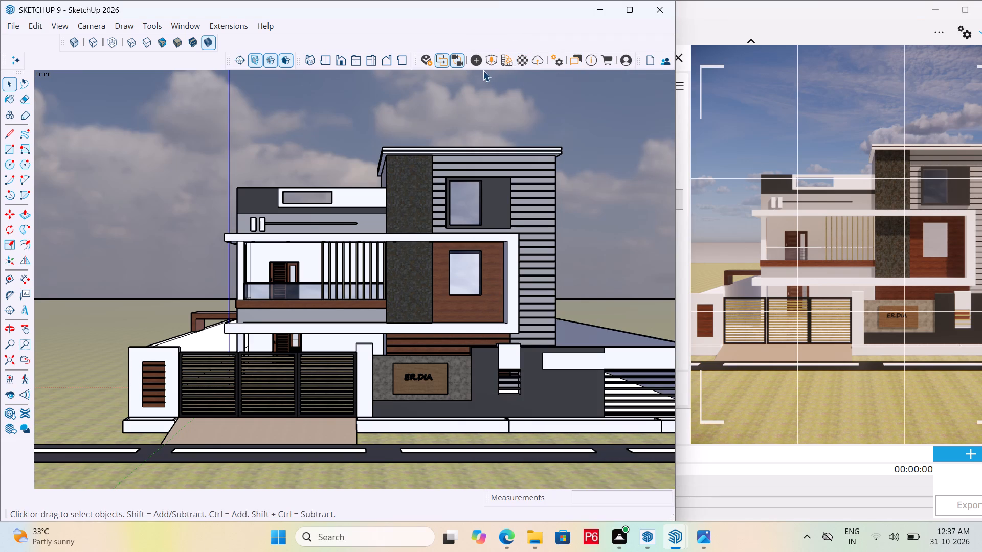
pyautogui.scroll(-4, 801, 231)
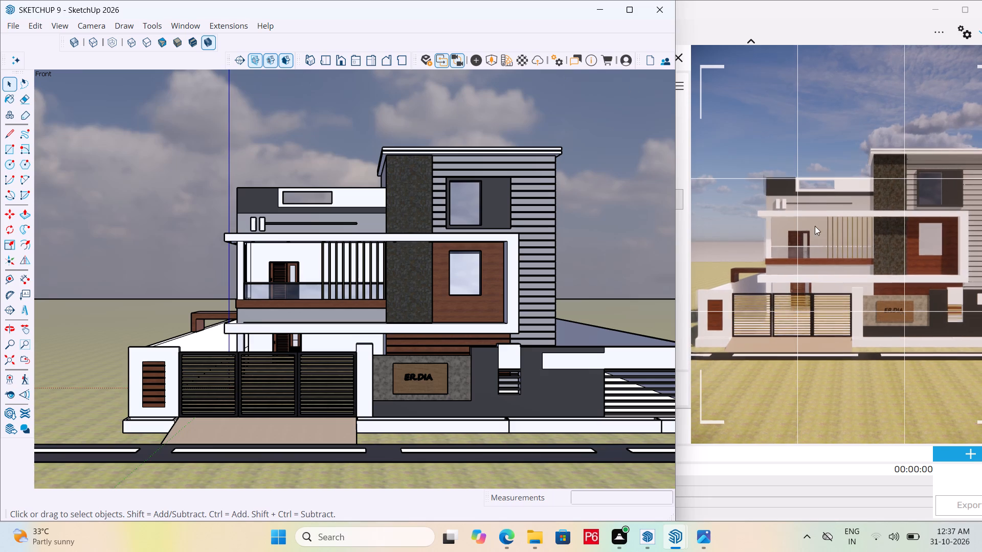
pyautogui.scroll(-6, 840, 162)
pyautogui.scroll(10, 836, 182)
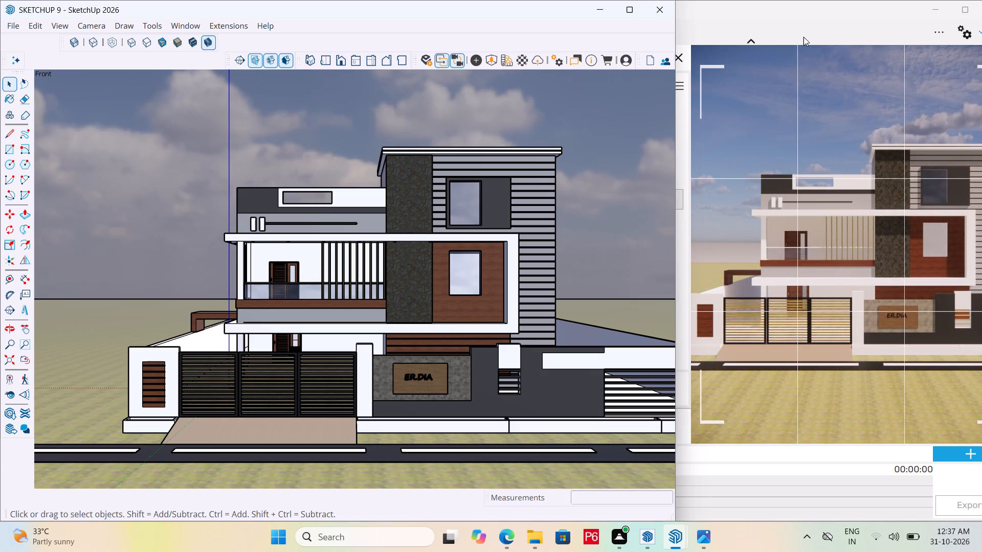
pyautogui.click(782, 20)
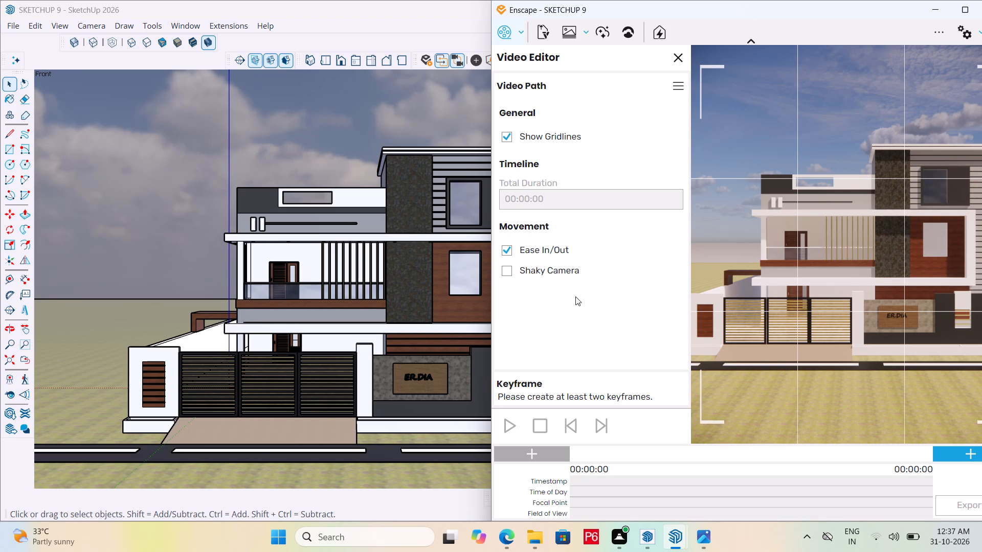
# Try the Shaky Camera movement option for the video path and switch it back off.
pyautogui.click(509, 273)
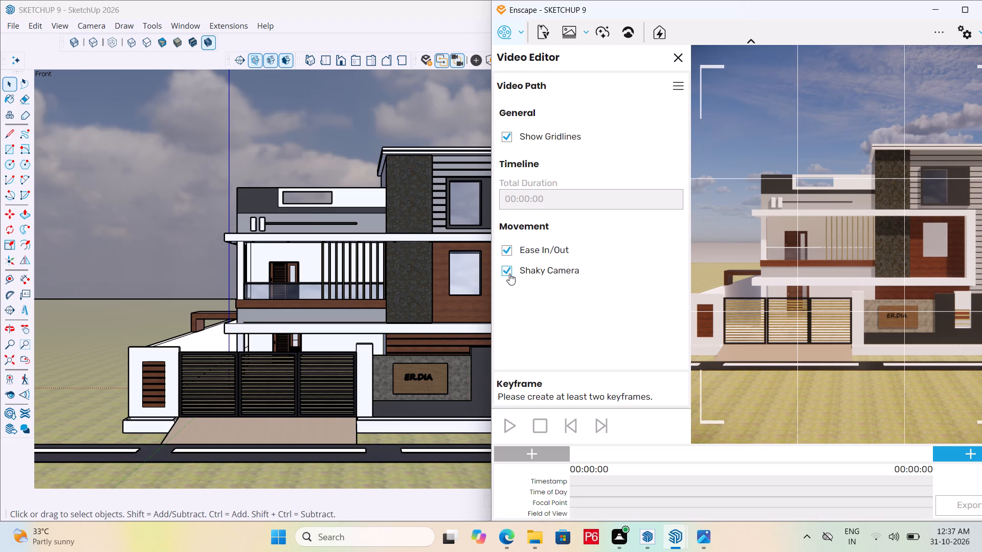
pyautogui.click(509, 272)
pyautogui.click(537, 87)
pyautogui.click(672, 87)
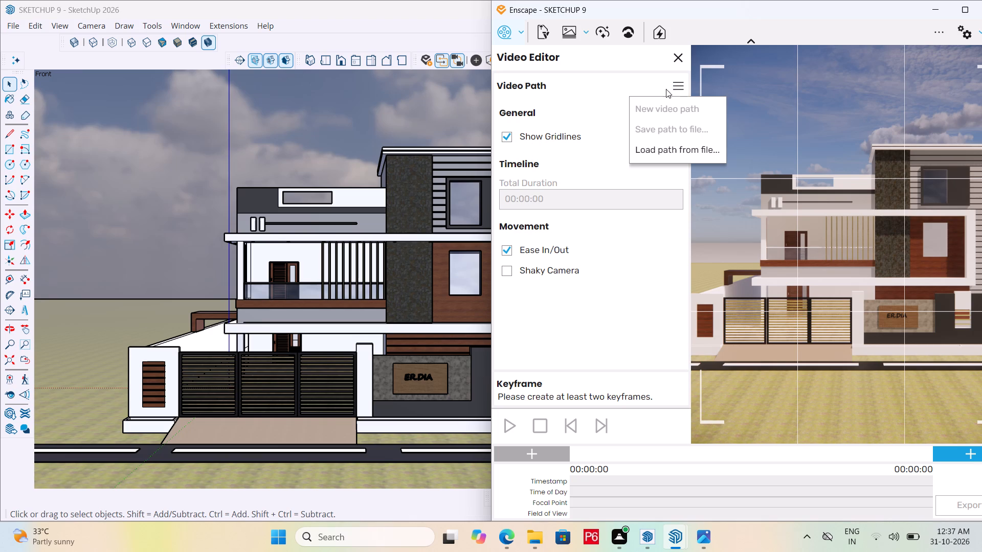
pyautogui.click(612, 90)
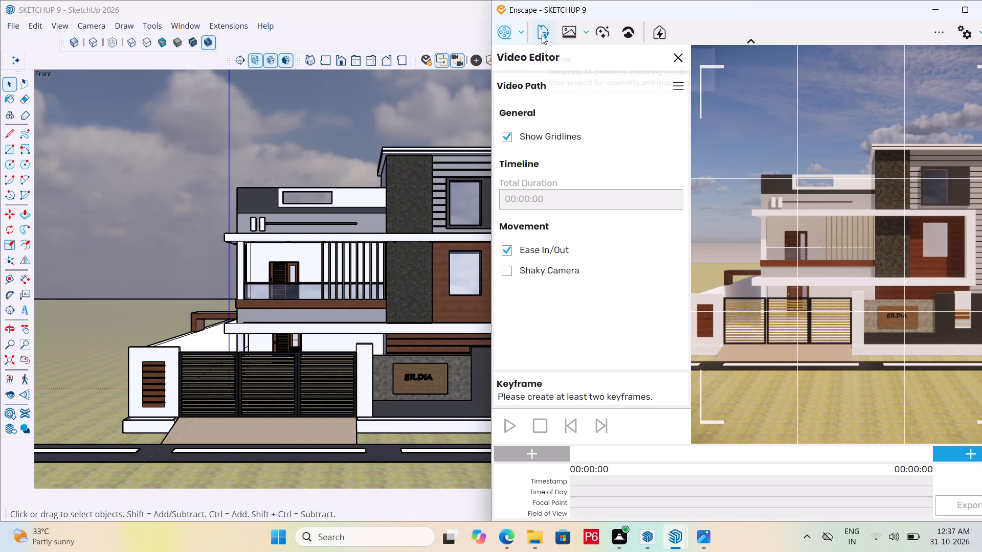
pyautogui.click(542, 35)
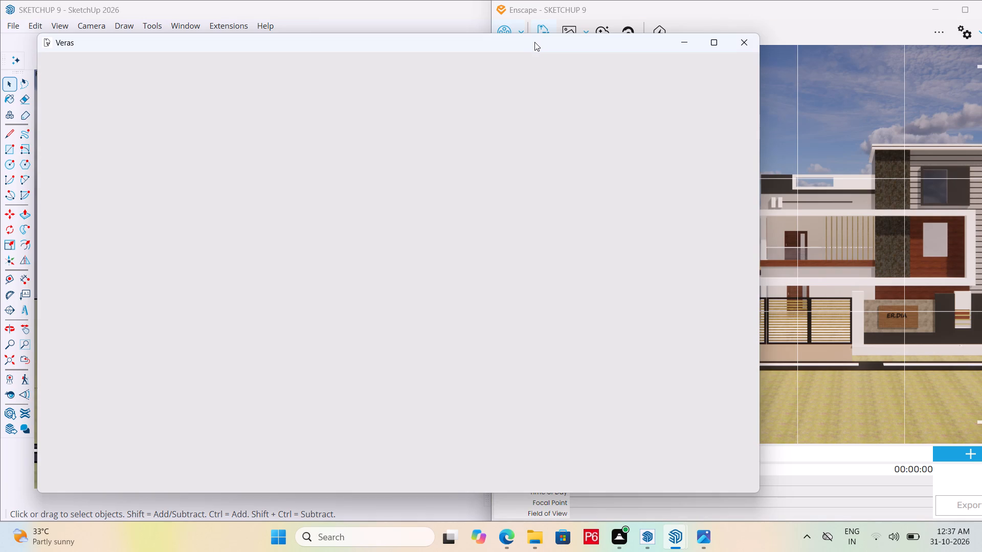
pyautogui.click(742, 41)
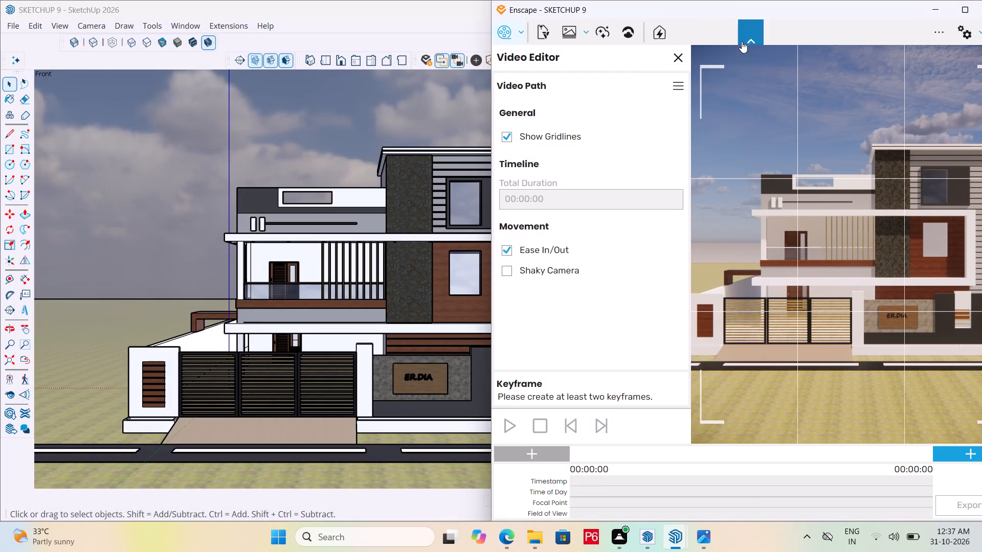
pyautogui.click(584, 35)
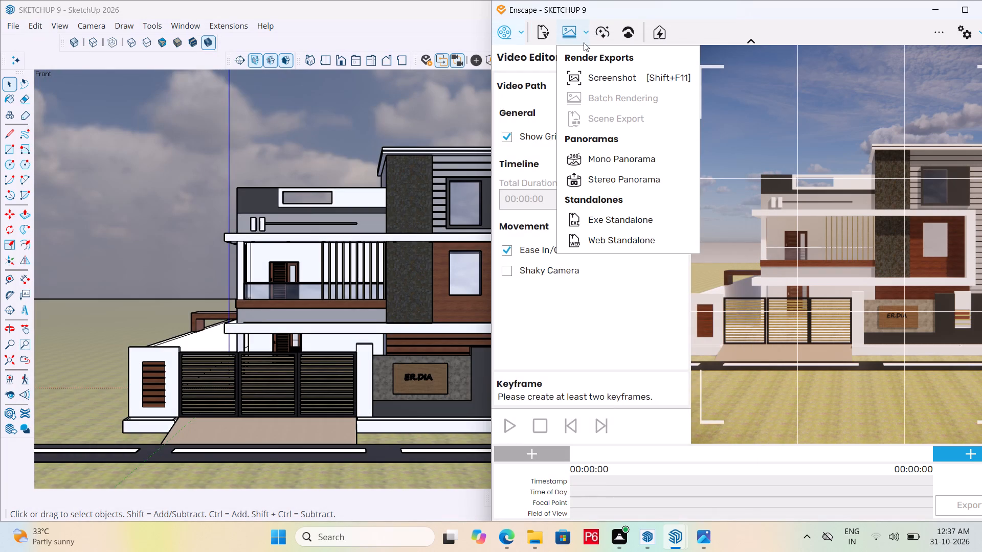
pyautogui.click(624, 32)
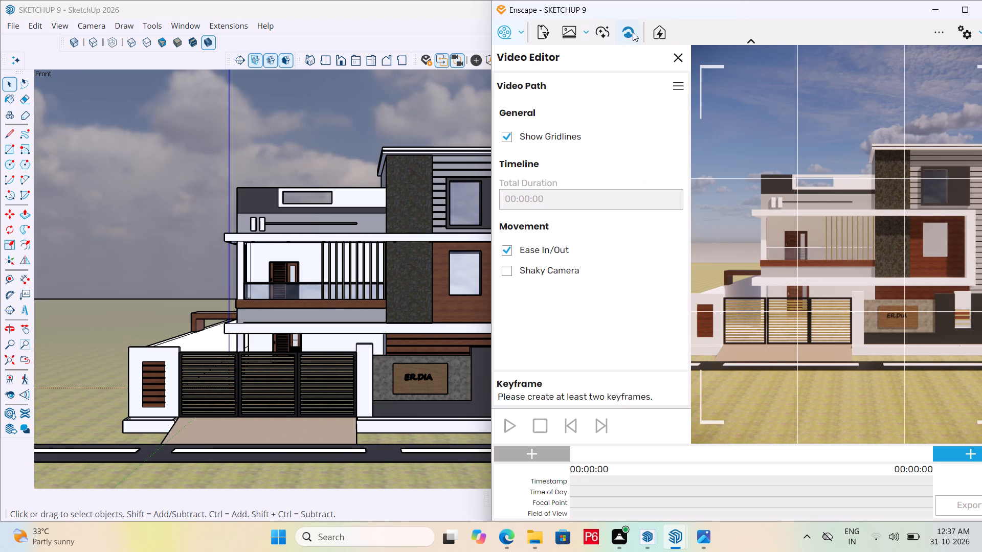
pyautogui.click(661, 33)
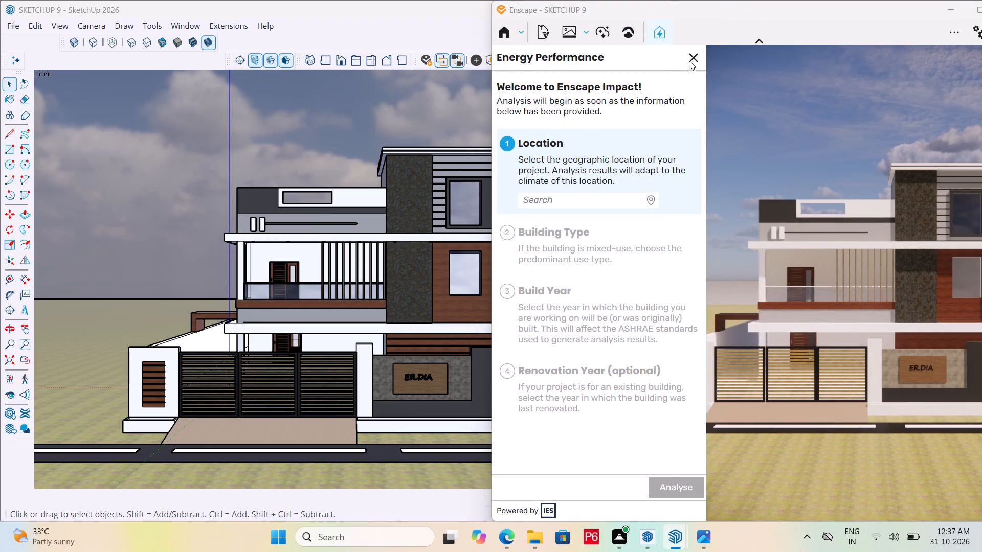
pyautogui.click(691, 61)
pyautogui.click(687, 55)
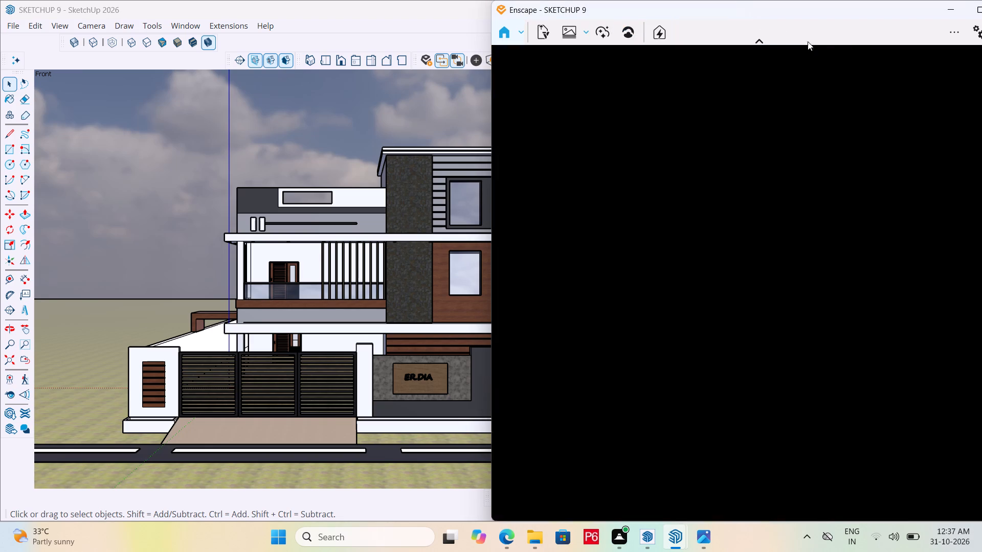
# Examine the style, camera and rendering quality options in Enscape's Visual Settings.
pyautogui.click(976, 33)
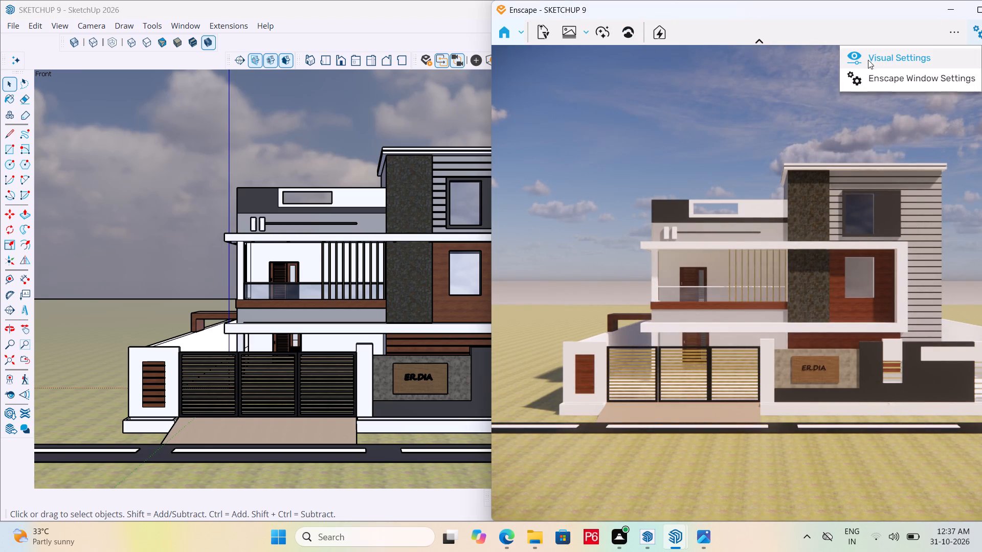
pyautogui.click(898, 58)
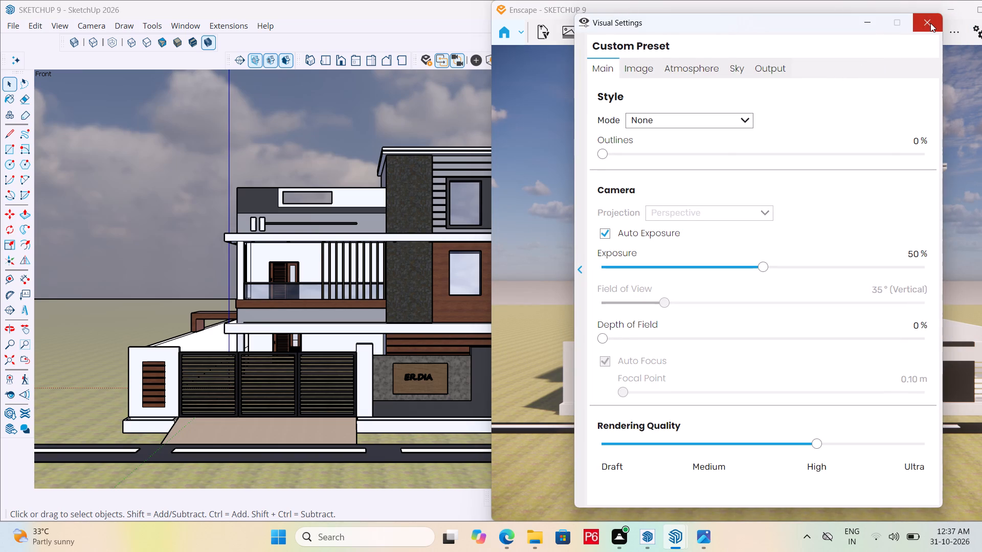
pyautogui.click(927, 25)
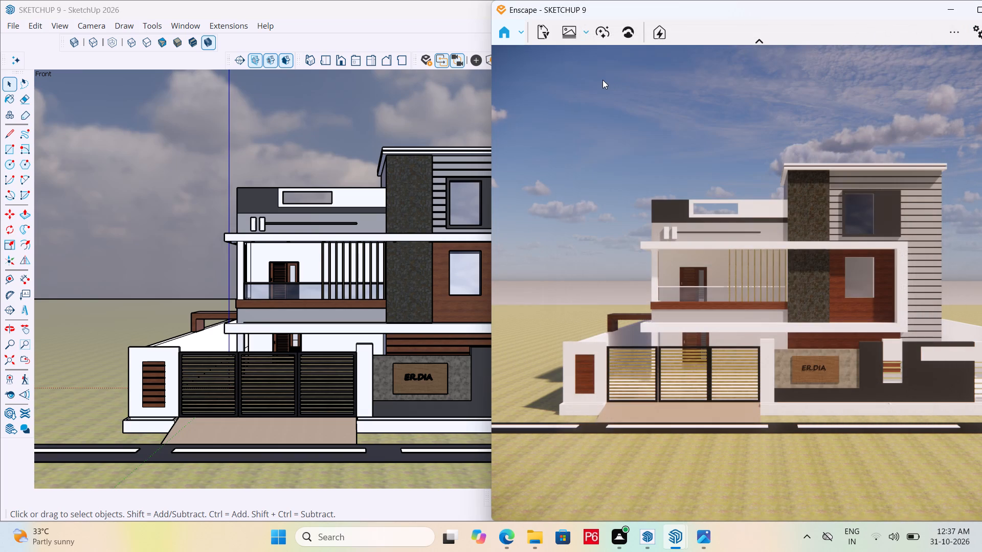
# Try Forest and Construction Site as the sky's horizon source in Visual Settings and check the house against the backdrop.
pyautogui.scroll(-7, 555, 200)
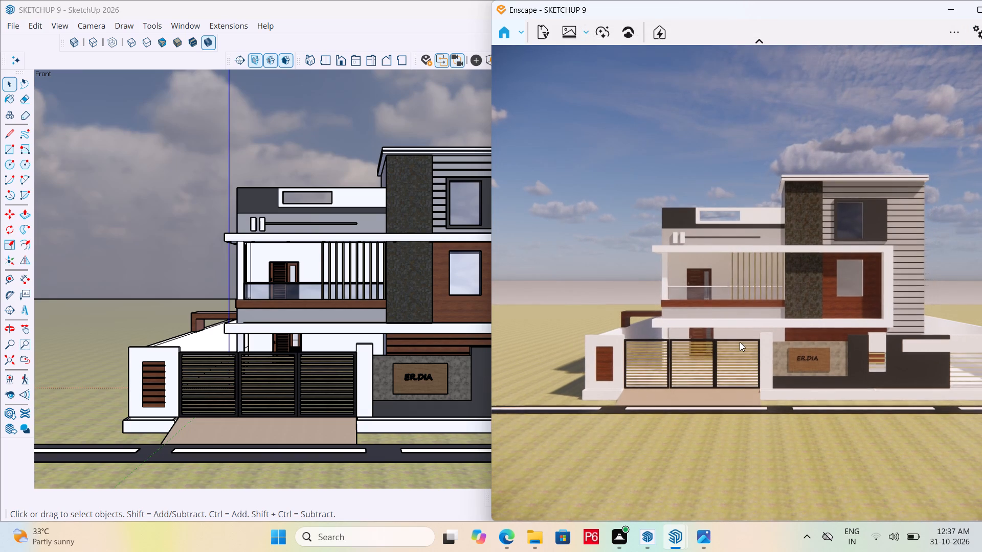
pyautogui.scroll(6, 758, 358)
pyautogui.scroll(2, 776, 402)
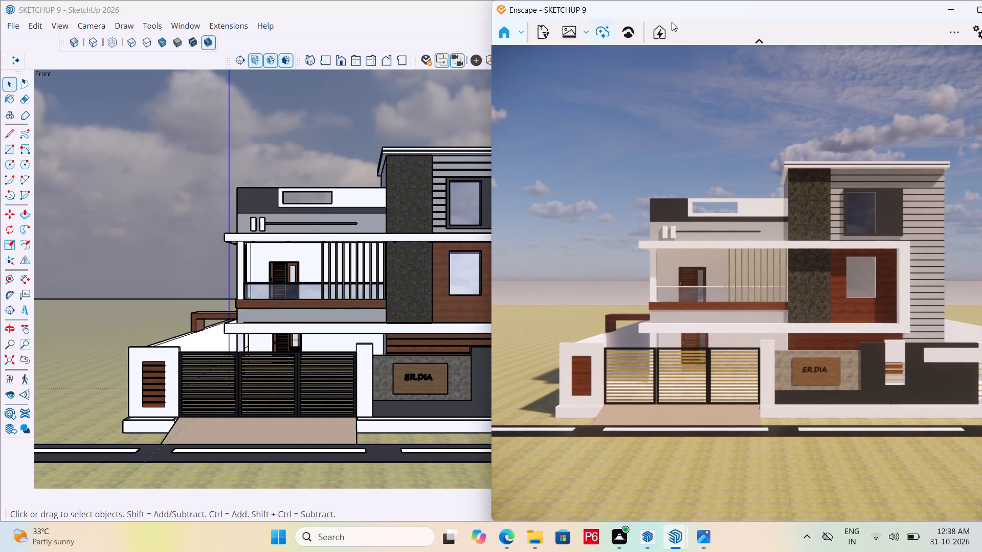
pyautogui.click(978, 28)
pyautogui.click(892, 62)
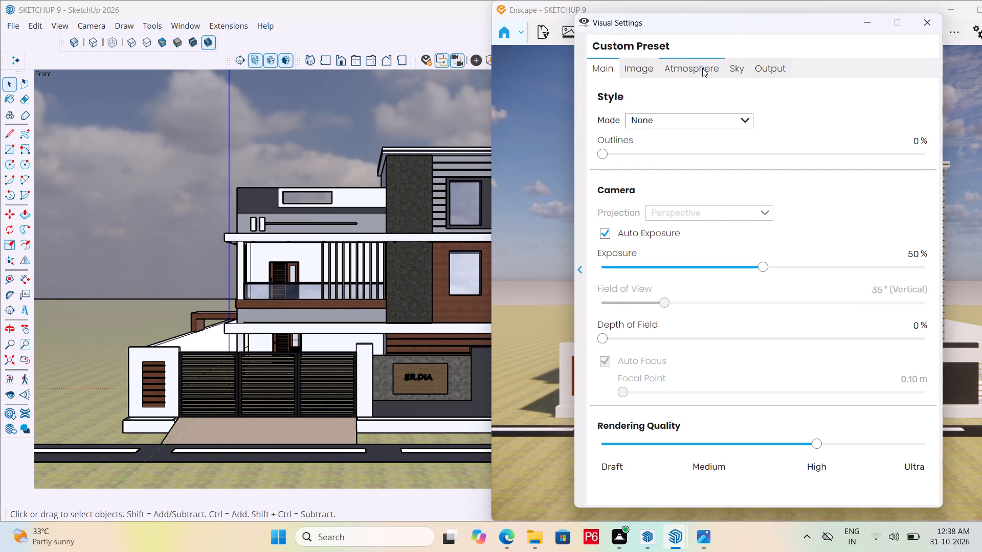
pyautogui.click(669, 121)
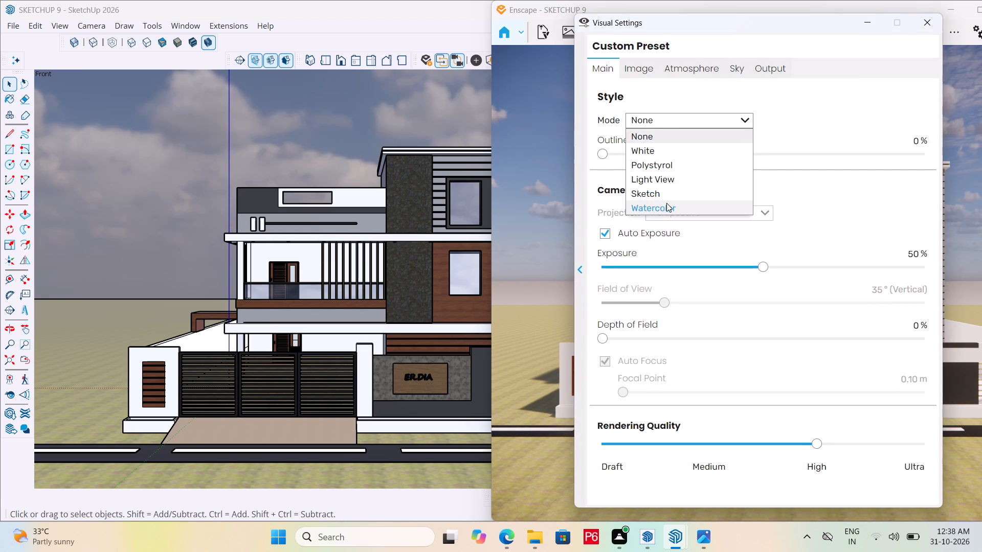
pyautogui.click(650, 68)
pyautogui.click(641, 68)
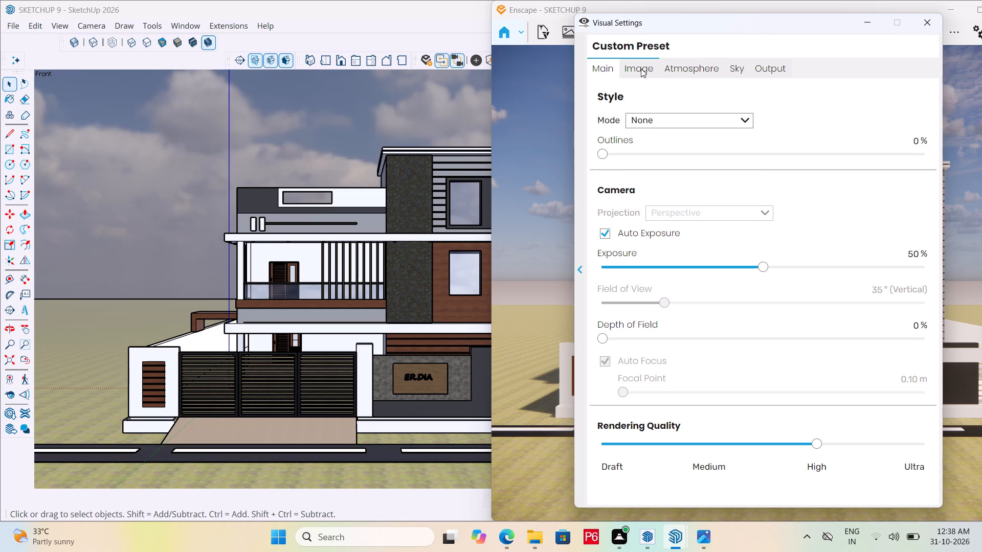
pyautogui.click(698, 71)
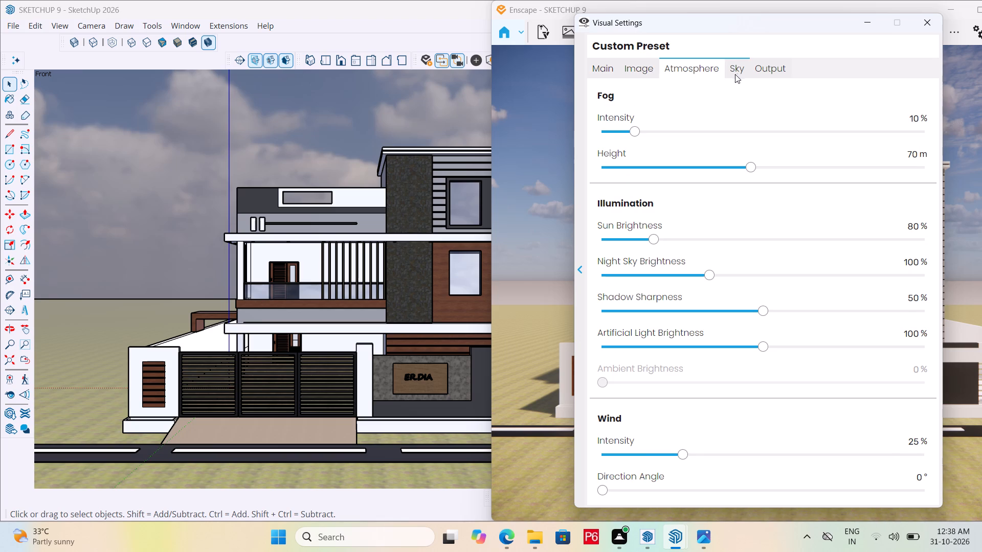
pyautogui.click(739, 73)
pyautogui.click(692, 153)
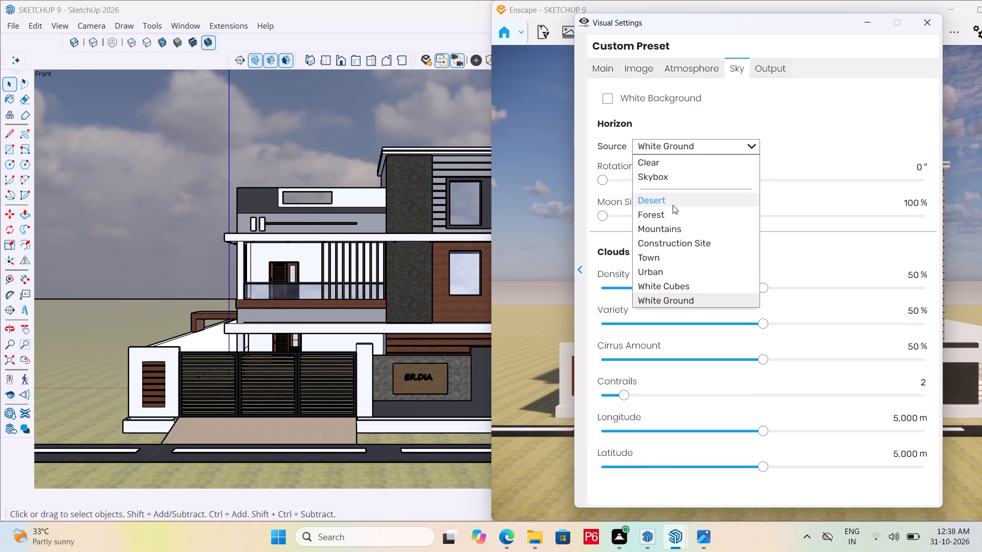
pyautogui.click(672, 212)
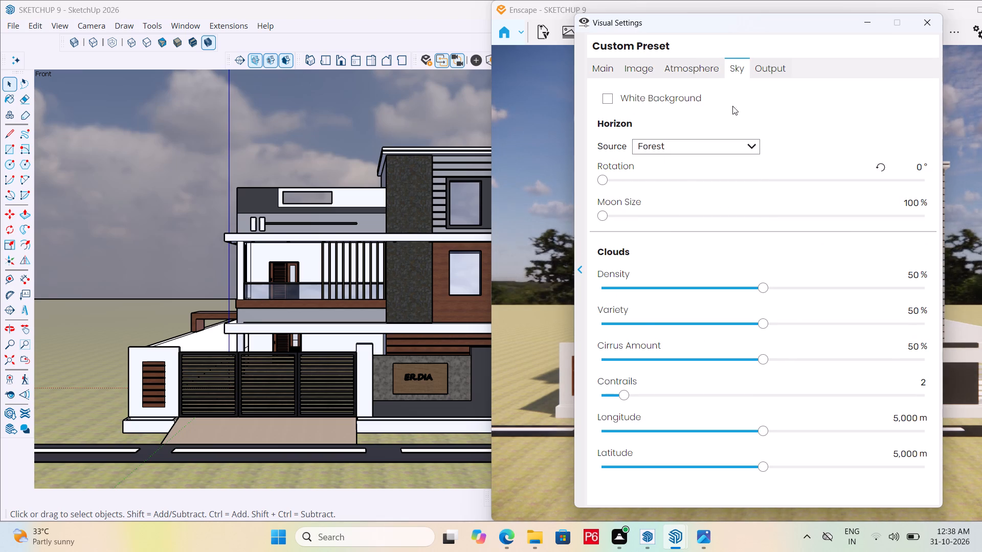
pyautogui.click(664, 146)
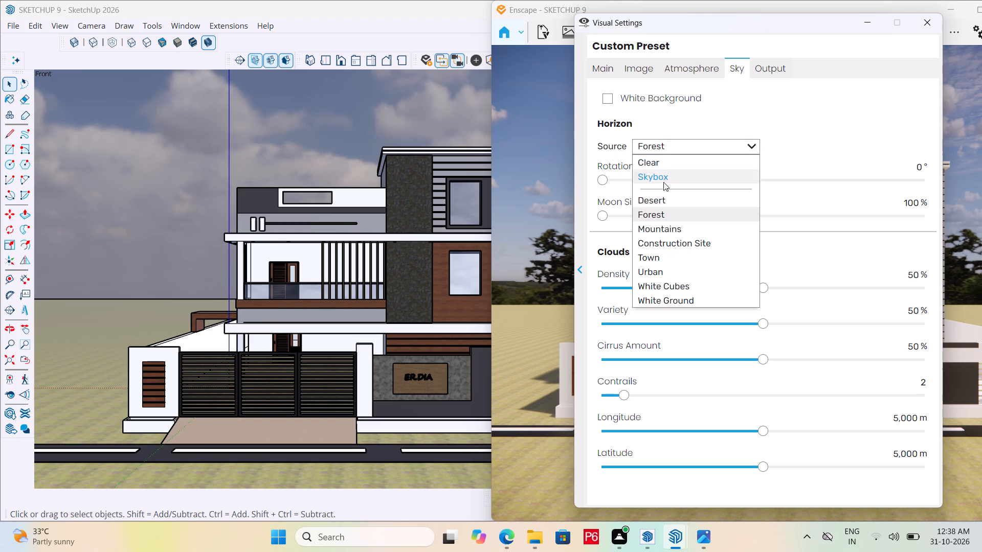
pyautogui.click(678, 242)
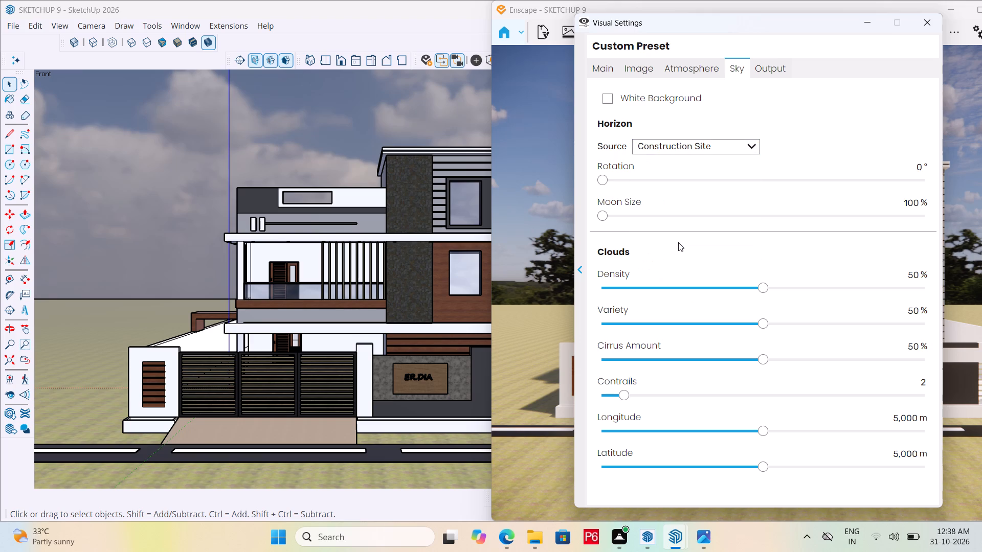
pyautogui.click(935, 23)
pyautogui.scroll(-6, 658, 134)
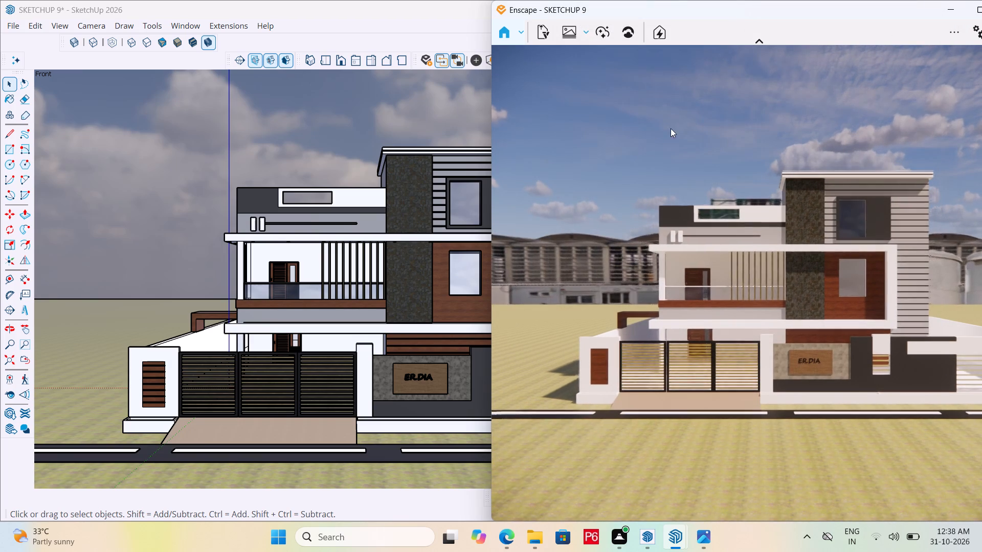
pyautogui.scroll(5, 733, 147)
# Set the sky's horizon source to Urban in Visual Settings and reframe the house front against the new backdrop.
pyautogui.click(973, 29)
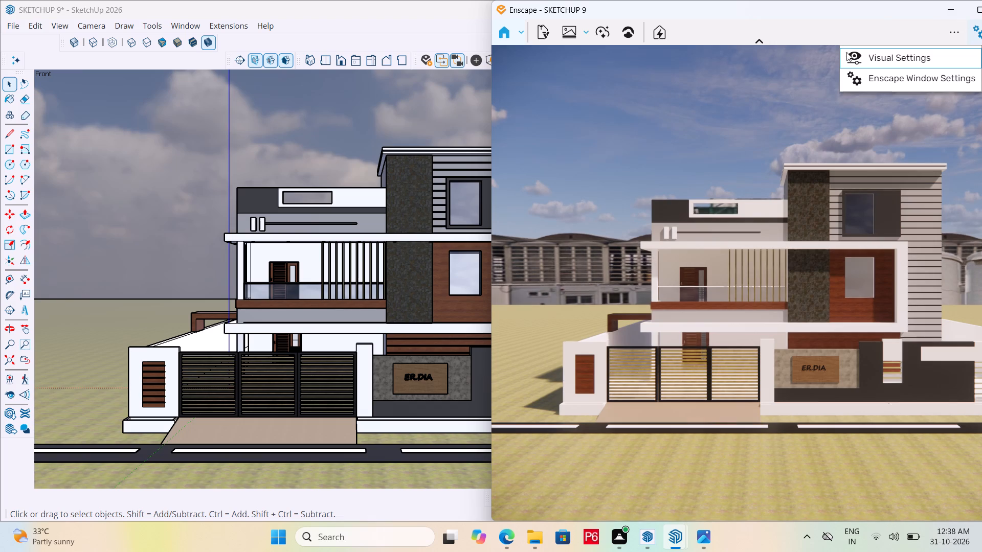
pyautogui.click(865, 54)
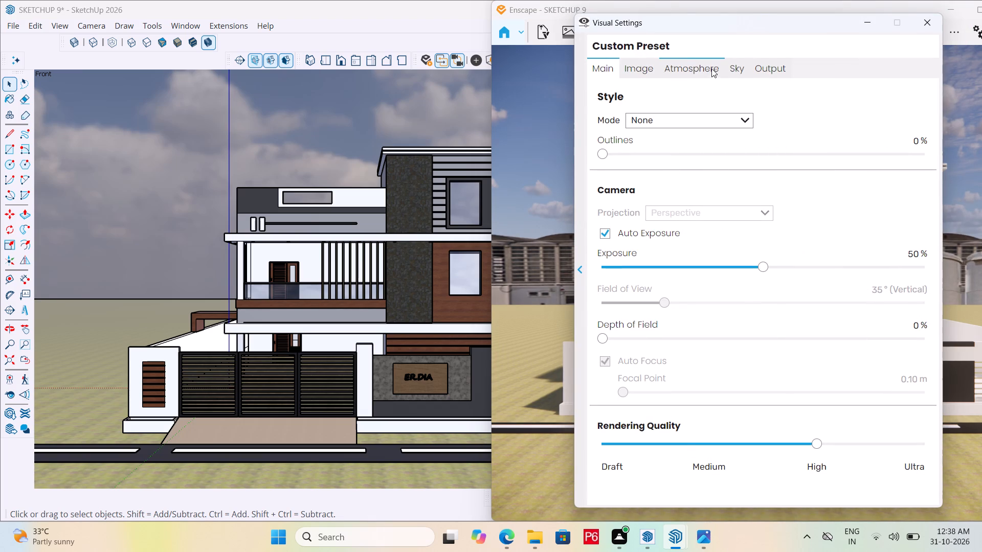
pyautogui.click(733, 118)
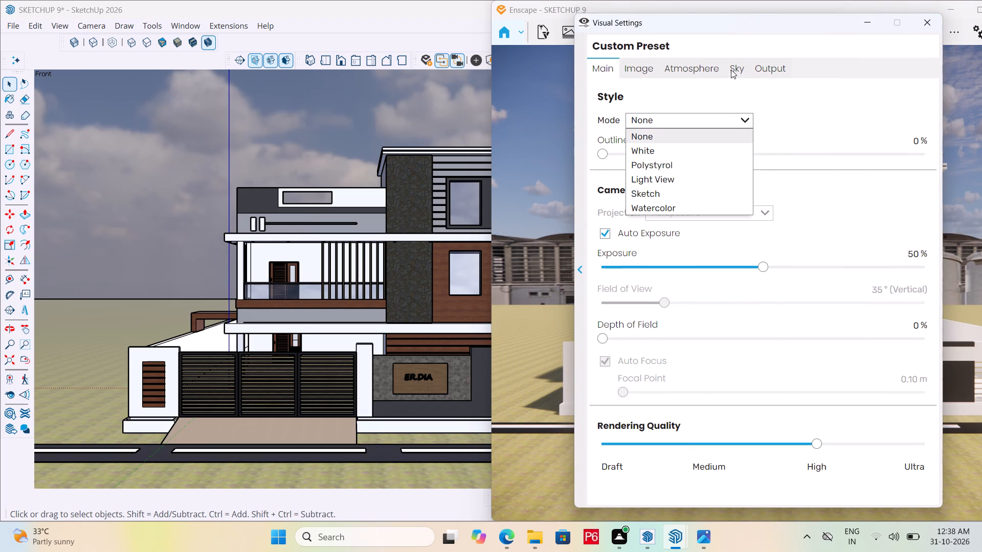
pyautogui.click(735, 65)
pyautogui.click(735, 65)
pyautogui.click(726, 142)
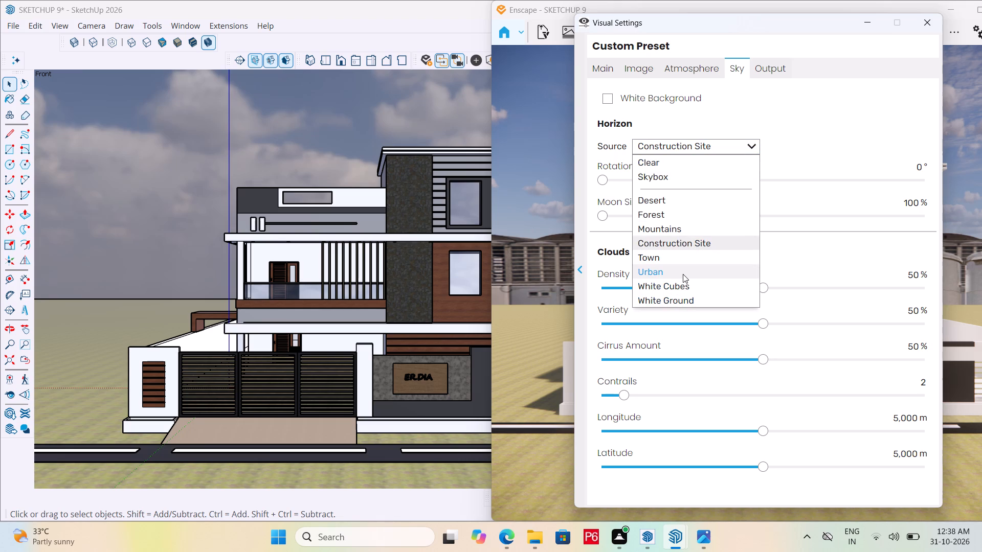
pyautogui.click(683, 274)
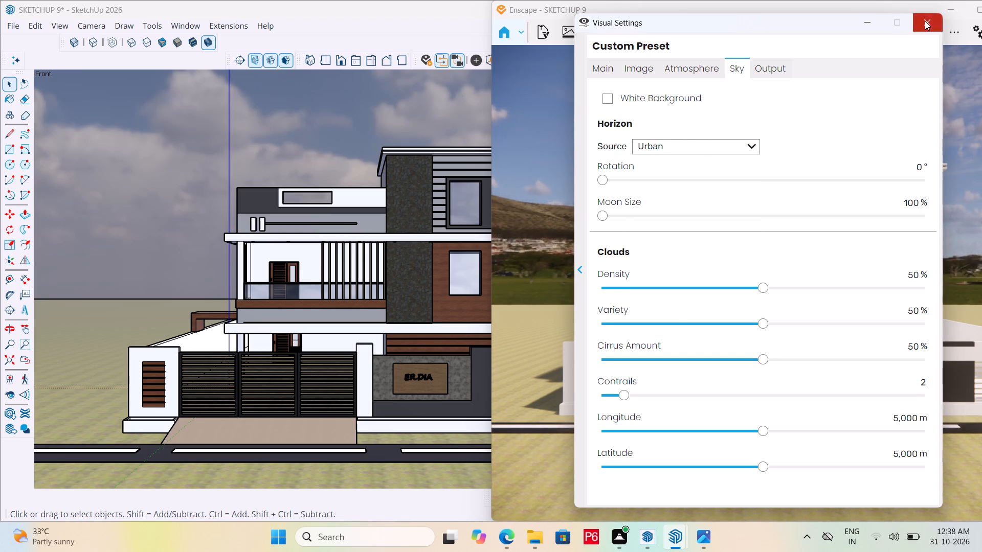
pyautogui.click(925, 21)
pyautogui.scroll(-12, 582, 185)
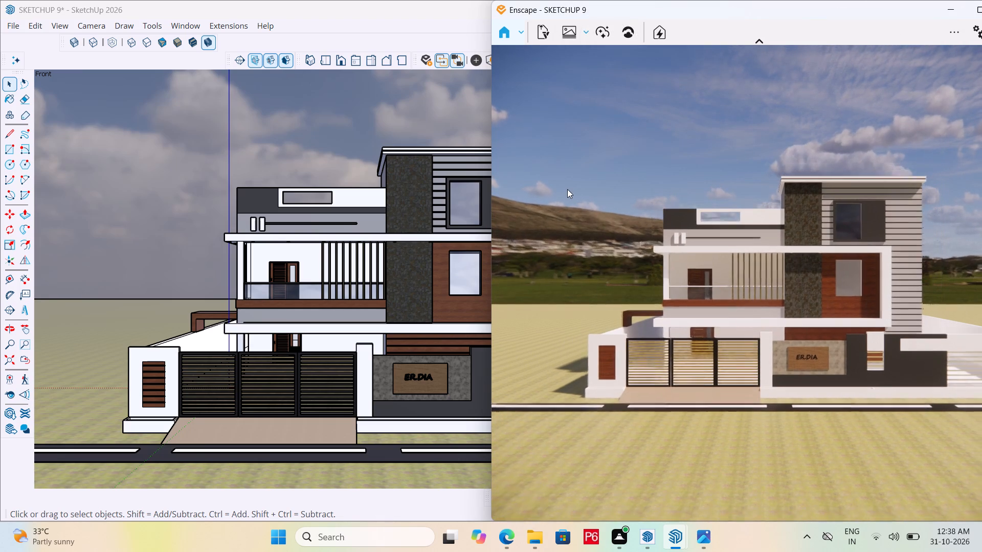
pyautogui.scroll(-6, 565, 189)
pyautogui.scroll(6, 962, 356)
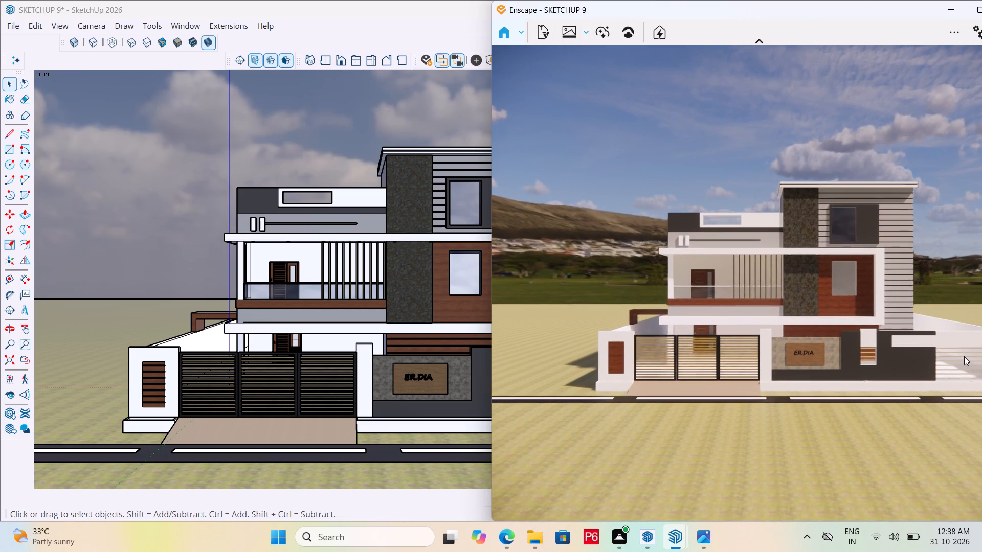
pyautogui.scroll(7, 964, 356)
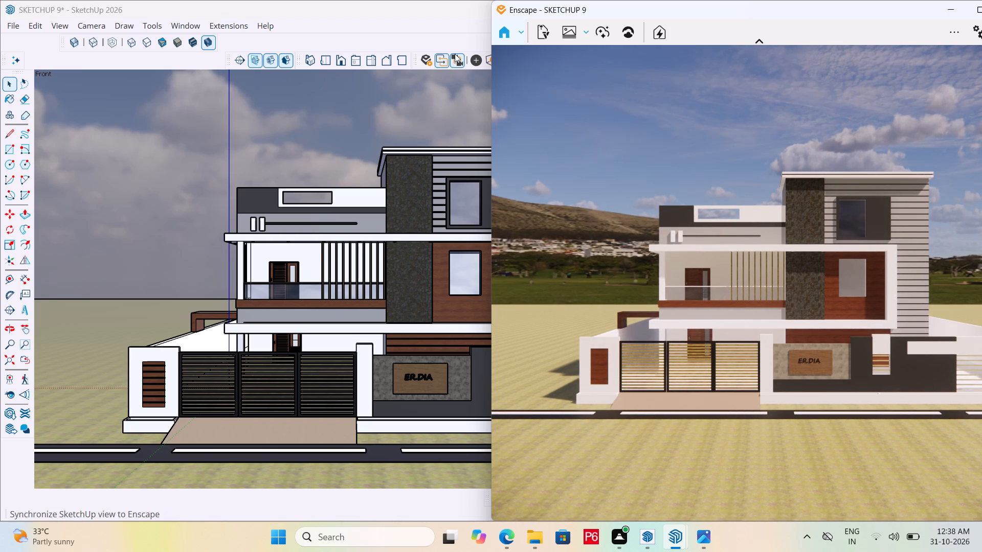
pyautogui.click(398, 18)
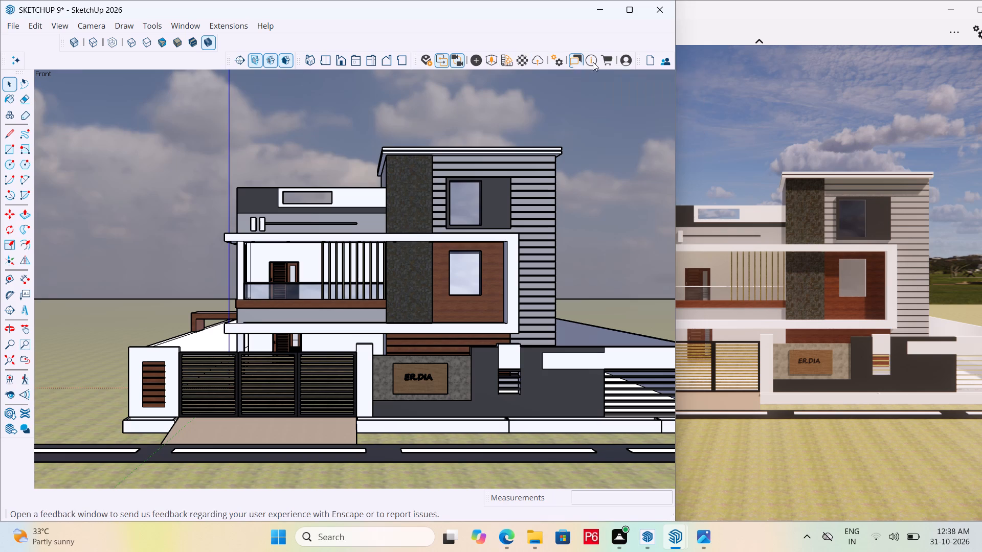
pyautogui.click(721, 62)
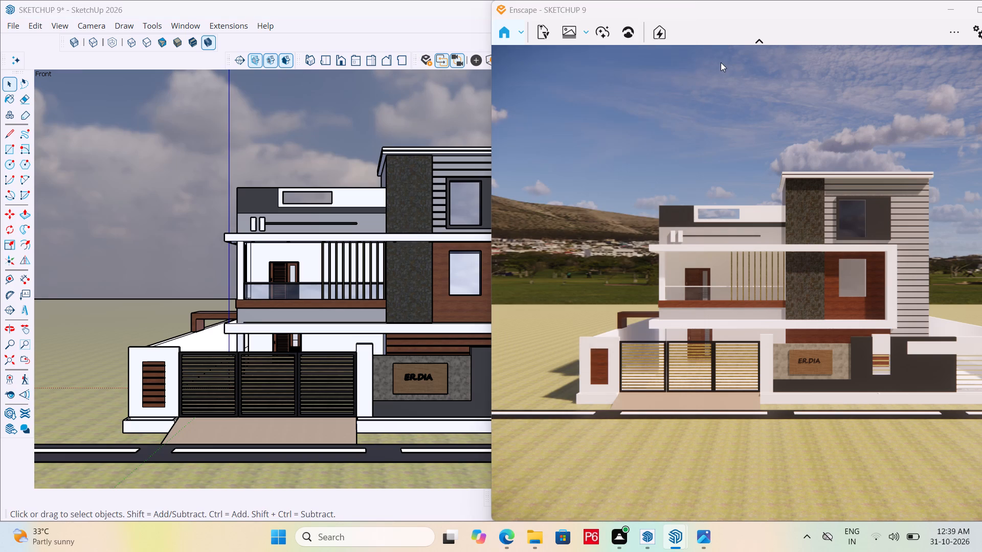
# Open the Video Editor and add the starting keyframe from the current full front view of the house.
pyautogui.click(508, 36)
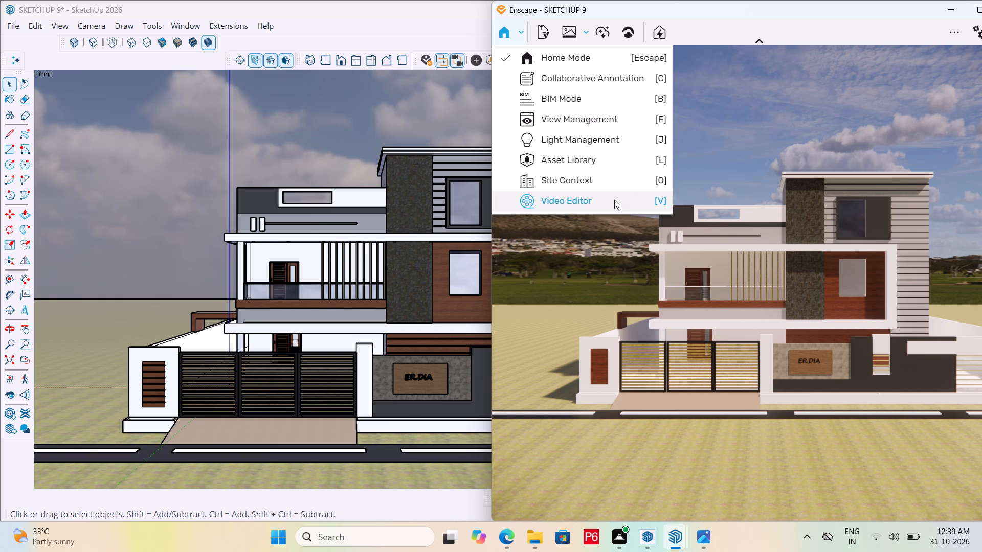
pyautogui.click(575, 203)
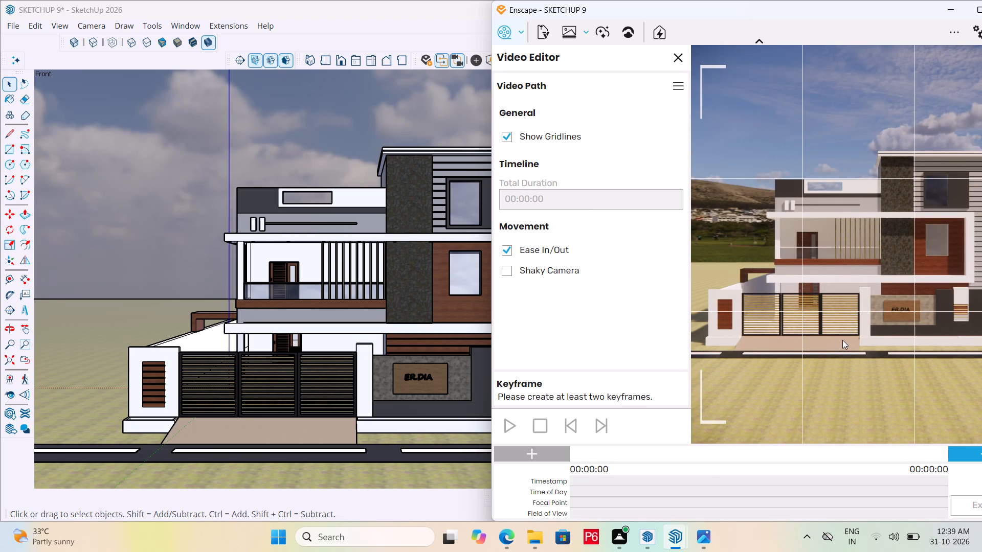
pyautogui.click(560, 461)
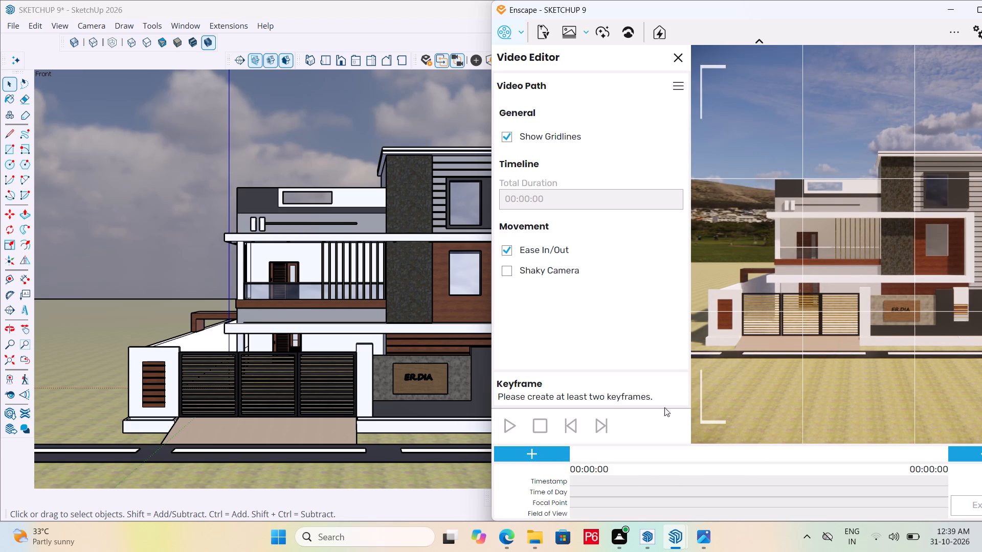
# Move the camera in close to the house's gate and balcony, and add this view as the ending keyframe.
pyautogui.scroll(4, 837, 339)
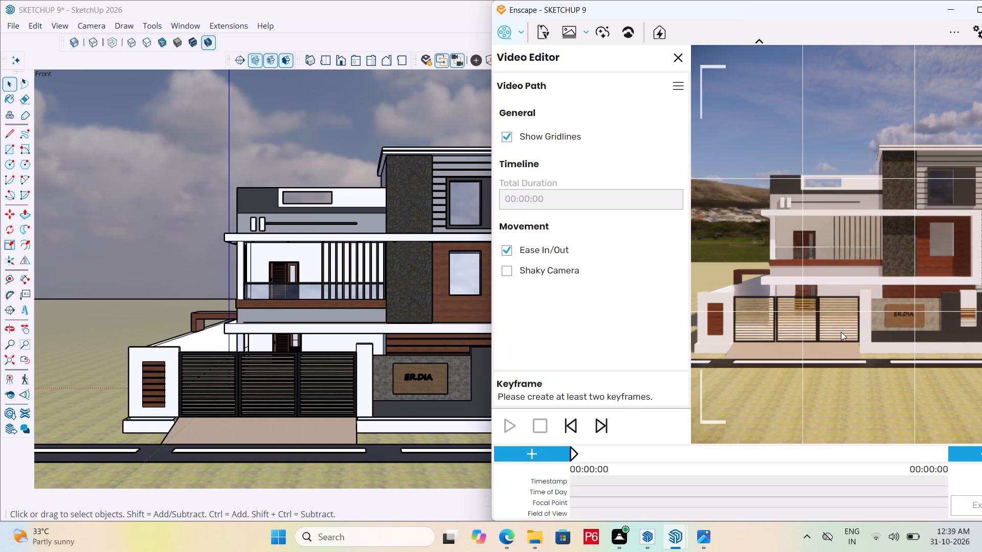
pyautogui.scroll(13, 841, 332)
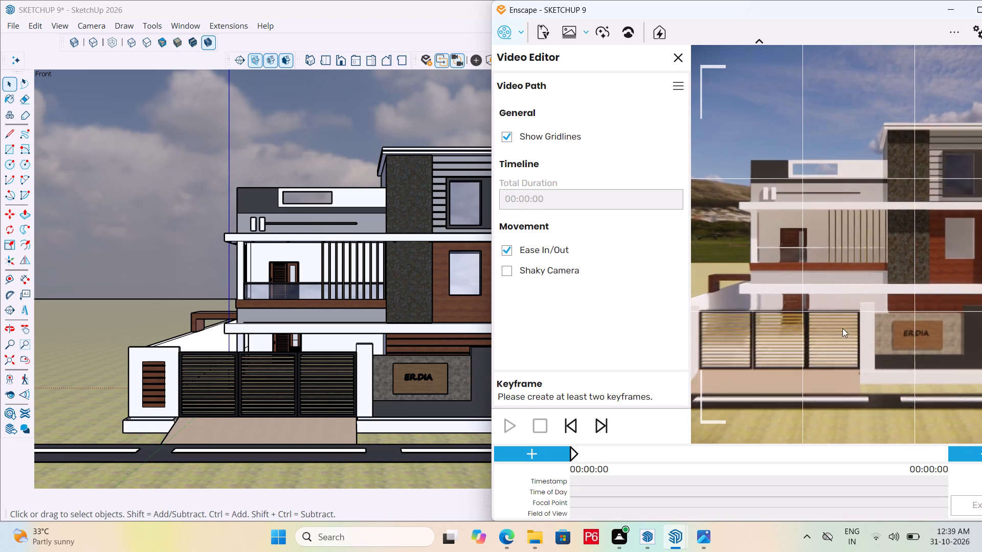
pyautogui.scroll(17, 843, 327)
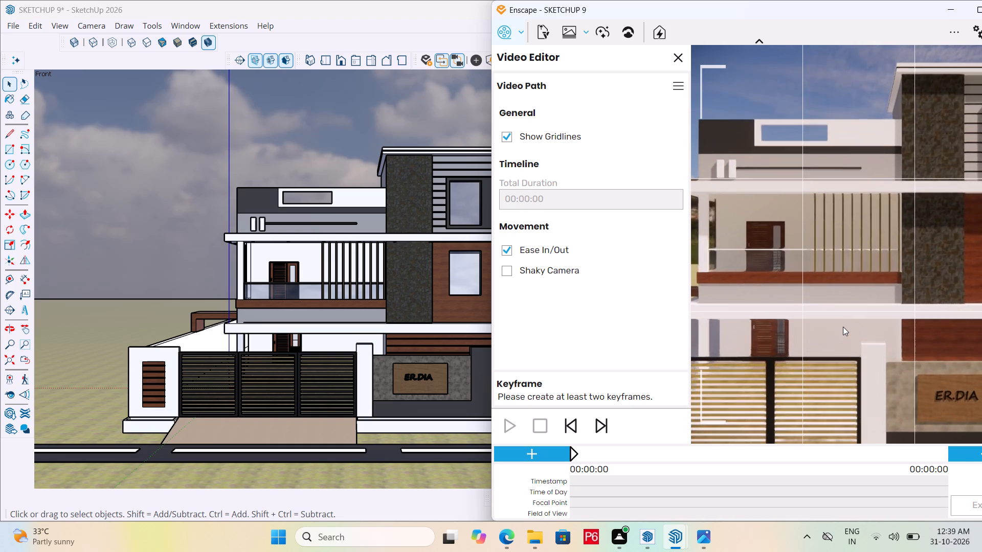
pyautogui.click(964, 459)
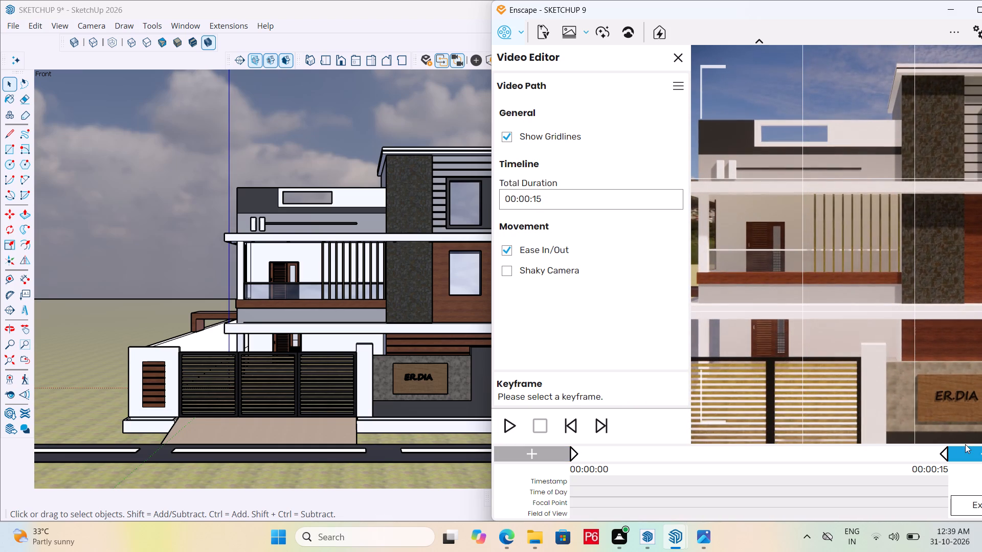
# Preview the camera path between the two keyframes, moving the Enscape window so that it is fully on screen.
pyautogui.click(515, 426)
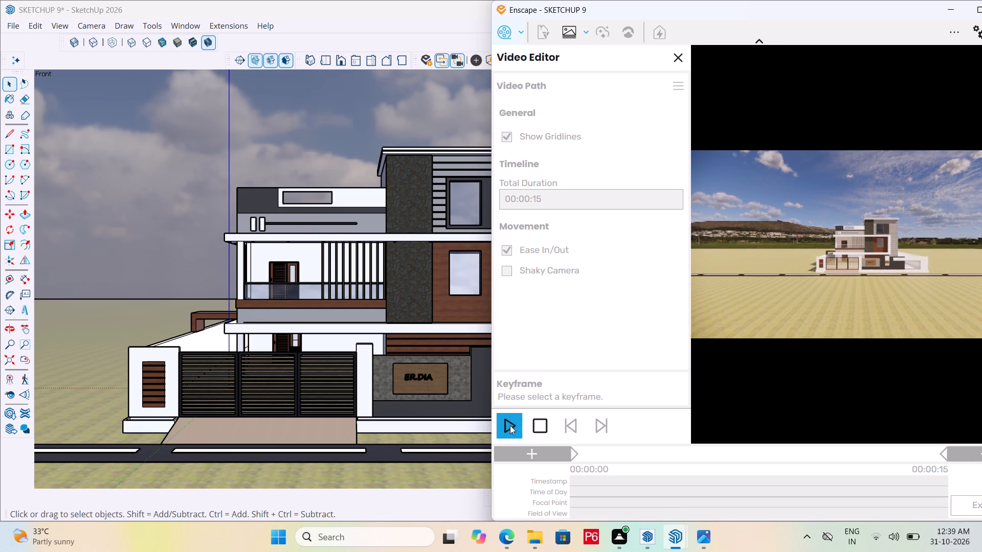
pyautogui.click(908, 8)
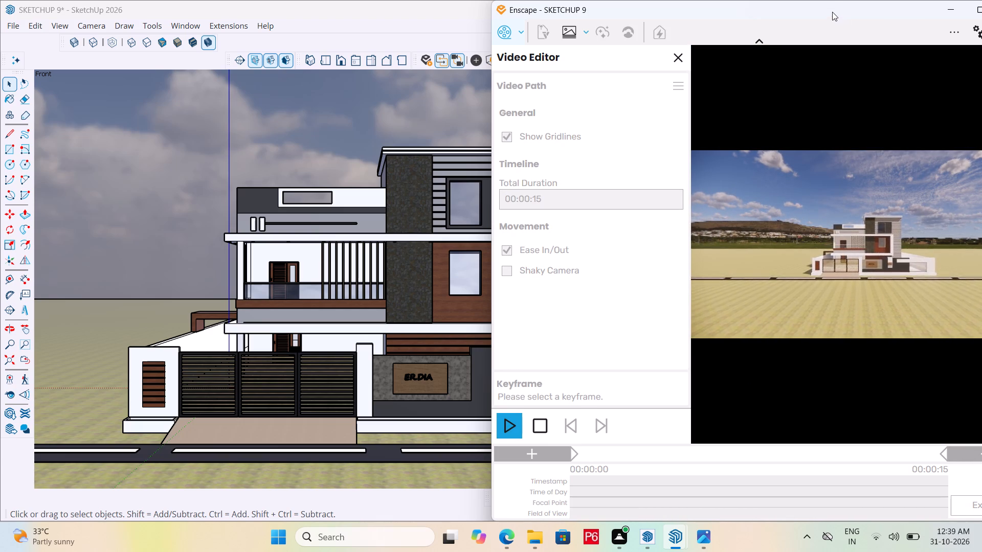
pyautogui.click(832, 12)
pyautogui.moveTo(832, 5); pyautogui.dragTo(824, 7)
pyautogui.moveTo(709, 10); pyautogui.dragTo(528, 5)
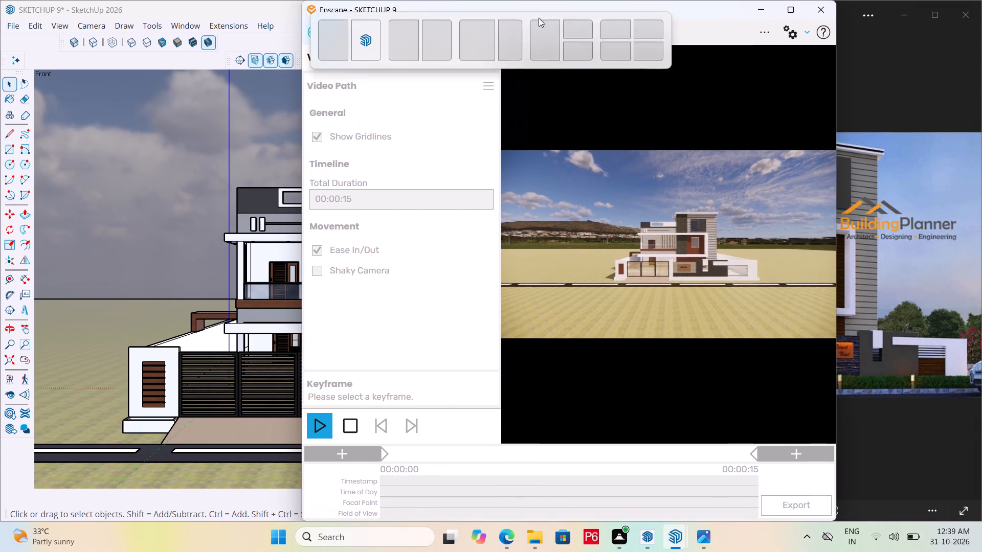
pyautogui.click(324, 424)
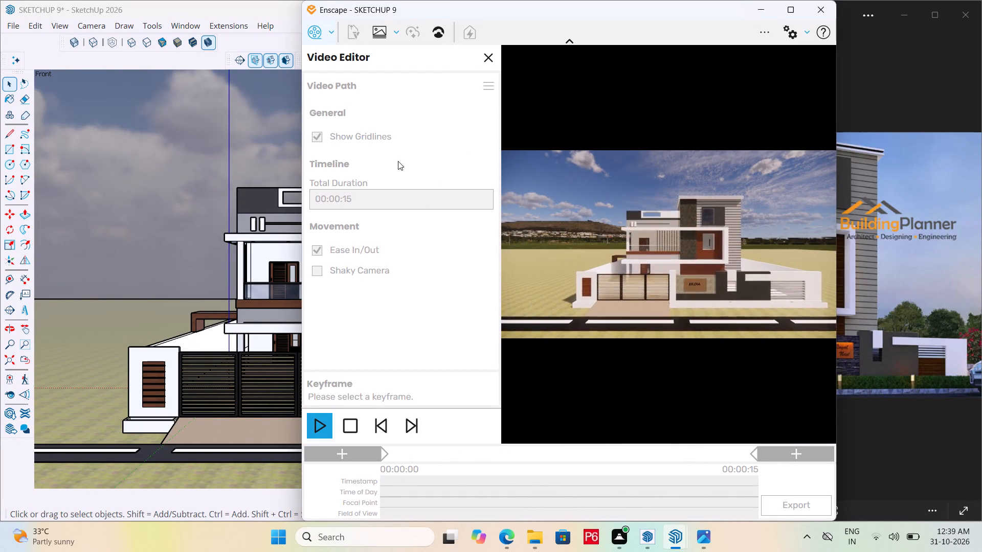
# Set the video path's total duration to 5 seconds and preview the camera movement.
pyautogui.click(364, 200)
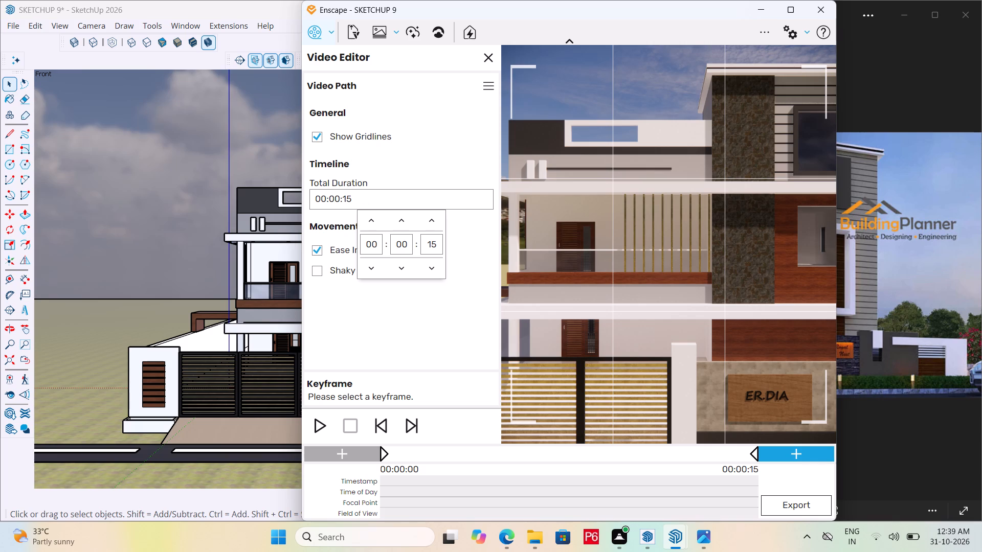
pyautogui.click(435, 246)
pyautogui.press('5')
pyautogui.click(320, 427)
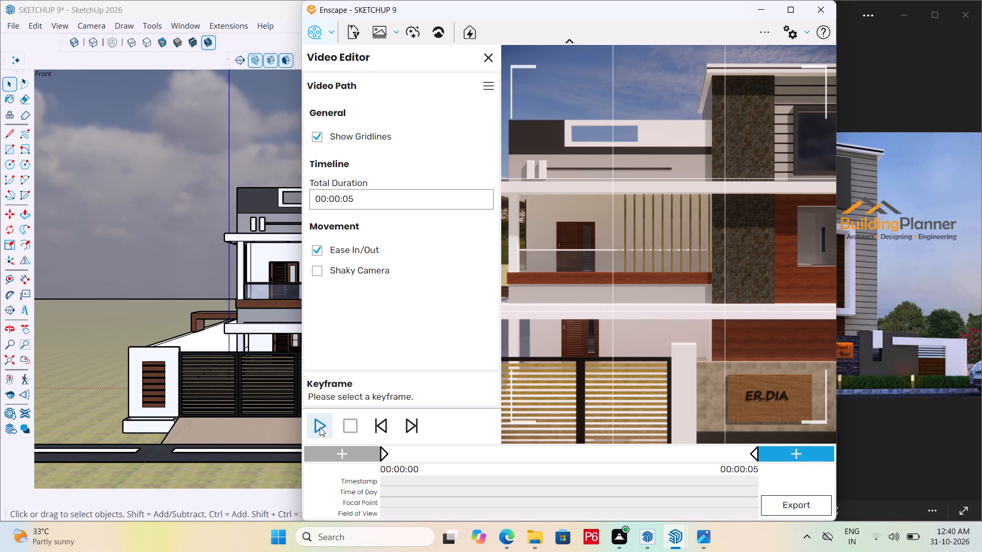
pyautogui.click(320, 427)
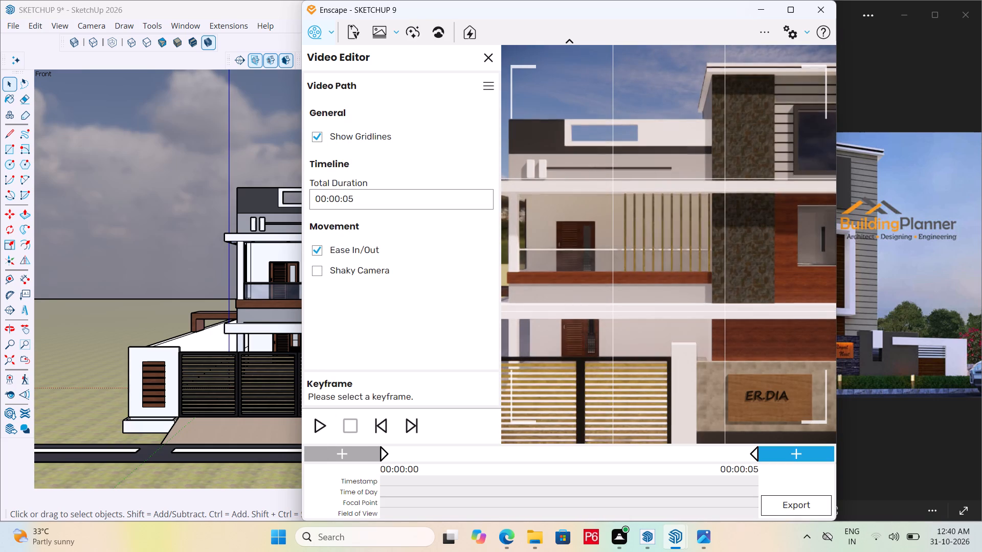
# Set the video path's total duration to 2 seconds and preview the camera movement.
pyautogui.click(462, 200)
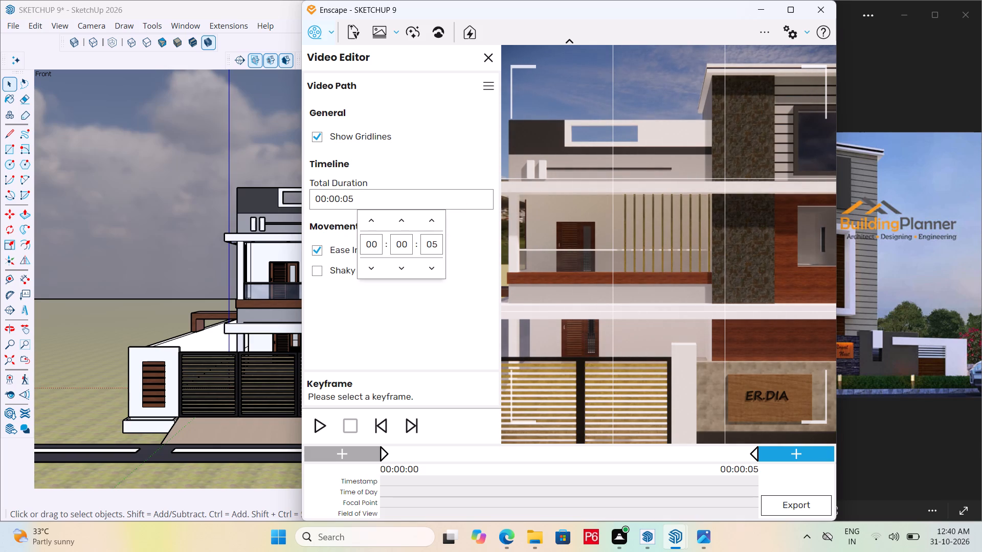
pyautogui.click(438, 245)
pyautogui.press('2')
pyautogui.press('Return')
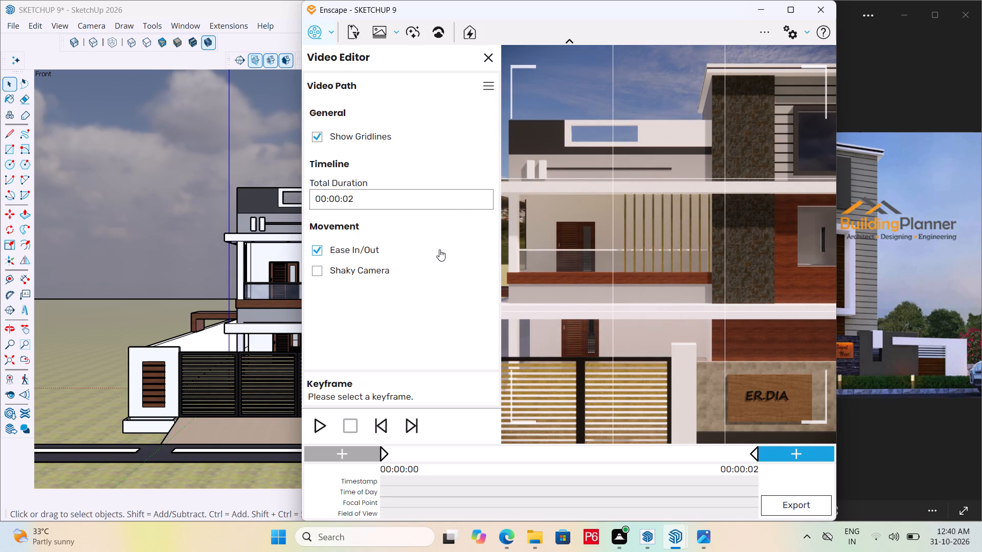
pyautogui.click(321, 427)
# Try to move the camera further in from the gate-and-balcony close-up, and add the view as another ending keyframe.
pyautogui.write('WD')
pyautogui.press('w')
pyautogui.press('w')
pyautogui.press('w')
pyautogui.press('w')
pyautogui.press('w')
pyautogui.press('w')
pyautogui.click(804, 450)
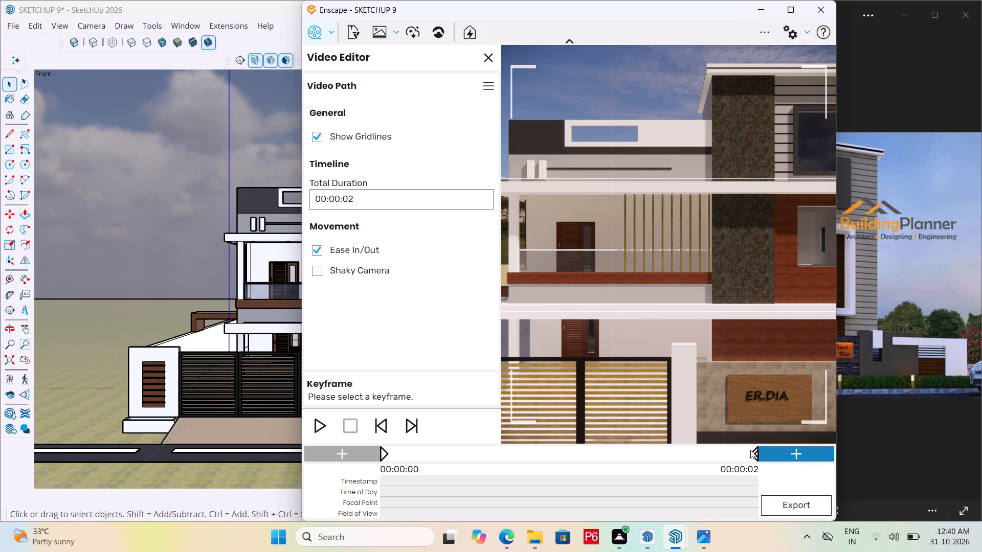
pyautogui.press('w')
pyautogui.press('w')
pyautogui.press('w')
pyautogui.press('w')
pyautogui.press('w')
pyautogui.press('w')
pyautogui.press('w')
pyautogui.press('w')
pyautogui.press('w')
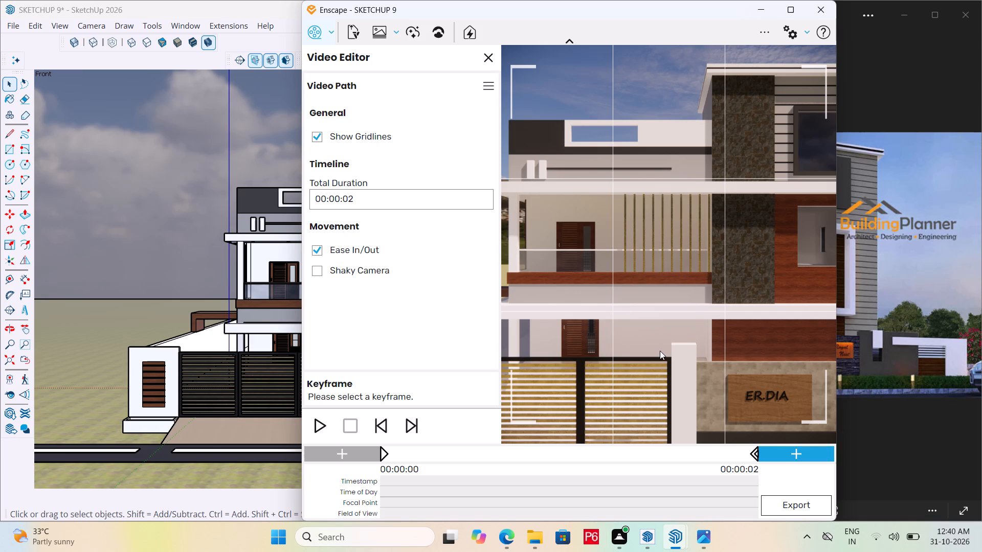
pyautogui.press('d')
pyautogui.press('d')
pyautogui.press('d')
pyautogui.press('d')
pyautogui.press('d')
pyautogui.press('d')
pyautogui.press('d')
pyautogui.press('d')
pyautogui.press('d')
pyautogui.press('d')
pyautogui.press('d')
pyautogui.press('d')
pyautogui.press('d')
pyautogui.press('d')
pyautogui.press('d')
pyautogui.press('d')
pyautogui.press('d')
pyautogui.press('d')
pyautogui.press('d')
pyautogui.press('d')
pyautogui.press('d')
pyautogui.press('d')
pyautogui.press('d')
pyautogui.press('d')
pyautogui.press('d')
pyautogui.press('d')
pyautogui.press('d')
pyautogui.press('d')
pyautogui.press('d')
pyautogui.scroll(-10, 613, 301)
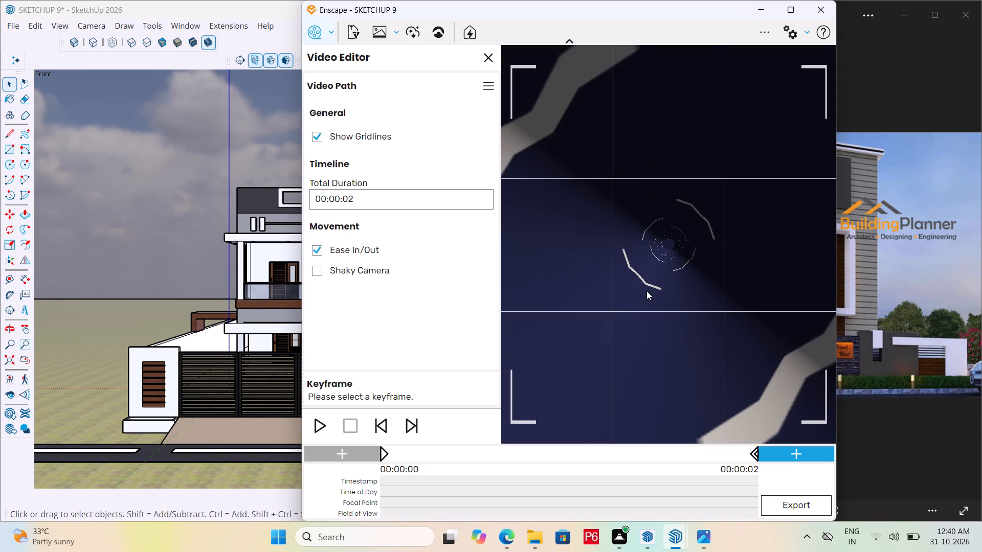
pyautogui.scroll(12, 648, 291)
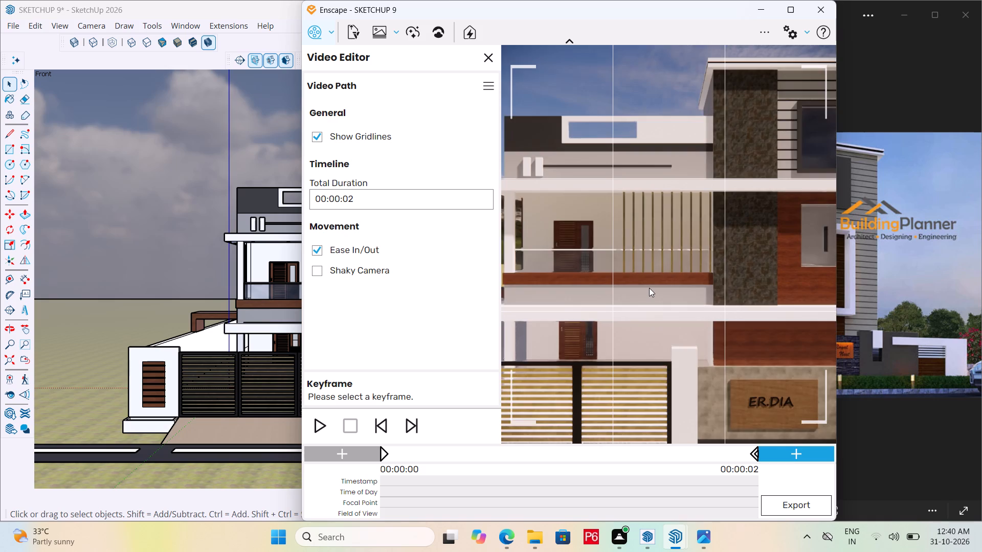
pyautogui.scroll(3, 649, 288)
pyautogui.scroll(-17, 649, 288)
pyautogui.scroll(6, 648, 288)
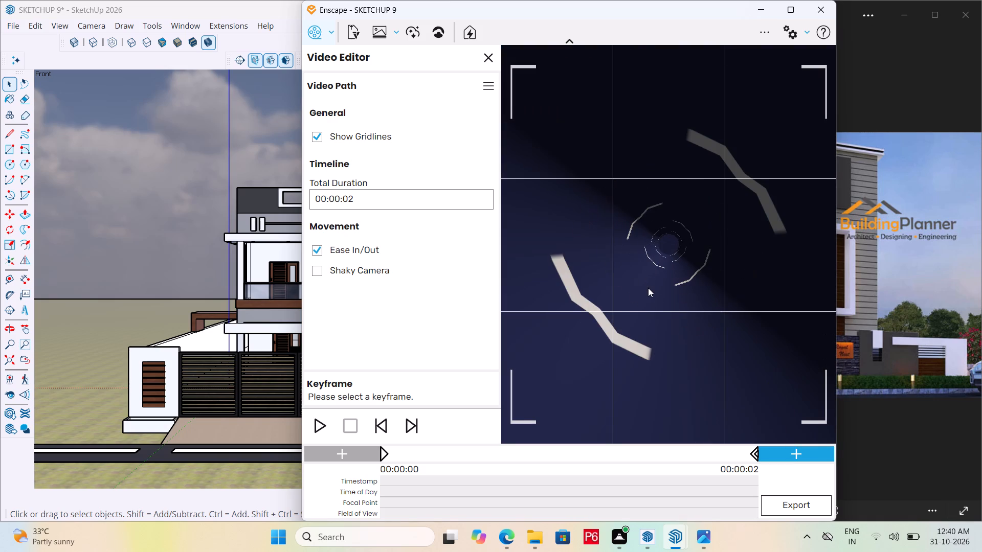
# From the second keyframe's view, slide the camera sideways until the whole gate is in frame, and add this view as the ending keyframe.
pyautogui.click(735, 259)
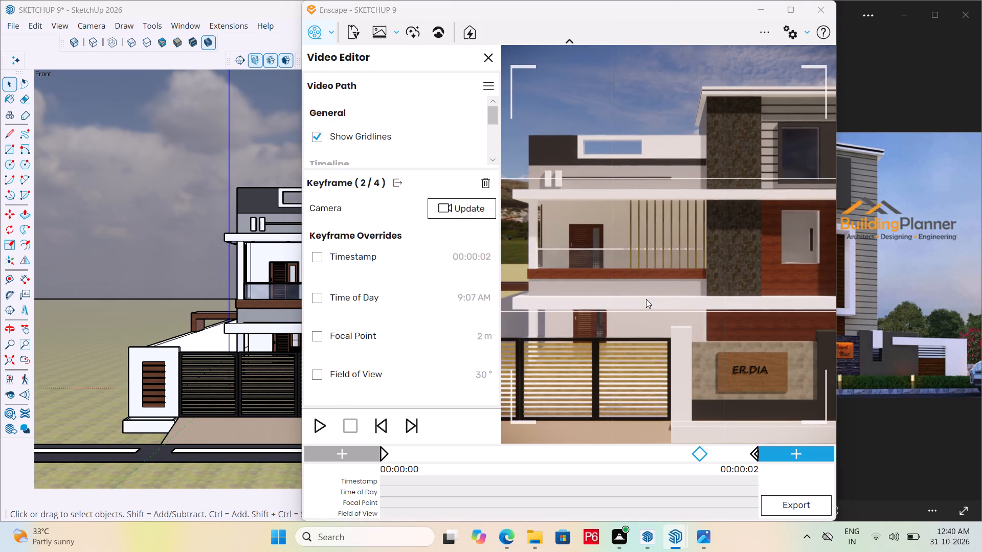
pyautogui.press('d')
pyautogui.press('d')
pyautogui.press('d')
pyautogui.press('d')
pyautogui.press('d')
pyautogui.press('d')
pyautogui.press('d')
pyautogui.press('d')
pyautogui.press('d')
pyautogui.press('d')
pyautogui.press('d')
pyautogui.press('d')
pyautogui.press('d')
pyautogui.press('d')
pyautogui.press('d')
pyautogui.press('d')
pyautogui.press('d')
pyautogui.press('d')
pyautogui.press('d')
pyautogui.press('d')
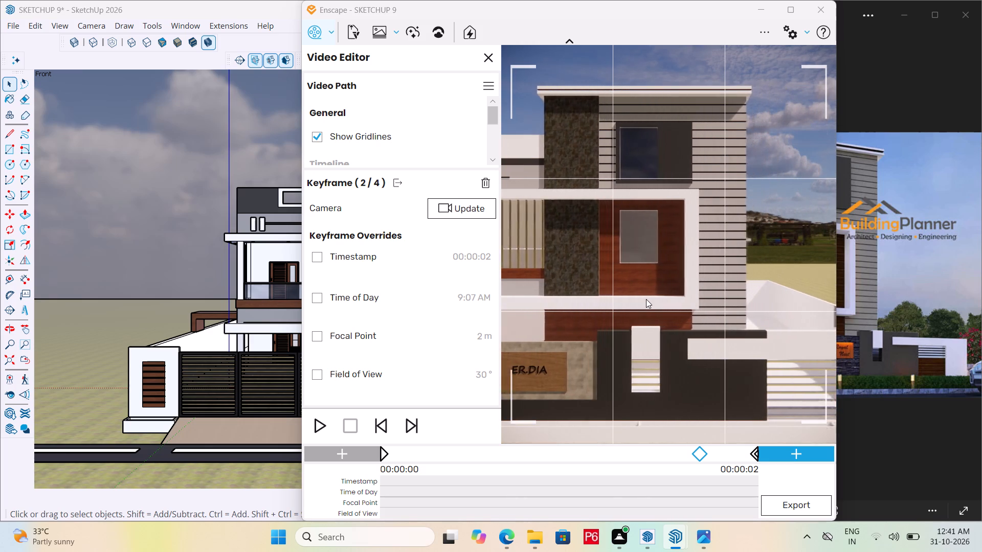
pyautogui.press('a')
pyautogui.press('a')
pyautogui.press('a')
pyautogui.press('a')
pyautogui.press('a')
pyautogui.press('a')
pyautogui.press('a')
pyautogui.press('a')
pyautogui.press('a')
pyautogui.press('a')
pyautogui.press('a')
pyautogui.press('a')
pyautogui.press('a')
pyautogui.press('a')
pyautogui.press('a')
pyautogui.press('a')
pyautogui.press('a')
pyautogui.press('a')
pyautogui.press('a')
pyautogui.press('a')
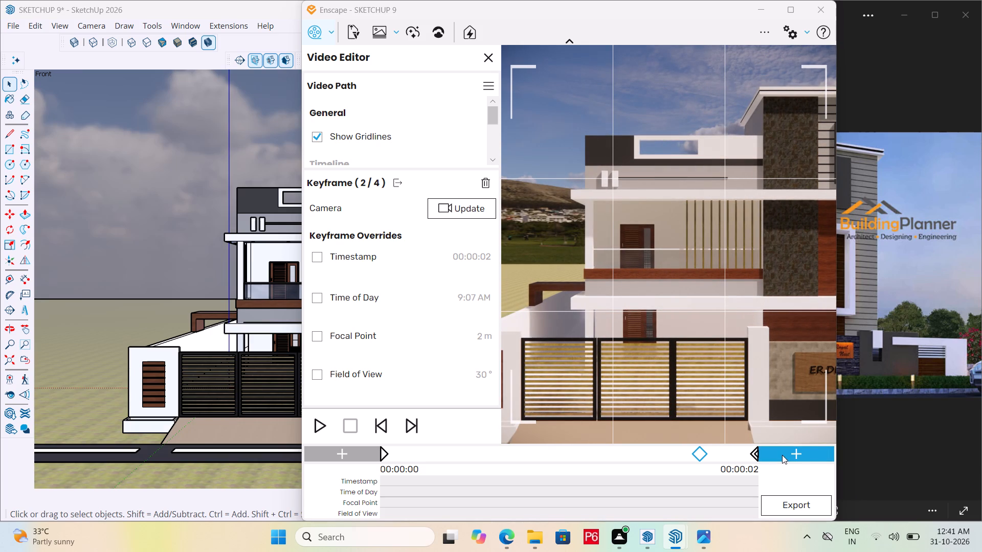
pyautogui.click(777, 458)
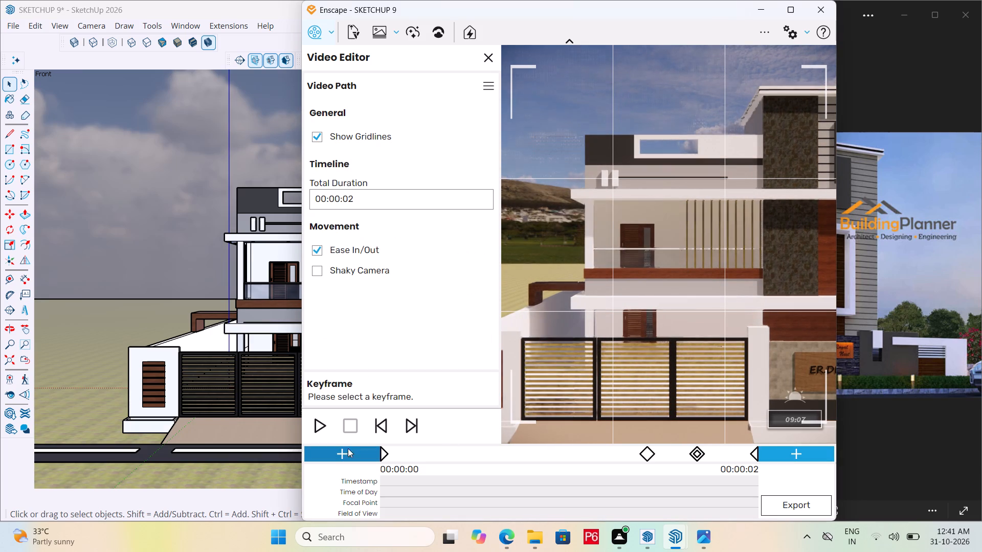
# Preview the extended camera path repeatedly, selecting the third and second keyframes between playbacks.
pyautogui.click(322, 436)
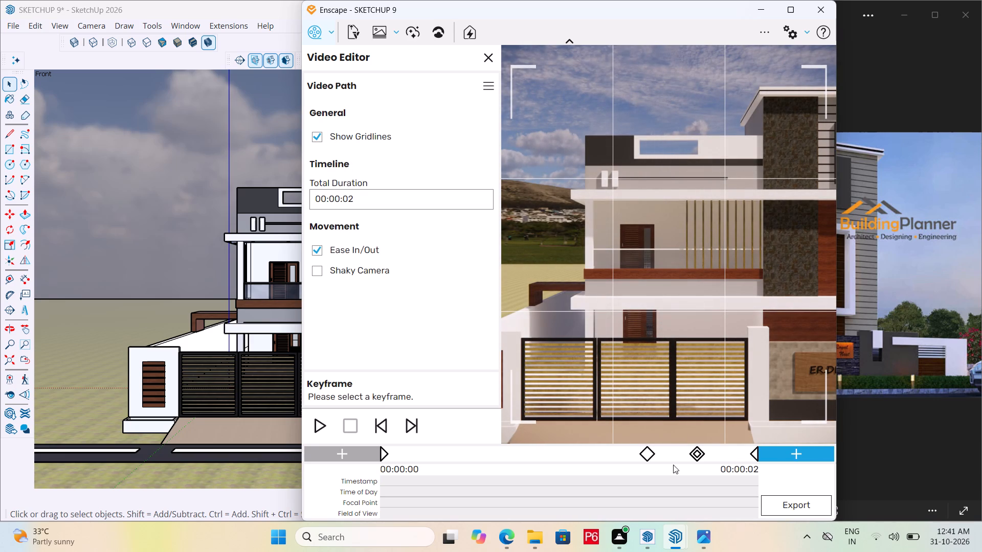
pyautogui.click(697, 453)
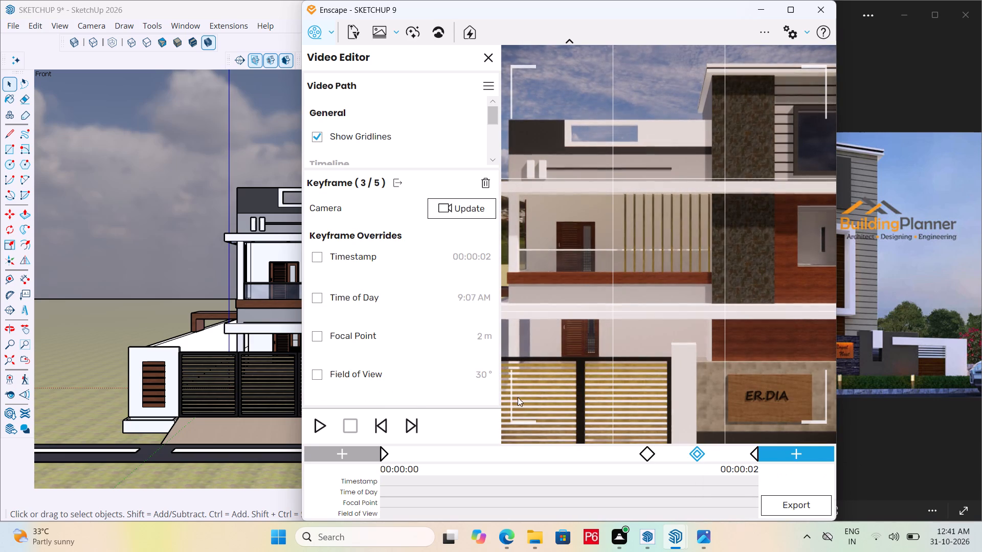
pyautogui.click(325, 424)
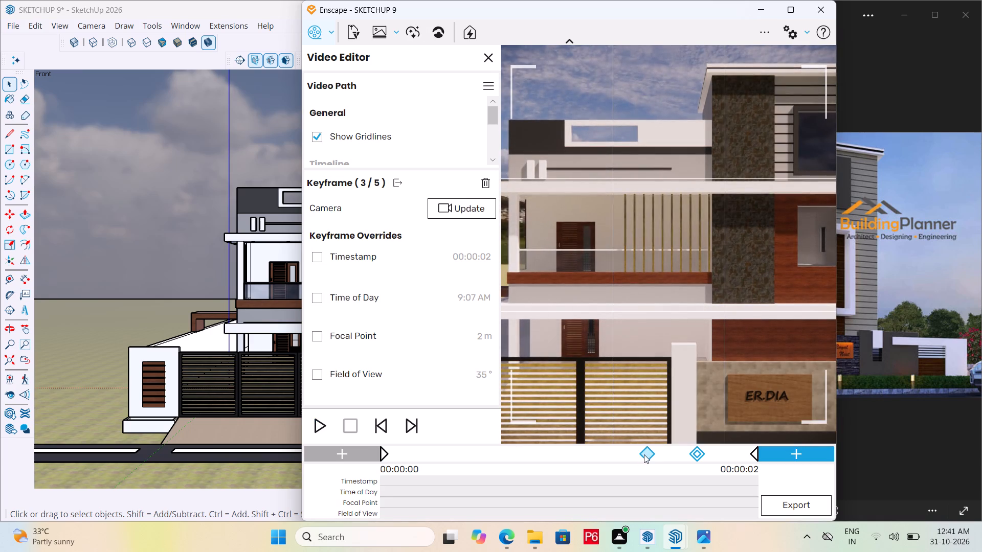
pyautogui.click(644, 454)
pyautogui.click(316, 423)
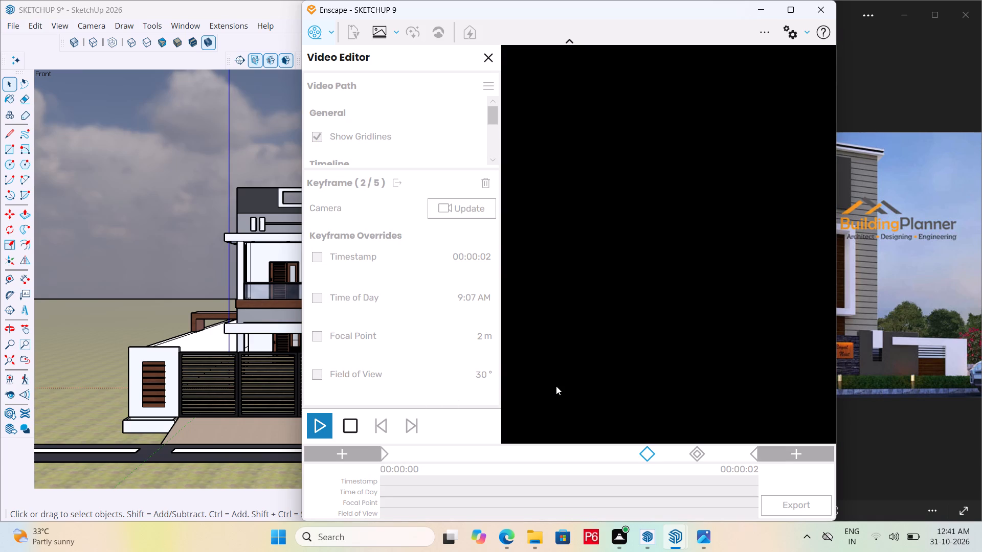
pyautogui.click(719, 454)
pyautogui.click(752, 457)
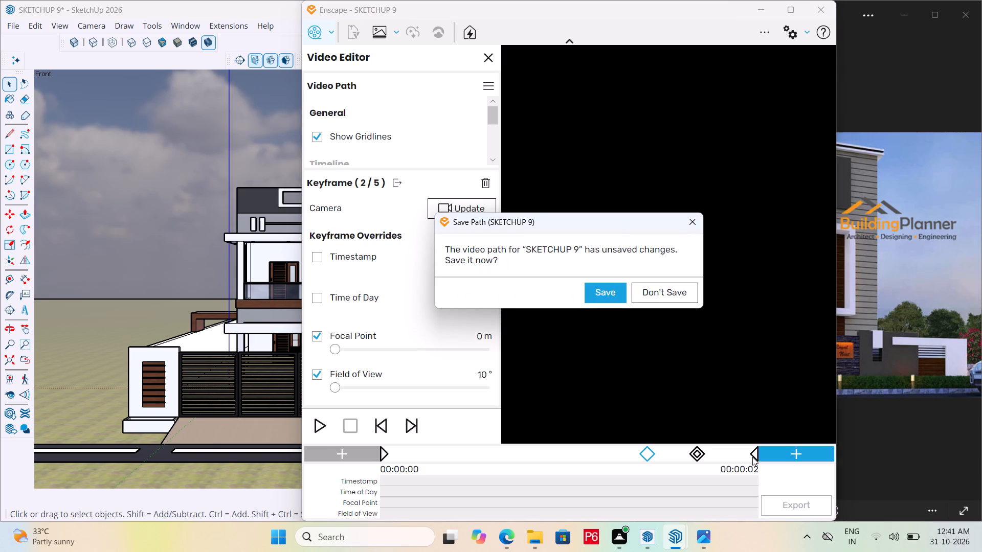
# Dismiss the request to save the SKETCHUP 9 video path without saving it.
pyautogui.click(692, 221)
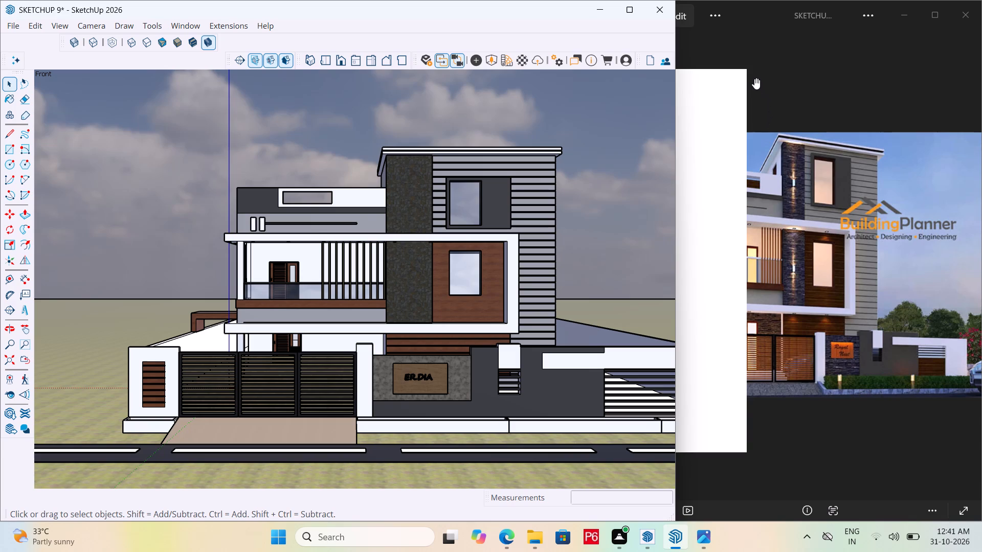
# Switch to the reference house picture in the image viewer.
pyautogui.click(755, 78)
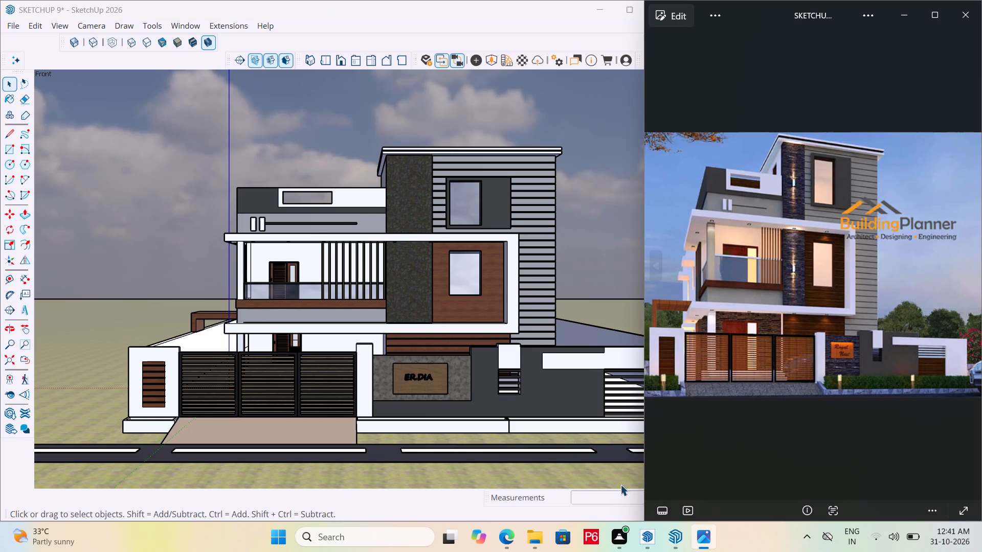
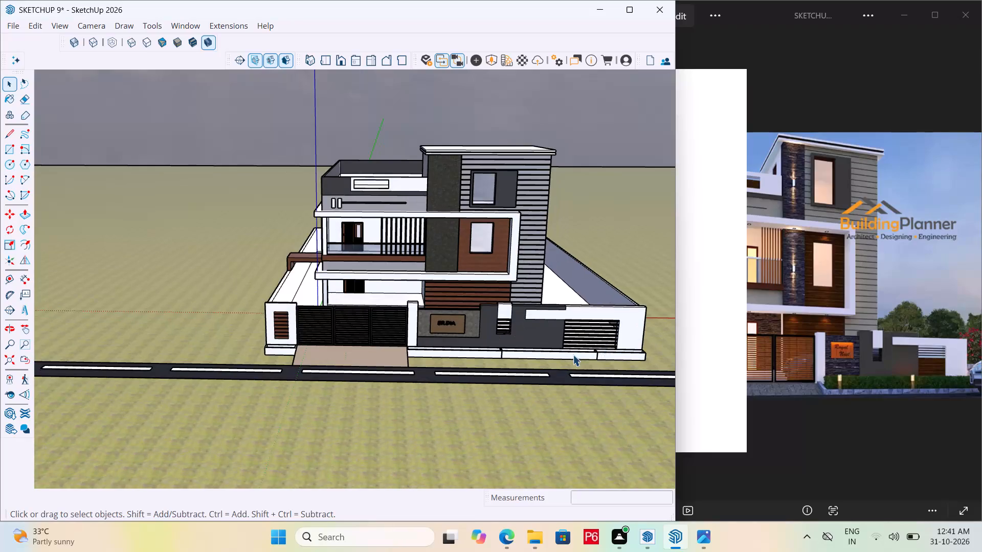
# Save the house model.
pyautogui.scroll(1, 573, 355)
pyautogui.middleClick(573, 355)
pyautogui.scroll(-1, 573, 355)
pyautogui.moveTo(598, 341); pyautogui.dragTo(604, 339, button='middle')
pyautogui.hotkey('ctrl', 's')
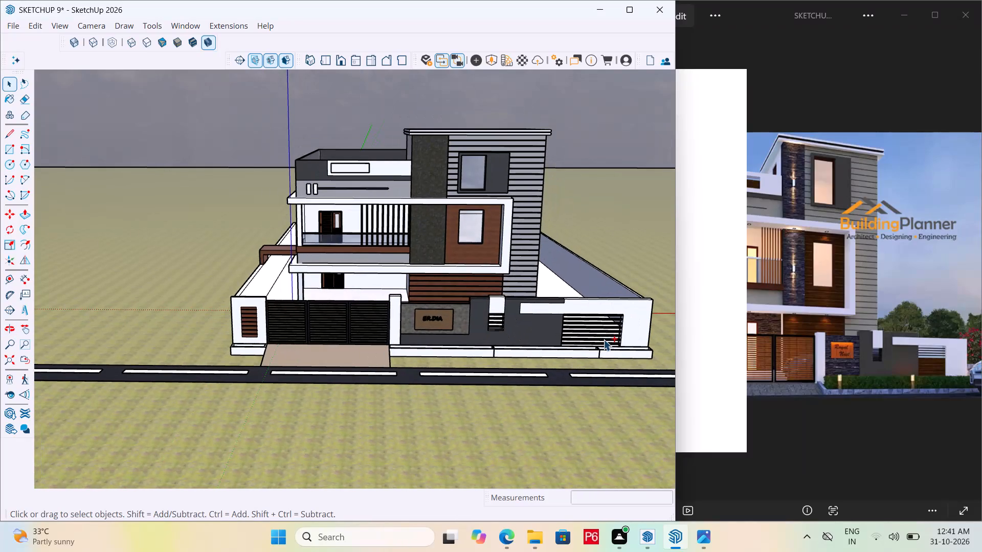
pyautogui.hotkey('ctrl', 's')
pyautogui.hotkey('ctrl', 's')
pyautogui.hotkey('ctrl', 's')
pyautogui.hotkey('ctrl', 's')
pyautogui.press('space')
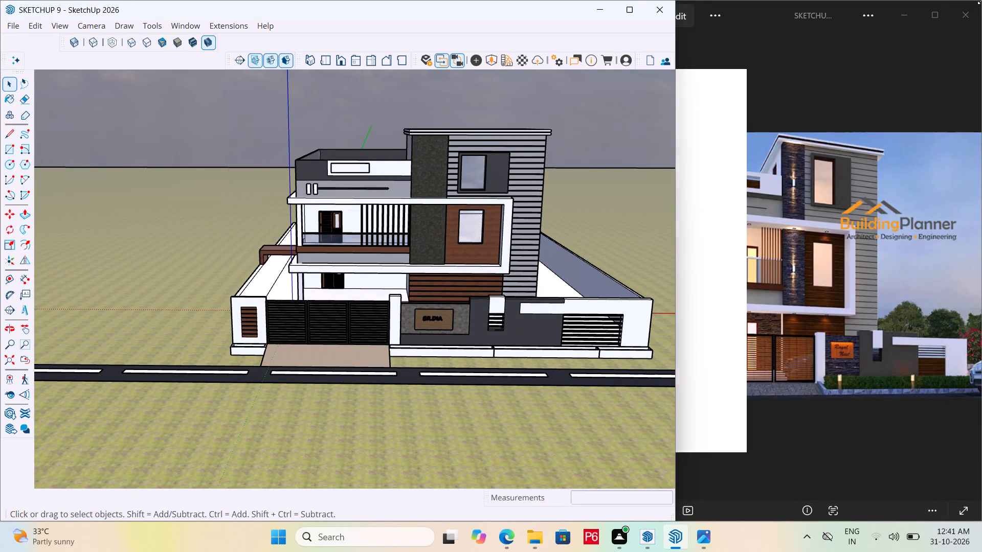
# Close the reference house picture and maximise the SketchUp window.
pyautogui.moveTo(981, 0); pyautogui.dragTo(946, 19)
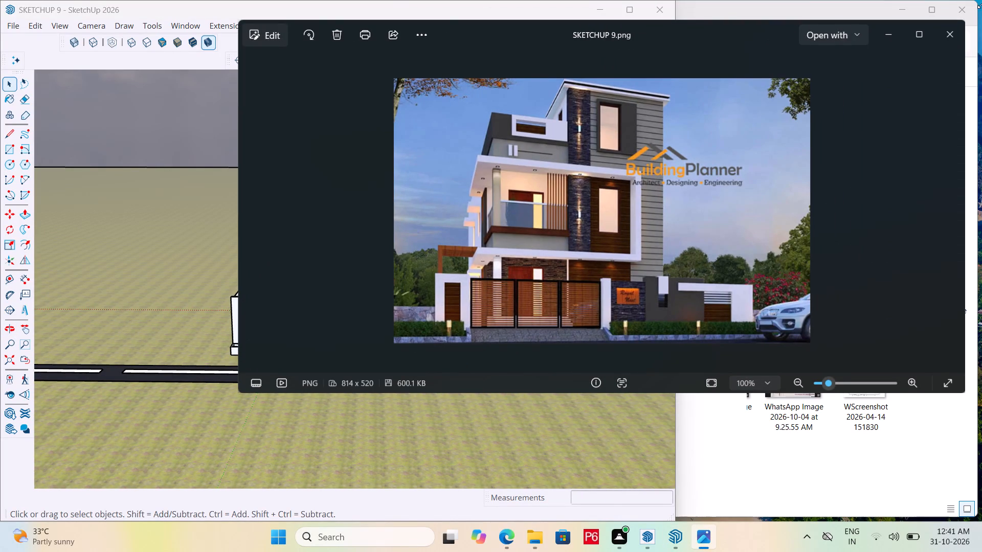
pyautogui.click(951, 29)
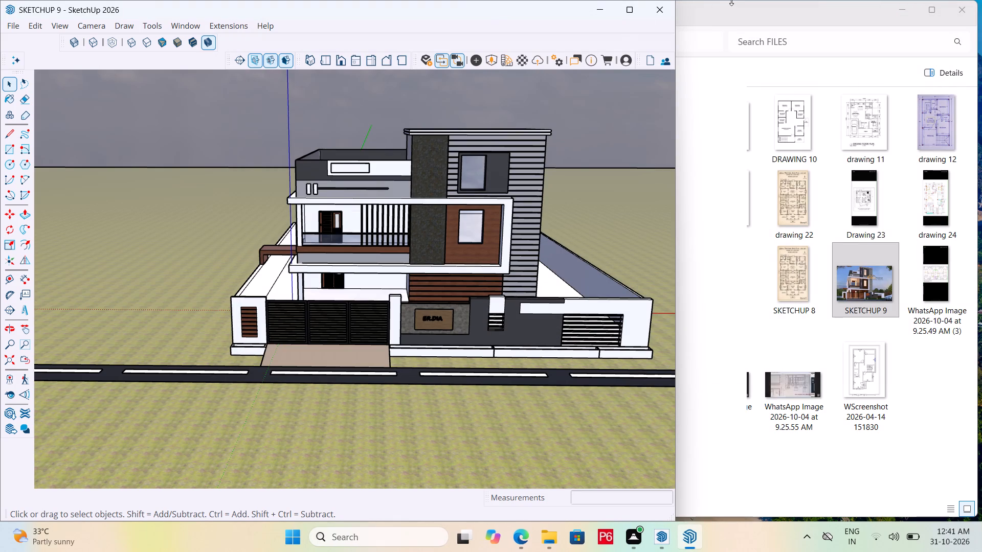
pyautogui.click(629, 18)
# Paint the ground-floor porch floor inside its group with the Stone material Marble_06_1K.
pyautogui.scroll(6, 603, 237)
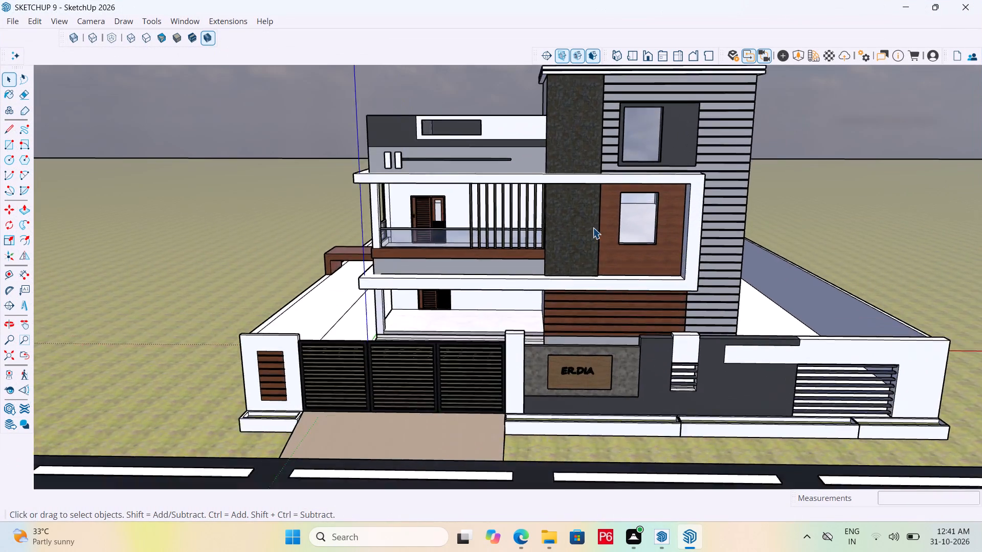
pyautogui.scroll(2, 593, 227)
pyautogui.moveTo(593, 227); pyautogui.dragTo(587, 290, button='middle')
pyautogui.scroll(-3, 535, 227)
pyautogui.scroll(5, 449, 307)
pyautogui.click(440, 344)
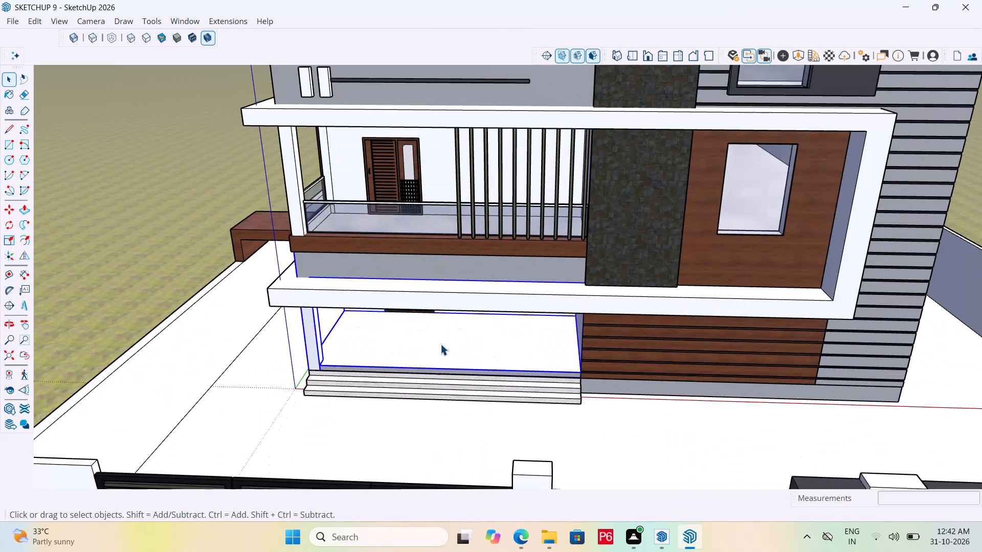
pyautogui.scroll(10, 440, 344)
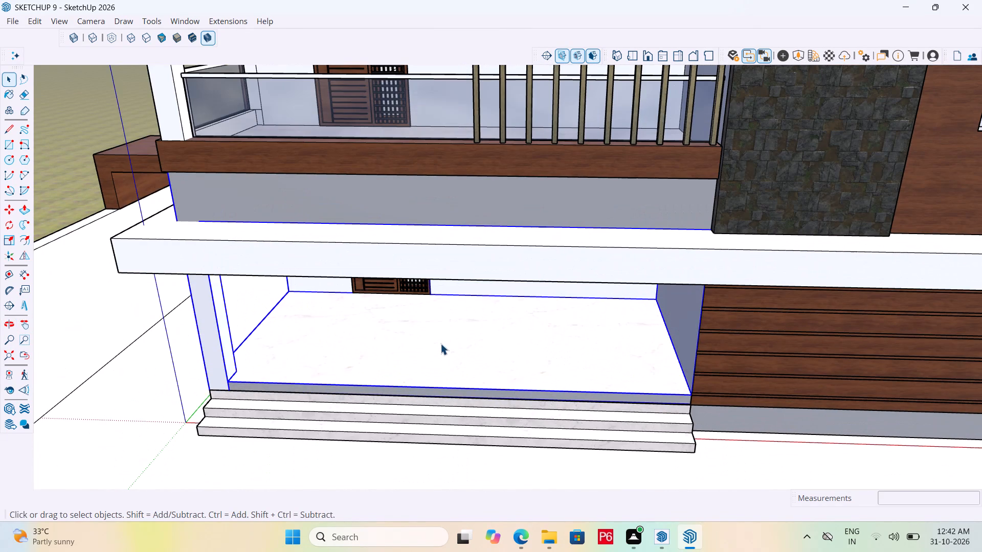
pyautogui.click(440, 343)
pyautogui.doubleClick(440, 343)
pyautogui.click(443, 341)
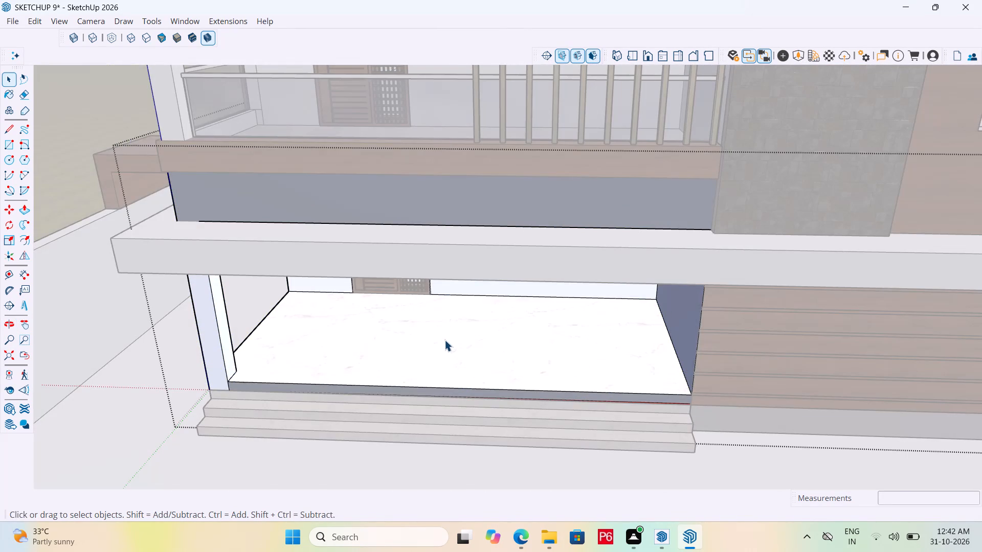
pyautogui.click(444, 340)
pyautogui.click(444, 340)
pyautogui.click(432, 335)
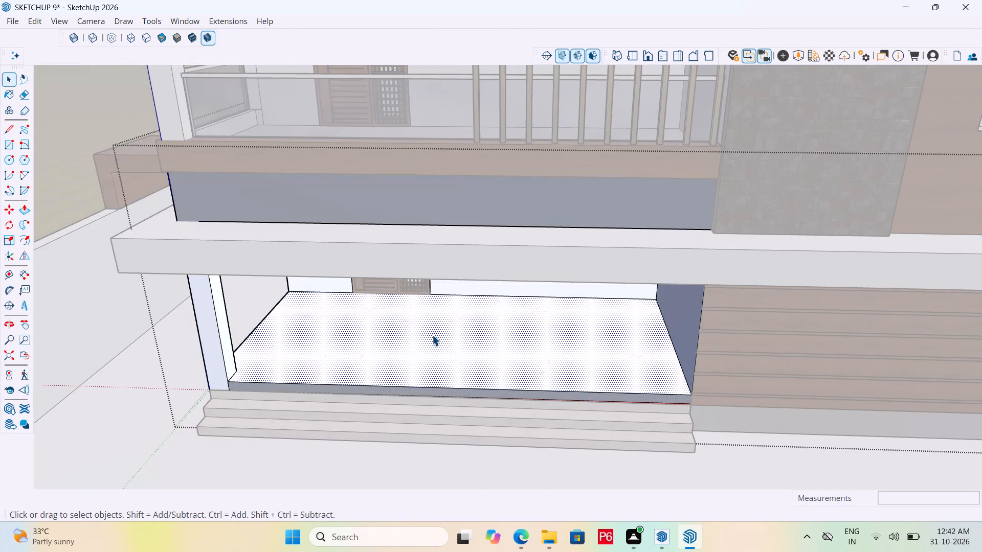
pyautogui.press('b')
pyautogui.scroll(-3, 564, 163)
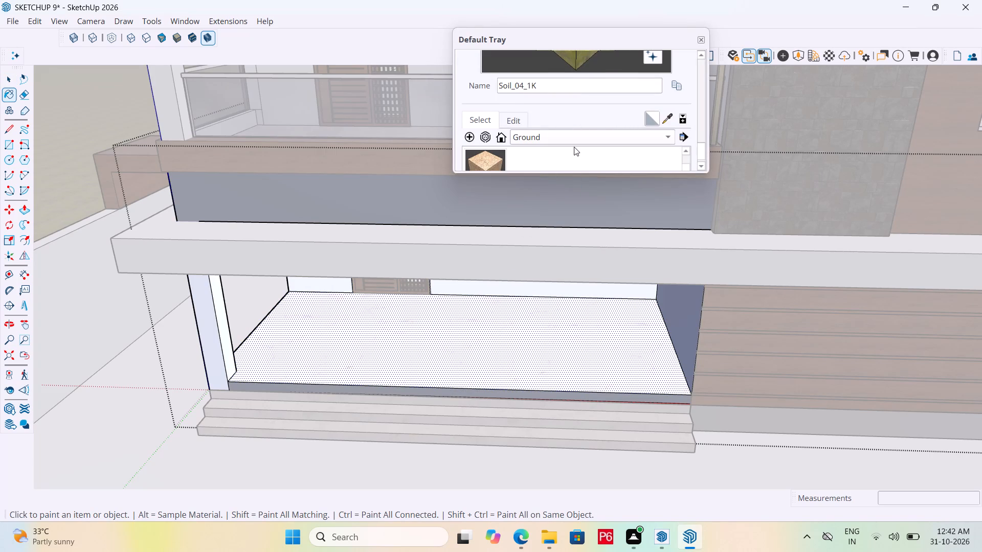
pyautogui.click(574, 147)
pyautogui.click(573, 139)
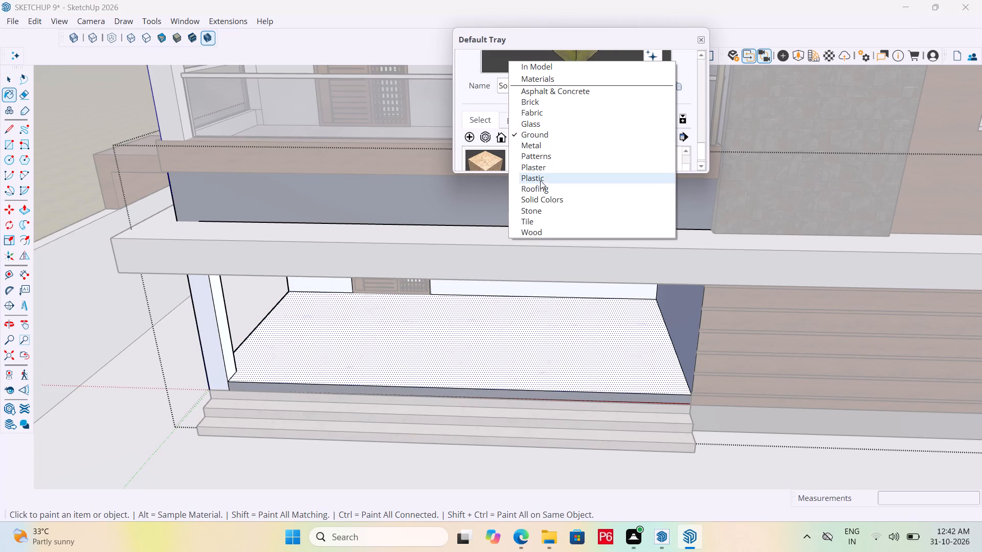
pyautogui.click(548, 211)
pyautogui.scroll(-2, 544, 162)
pyautogui.click(570, 134)
pyautogui.click(517, 332)
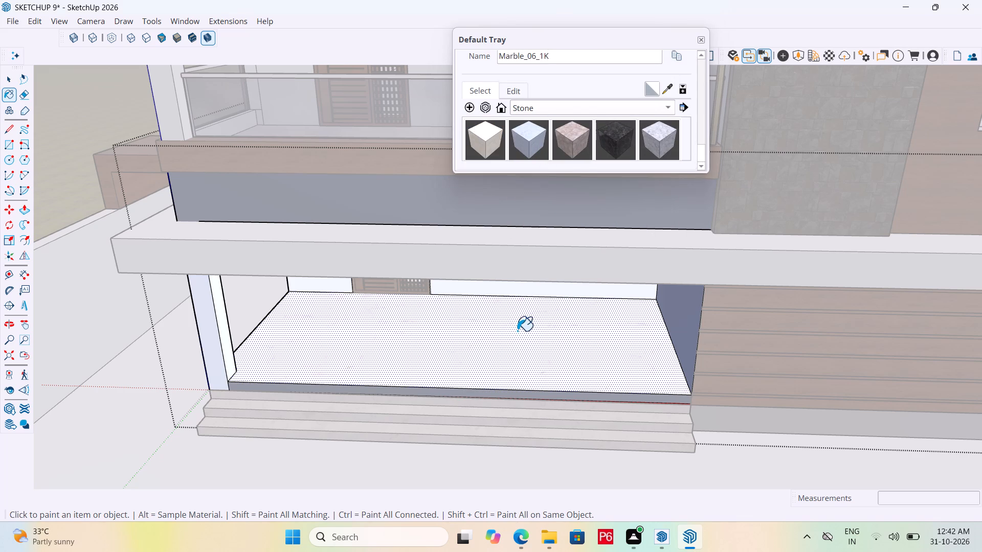
pyautogui.scroll(-5, 408, 410)
pyautogui.scroll(-3, 423, 353)
pyautogui.press('space')
# Open the entrance steps group, paint the risers and treads with Marble_06_1K, and leave the group.
pyautogui.moveTo(426, 325); pyautogui.dragTo(512, 337, button='middle')
pyautogui.scroll(-1, 427, 325)
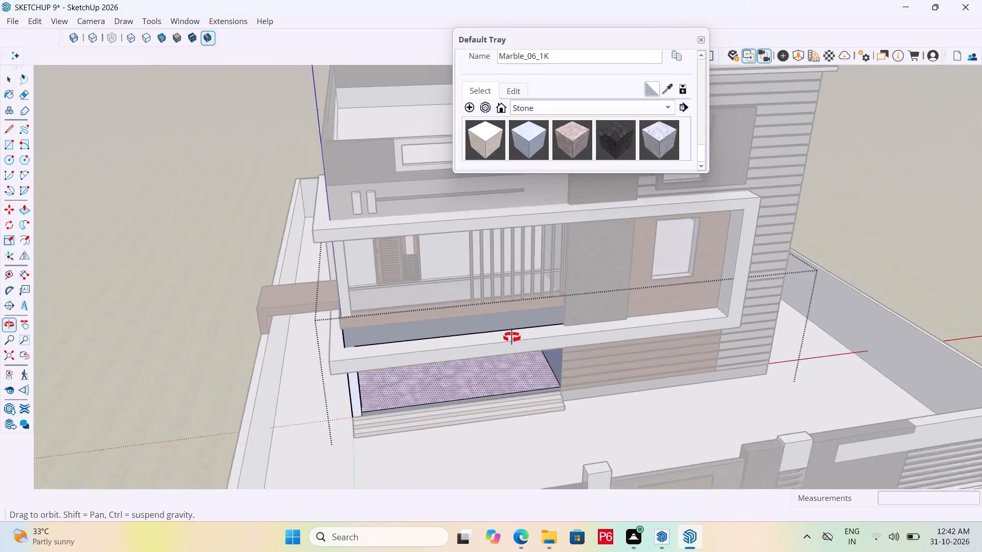
pyautogui.moveTo(512, 337); pyautogui.dragTo(529, 339, button='middle')
pyautogui.scroll(17, 514, 417)
pyautogui.press('space')
pyautogui.click(571, 324)
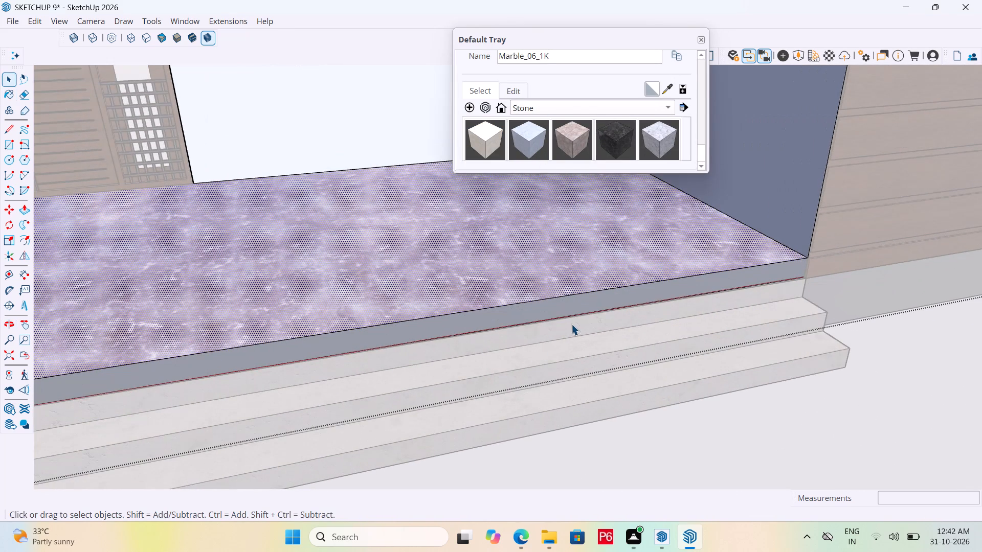
pyautogui.click(568, 327)
pyautogui.doubleClick(584, 338)
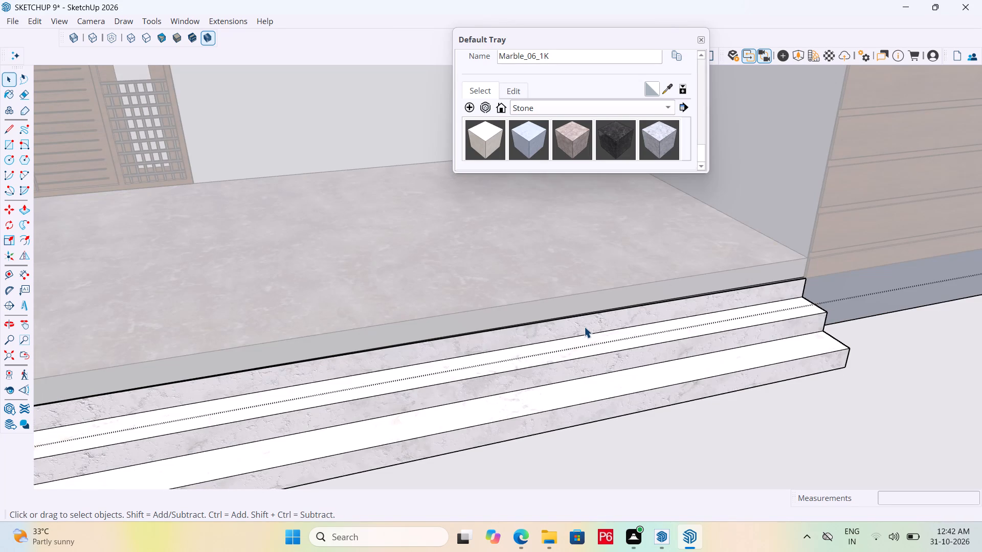
pyautogui.click(584, 327)
pyautogui.moveTo(586, 325); pyautogui.dragTo(590, 323)
pyautogui.click(576, 148)
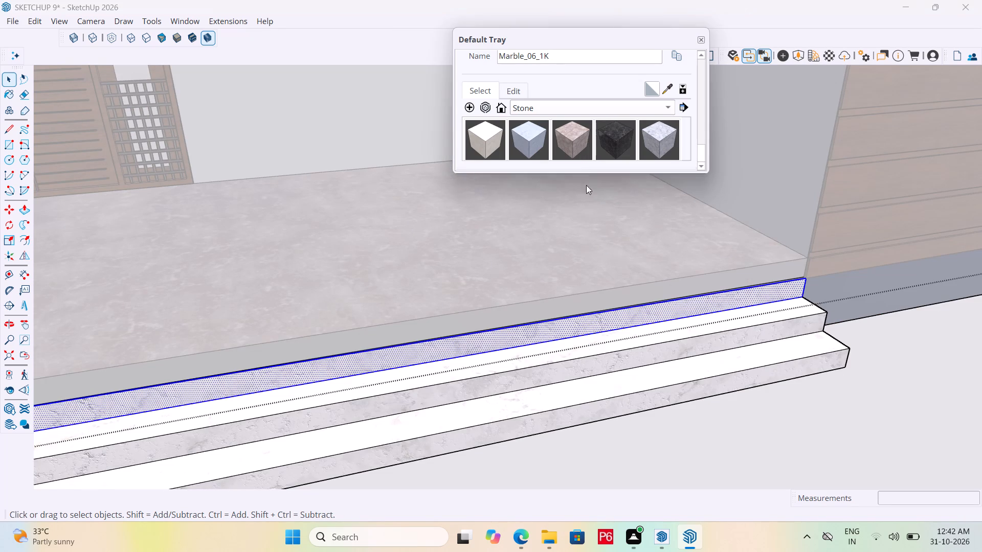
pyautogui.click(592, 313)
pyautogui.click(605, 337)
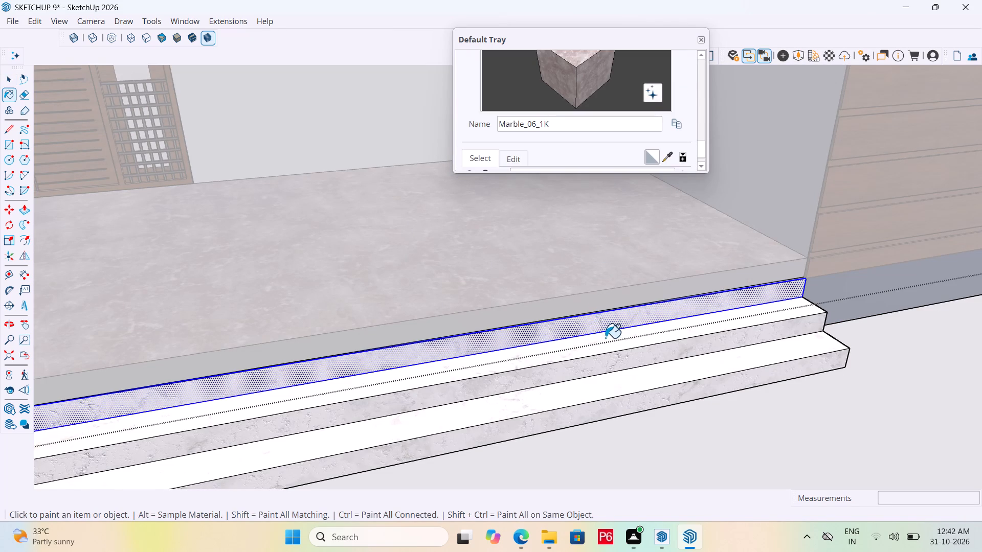
pyautogui.click(617, 361)
pyautogui.click(632, 379)
pyautogui.click(640, 402)
pyautogui.scroll(-6, 621, 336)
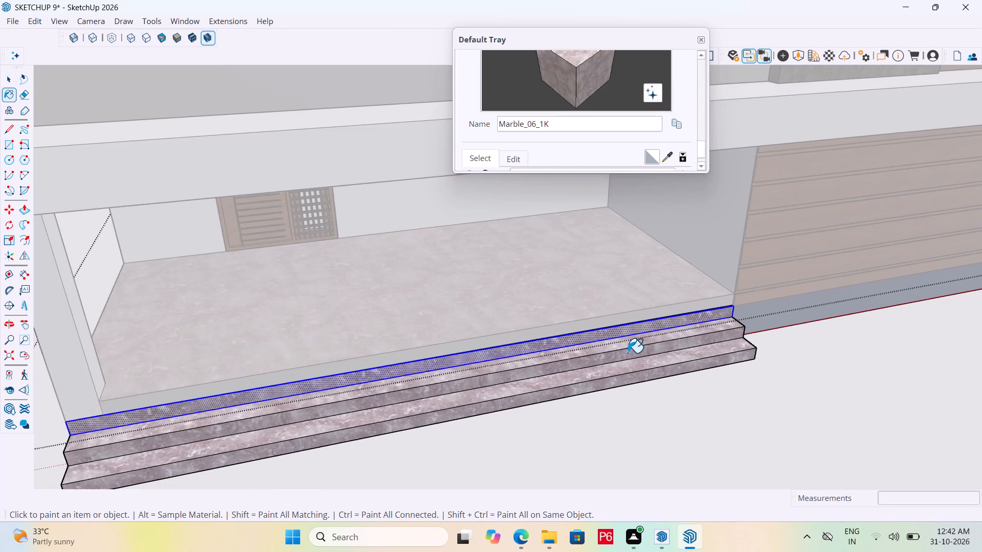
pyautogui.scroll(-7, 665, 370)
pyautogui.press('space')
pyautogui.click(418, 154)
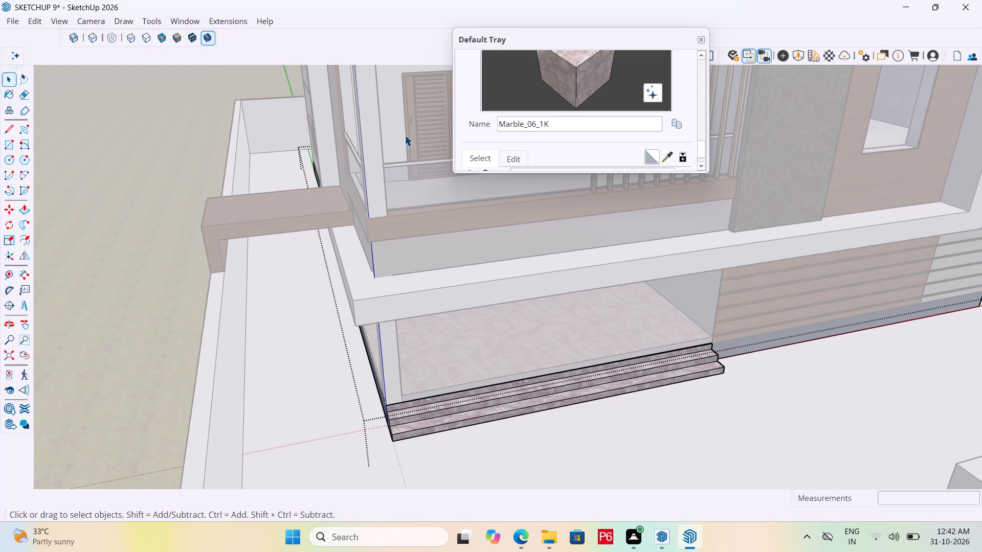
pyautogui.click(405, 135)
pyautogui.click(398, 131)
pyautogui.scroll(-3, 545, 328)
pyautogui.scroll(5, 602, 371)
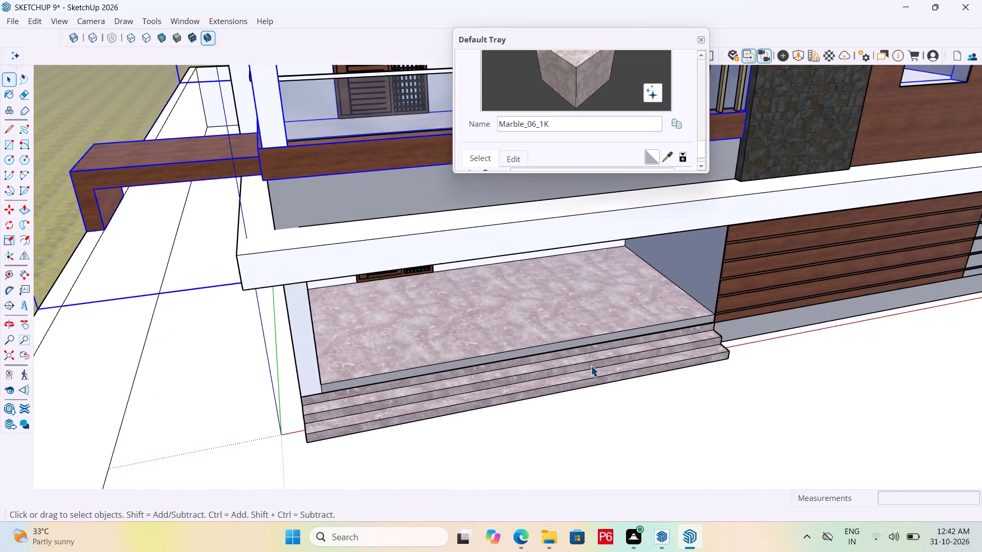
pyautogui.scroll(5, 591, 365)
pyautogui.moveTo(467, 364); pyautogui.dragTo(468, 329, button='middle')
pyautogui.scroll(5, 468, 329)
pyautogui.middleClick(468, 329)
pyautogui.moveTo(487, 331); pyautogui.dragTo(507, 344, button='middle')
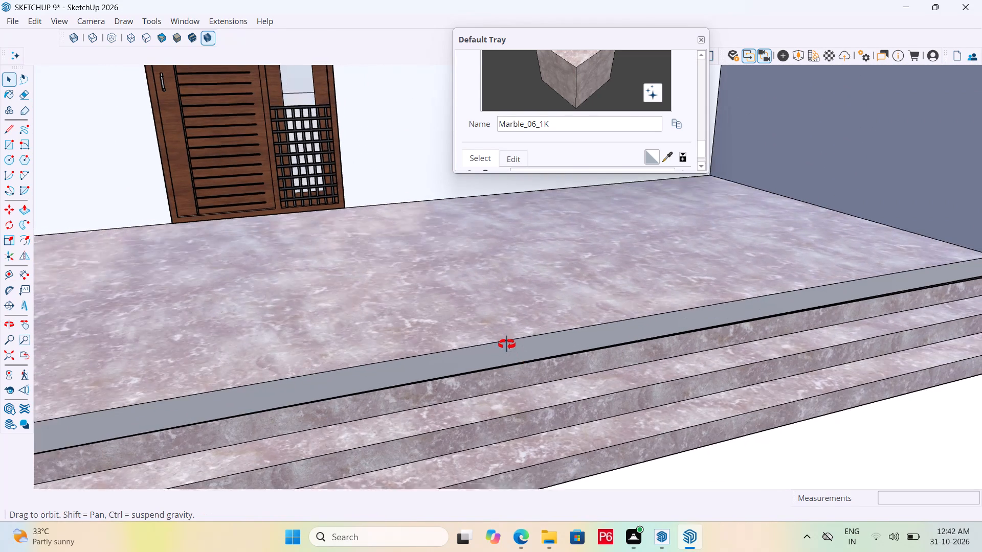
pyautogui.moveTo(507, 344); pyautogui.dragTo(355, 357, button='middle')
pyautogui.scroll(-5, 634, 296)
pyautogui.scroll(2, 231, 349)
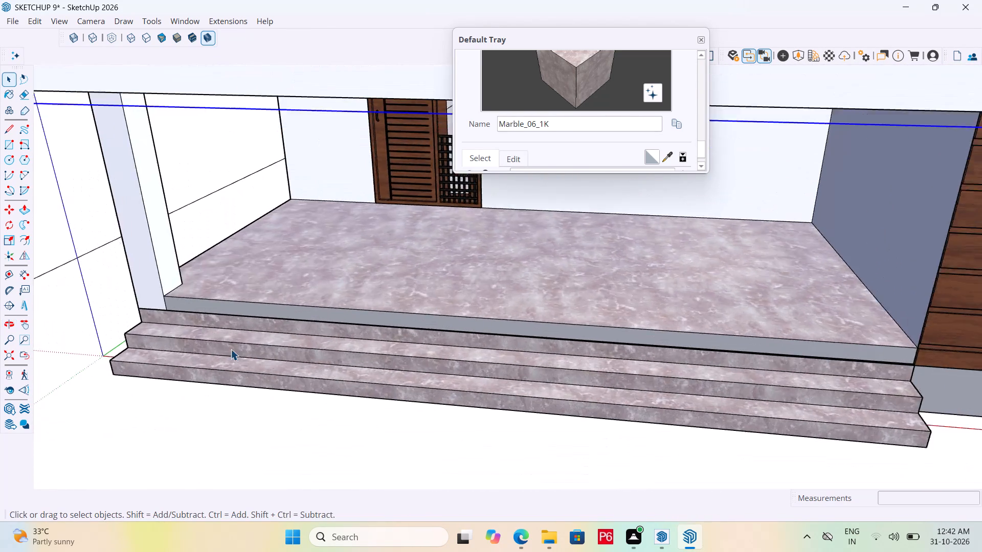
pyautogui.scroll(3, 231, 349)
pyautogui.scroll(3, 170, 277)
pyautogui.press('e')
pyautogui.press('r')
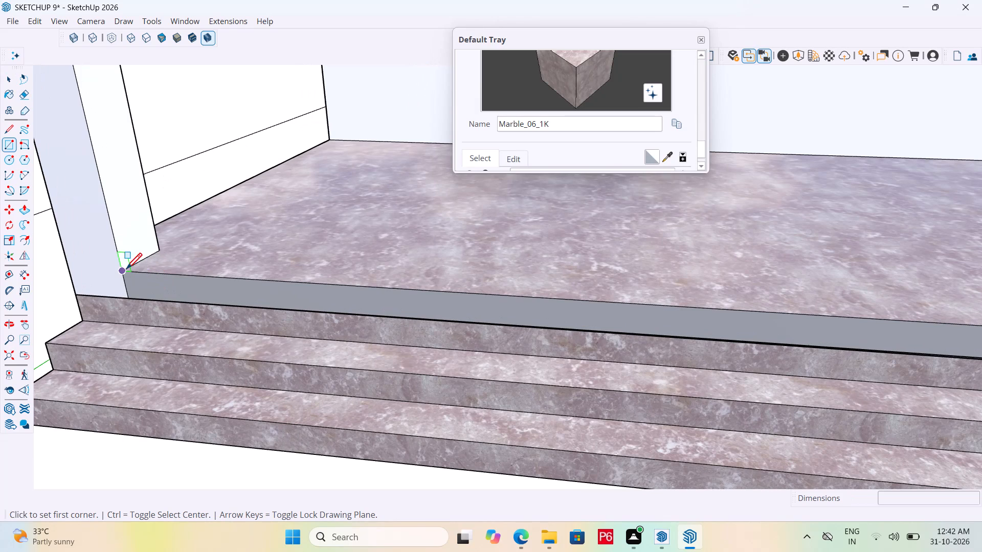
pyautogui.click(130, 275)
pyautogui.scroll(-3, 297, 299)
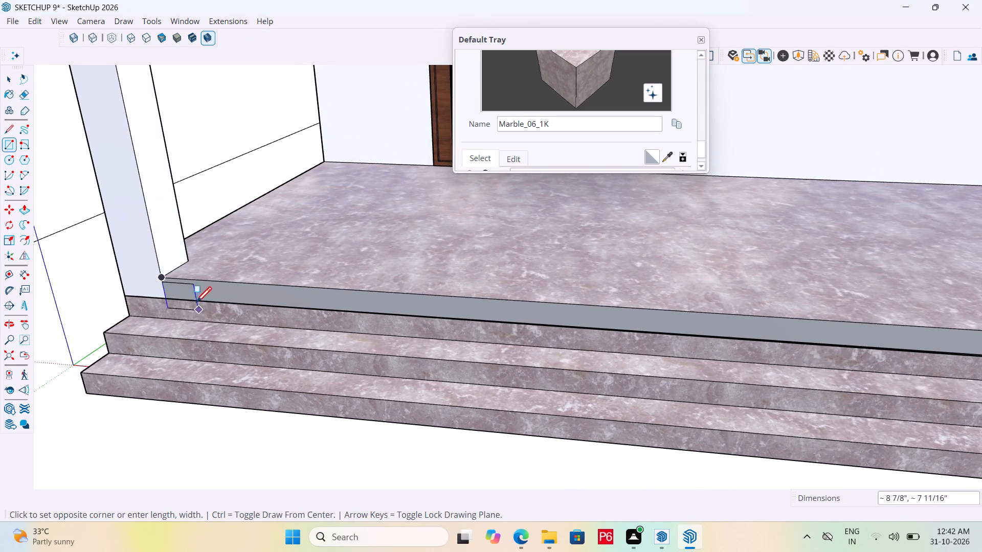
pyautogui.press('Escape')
# Inside the entrance steps group, draw a rectangle about 22' 5 7/16" by 6" over the porch slab's front edge.
pyautogui.scroll(4, 193, 297)
pyautogui.press('space')
pyautogui.click(177, 314)
pyautogui.tripleClick(174, 313)
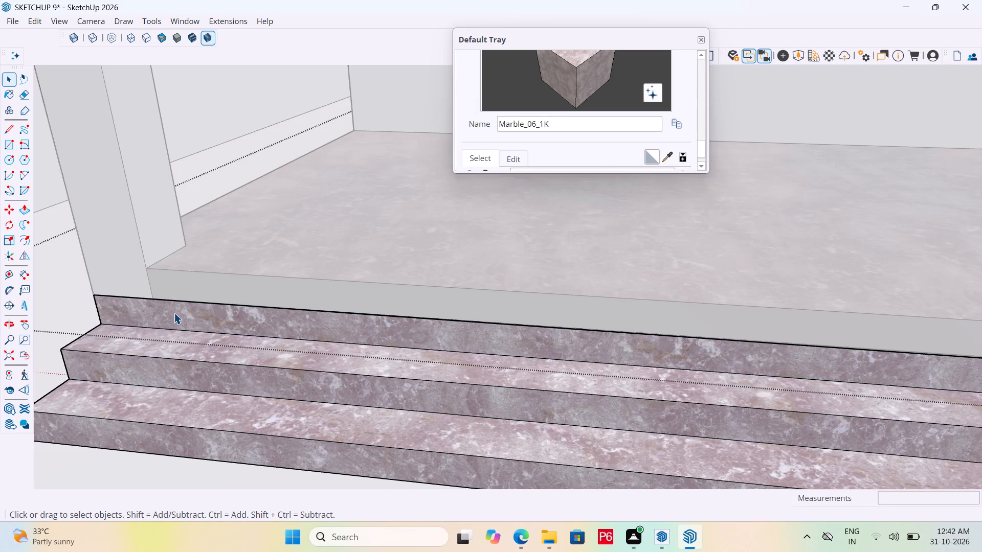
pyautogui.press('r')
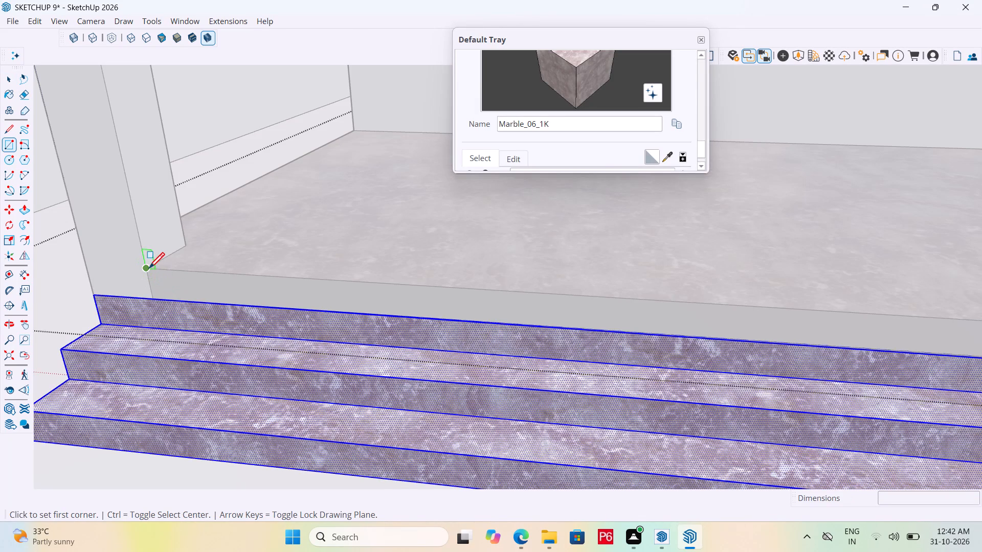
pyautogui.click(149, 270)
pyautogui.scroll(-11, 248, 302)
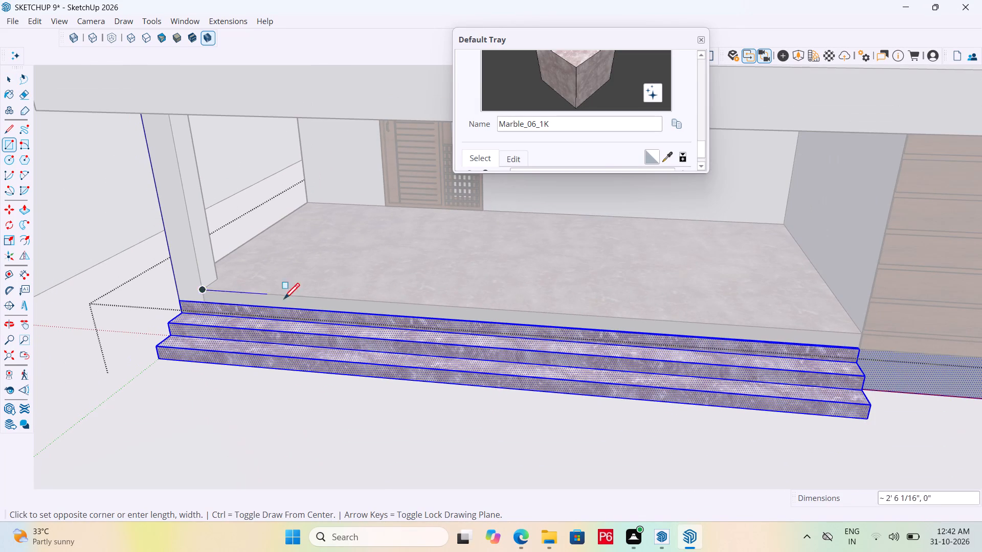
pyautogui.scroll(5, 734, 337)
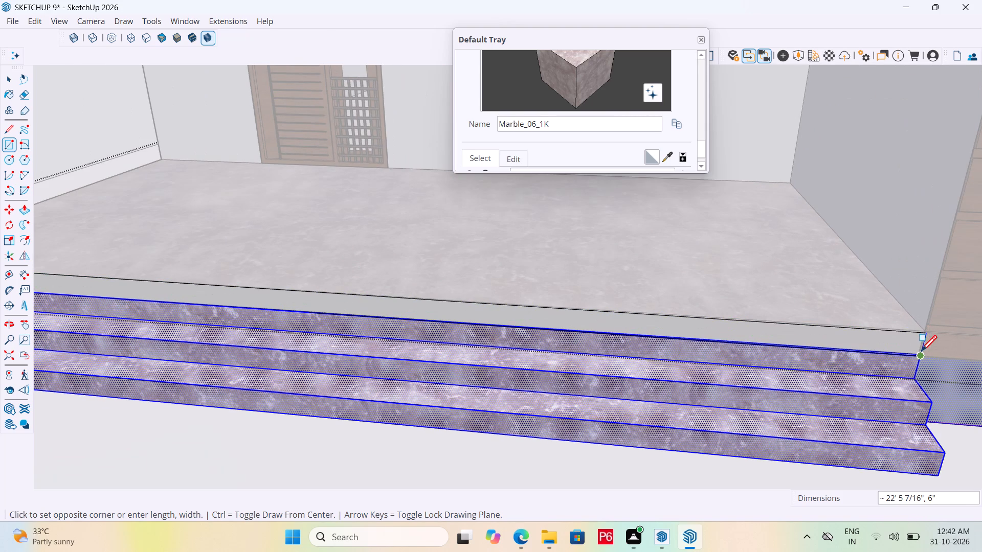
pyautogui.scroll(19, 919, 356)
pyautogui.middleClick(924, 355)
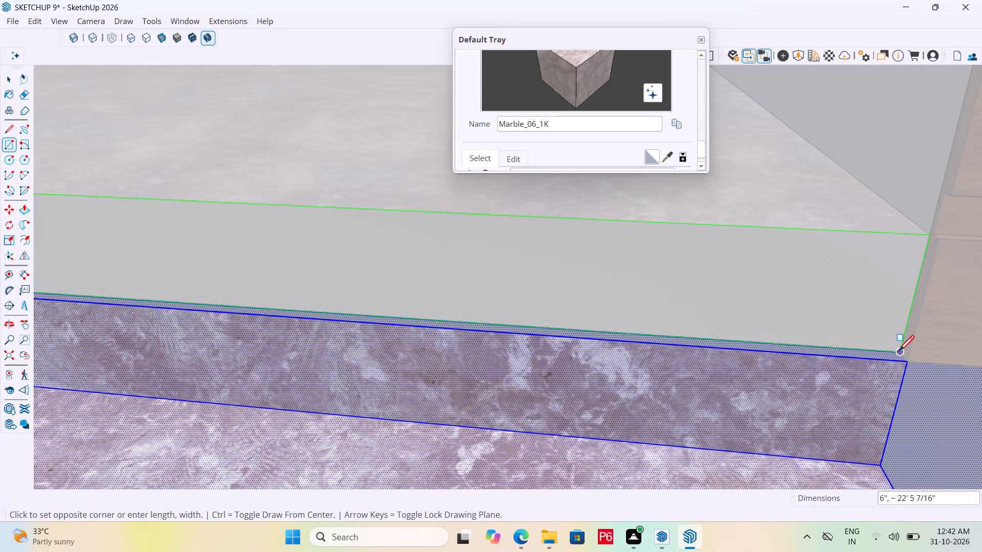
pyautogui.click(908, 362)
pyautogui.scroll(-3, 906, 349)
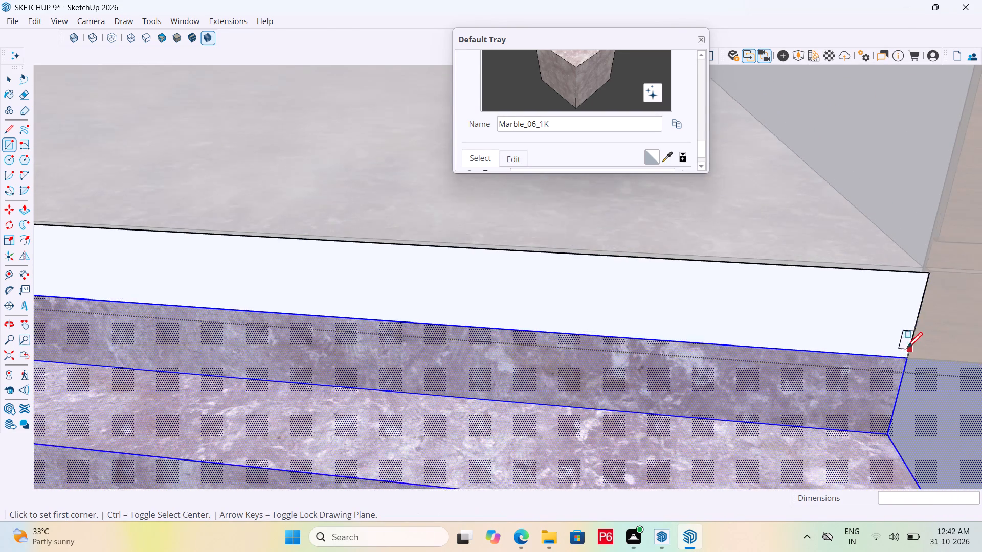
pyautogui.scroll(-3, 907, 350)
pyautogui.scroll(-11, 514, 342)
pyautogui.moveTo(554, 350); pyautogui.dragTo(735, 327, button='middle')
# Paint the new strip along the porch slab's front edge with Marble_06_1K and clear the selection.
pyautogui.press('space')
pyautogui.scroll(-1, 548, 141)
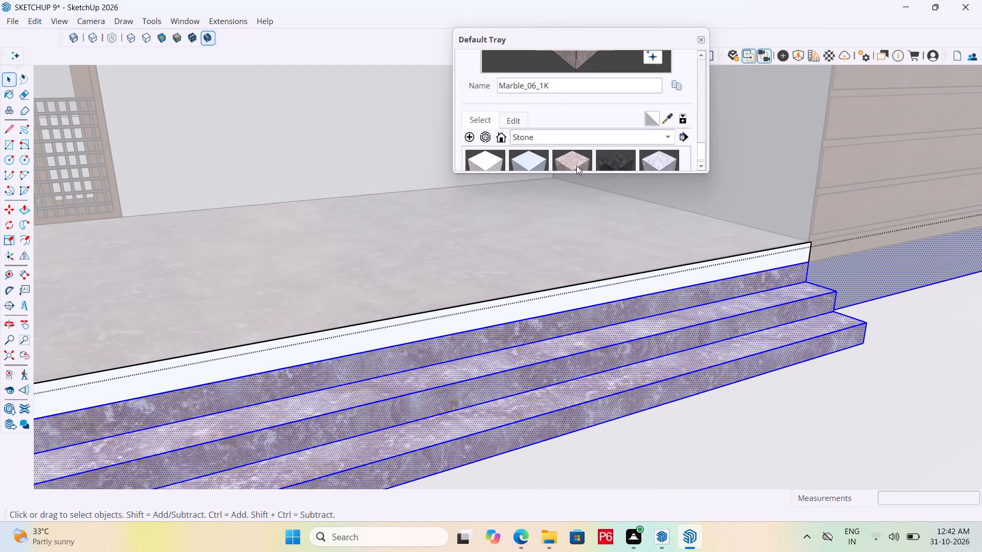
pyautogui.click(577, 164)
pyautogui.click(602, 300)
pyautogui.scroll(-5, 579, 293)
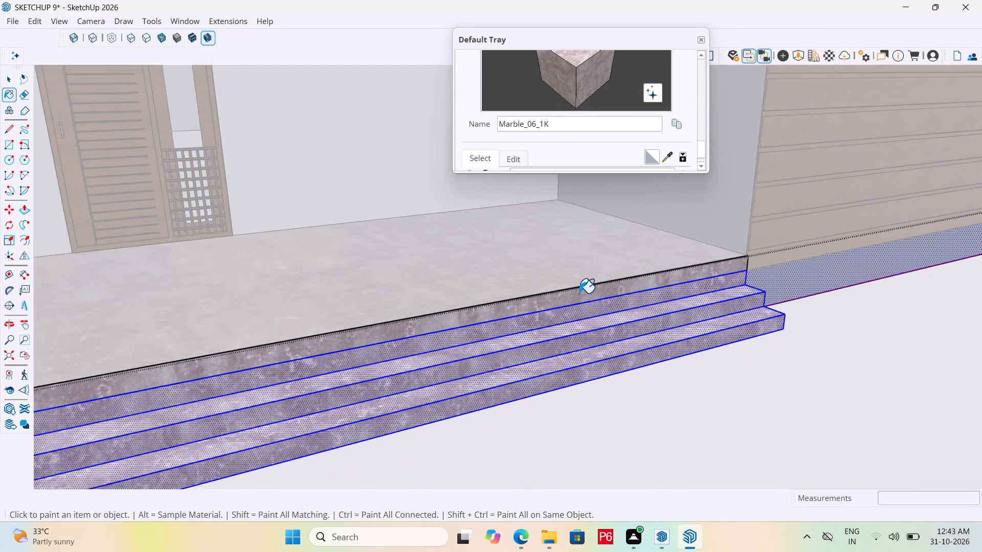
pyautogui.scroll(-1, 579, 293)
pyautogui.press('space')
pyautogui.click(804, 293)
# Save the model with the marble porch and steps.
pyautogui.hotkey('ctrl', 's')
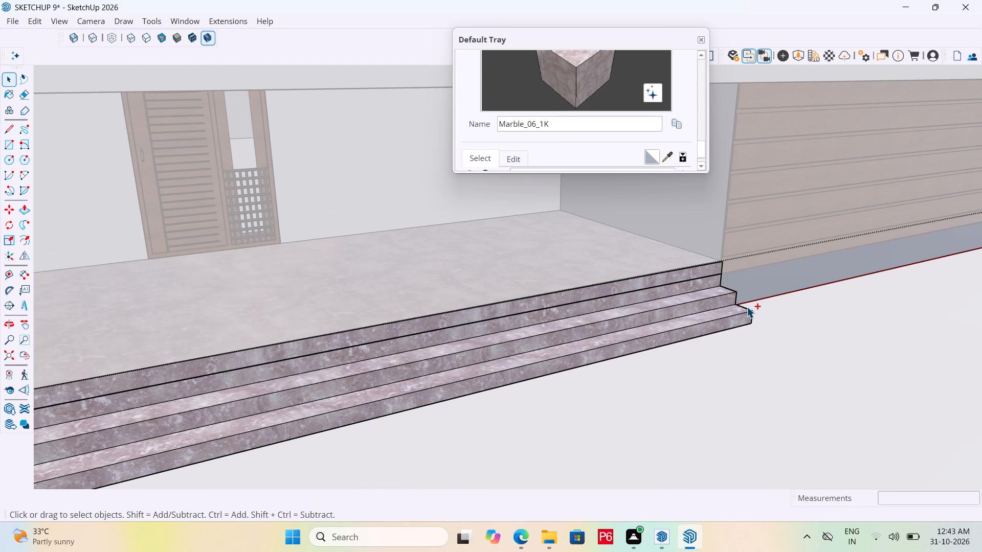
pyautogui.hotkey('ctrl', 's')
pyautogui.hotkey('ctrl', 's')
pyautogui.hotkey('ctrl', 's')
pyautogui.hotkey('ctrl', 's')
pyautogui.press('space')
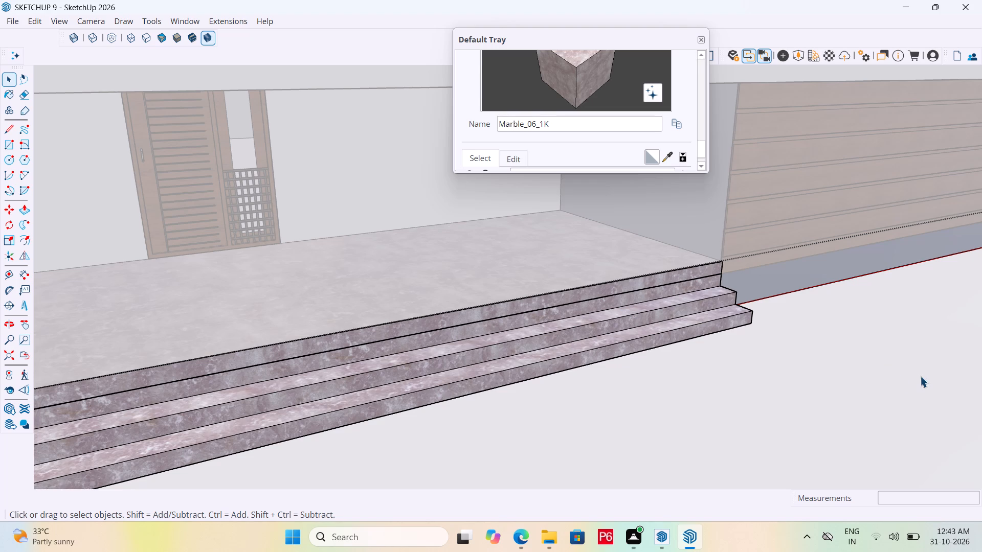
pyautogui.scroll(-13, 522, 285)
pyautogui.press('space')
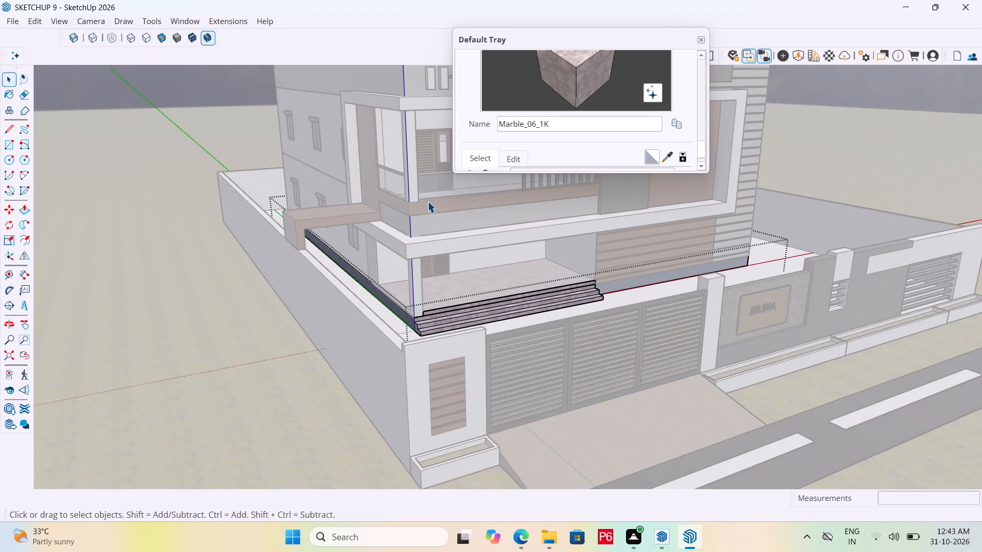
# Leave the entrance steps group.
pyautogui.click(429, 194)
pyautogui.click(178, 250)
# Open the first-floor walls group, paint the balcony floor with Marble_06_1K, and leave the group.
pyautogui.scroll(1, 415, 169)
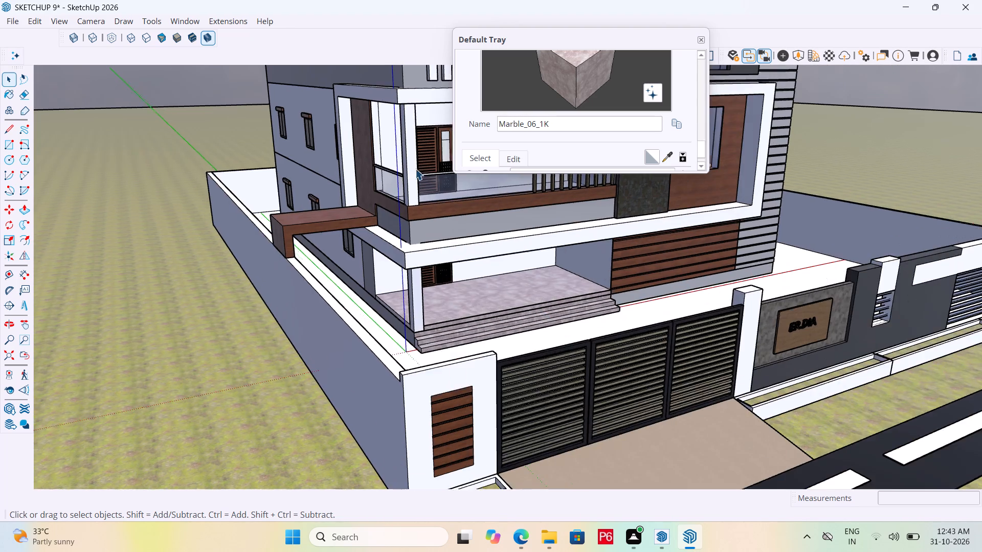
pyautogui.moveTo(415, 171); pyautogui.dragTo(387, 267, button='middle')
pyautogui.scroll(7, 477, 220)
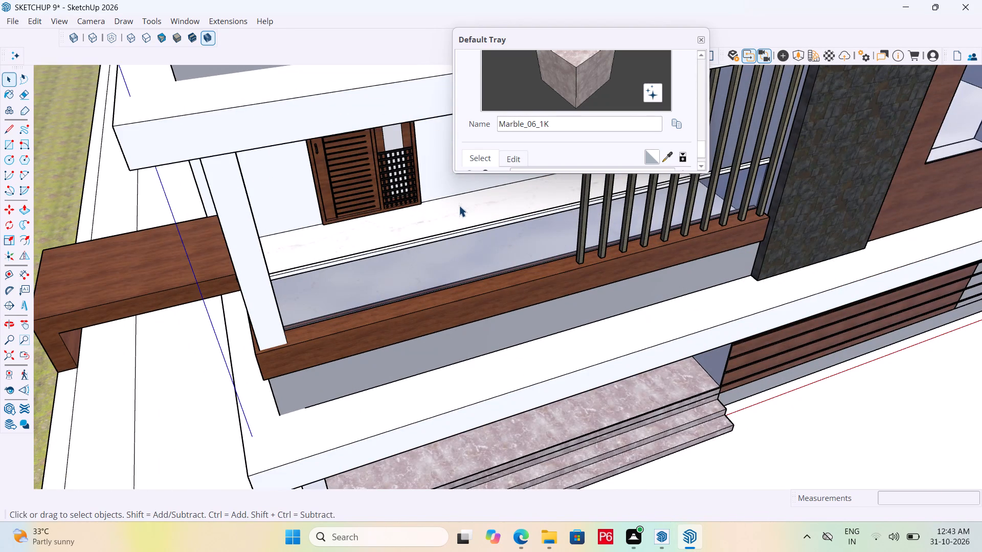
pyautogui.click(459, 205)
pyautogui.click(457, 208)
pyautogui.doubleClick(457, 208)
pyautogui.click(449, 209)
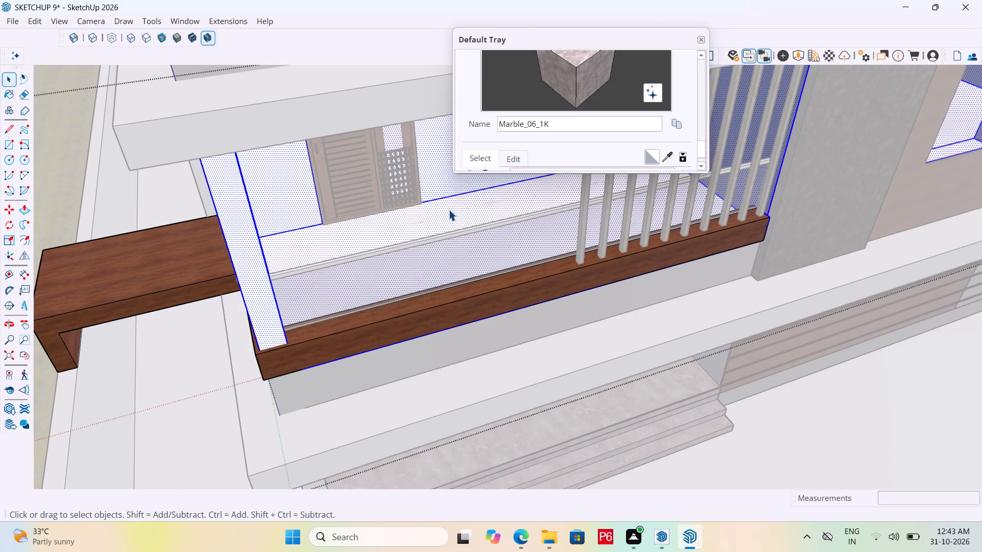
pyautogui.click(462, 213)
pyautogui.scroll(-2, 571, 148)
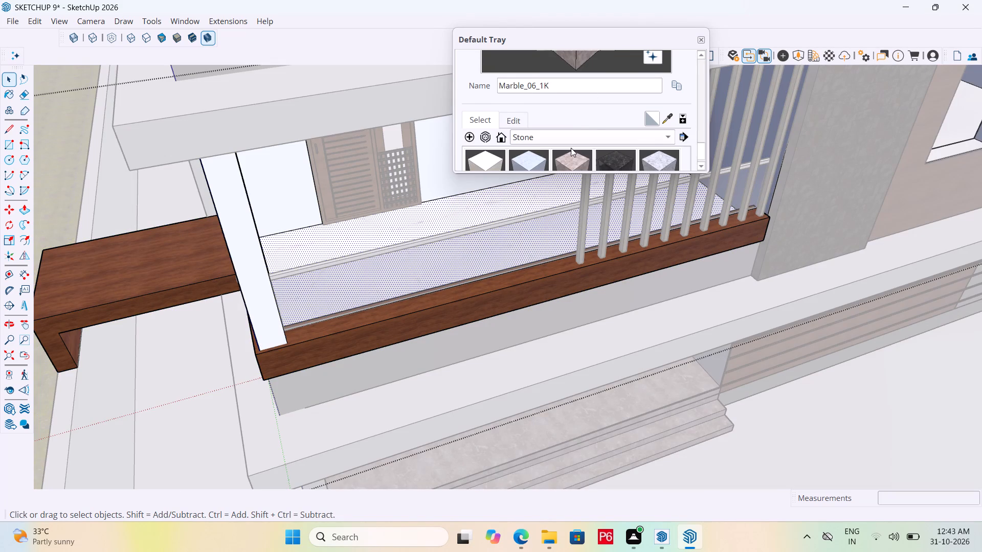
pyautogui.click(579, 139)
pyautogui.click(454, 214)
pyautogui.scroll(-2, 401, 186)
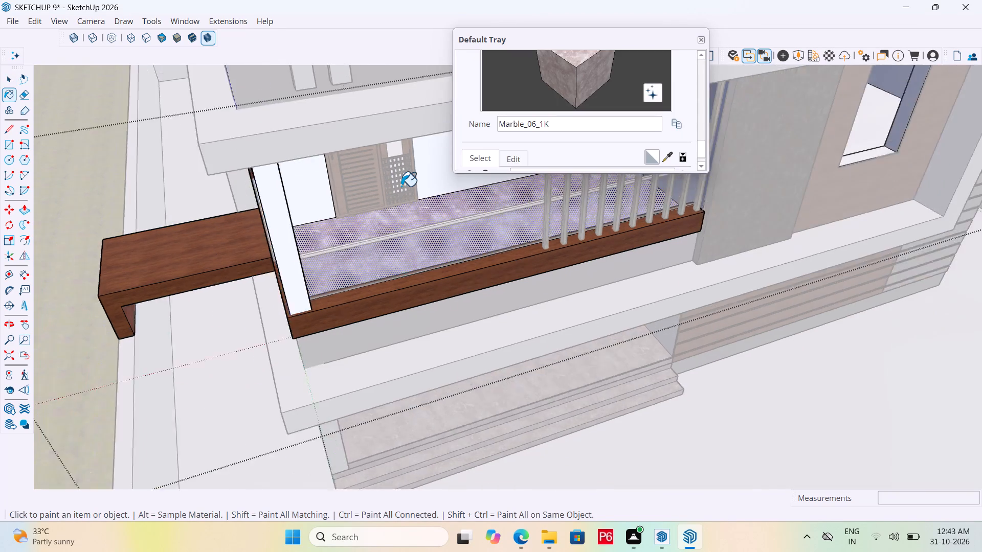
pyautogui.scroll(-7, 401, 186)
pyautogui.press('space')
pyautogui.click(196, 231)
# Save the model with the marble balcony floor.
pyautogui.moveTo(362, 248); pyautogui.dragTo(377, 144, button='middle')
pyautogui.hotkey('ctrl', 's')
pyautogui.hotkey('ctrl', 's')
pyautogui.hotkey('ctrl', 's')
pyautogui.hotkey('ctrl', 's')
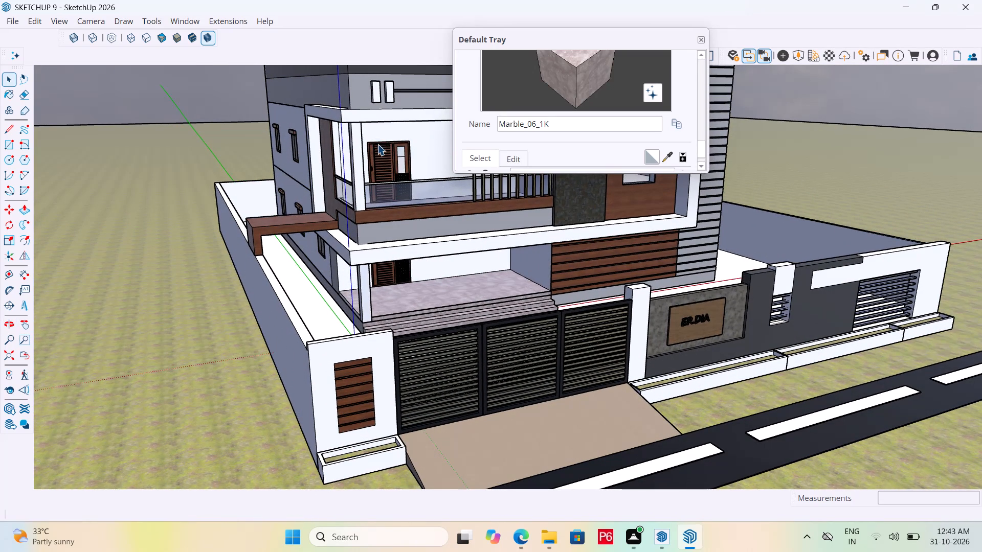
pyautogui.hotkey('ctrl', 's')
pyautogui.hotkey('ctrl', 's')
pyautogui.hotkey('ctrl', 's')
pyautogui.hotkey('ctrl', 's')
pyautogui.hotkey('ctrl', 's')
pyautogui.hotkey('ctrl', 's')
pyautogui.hotkey('ctrl', 's')
pyautogui.hotkey('ctrl', 's')
# Move the floating Default Tray clear of the house's front balcony.
pyautogui.scroll(-5, 392, 210)
pyautogui.moveTo(585, 38); pyautogui.dragTo(766, 24)
pyautogui.moveTo(611, 37); pyautogui.dragTo(694, 37)
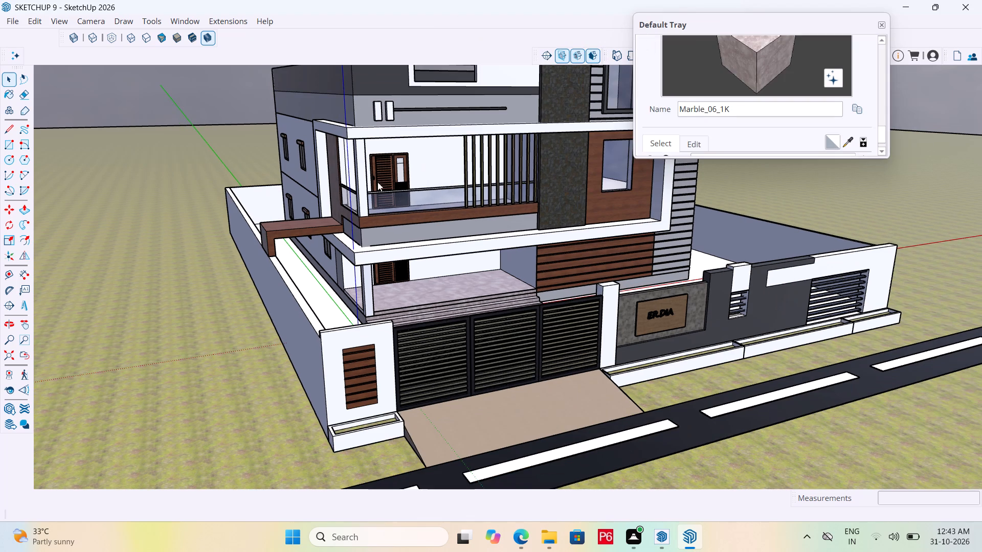
# Examine the house front, gate, compound wall and road from several angles.
pyautogui.scroll(-5, 218, 247)
pyautogui.moveTo(304, 257); pyautogui.dragTo(354, 279, button='middle')
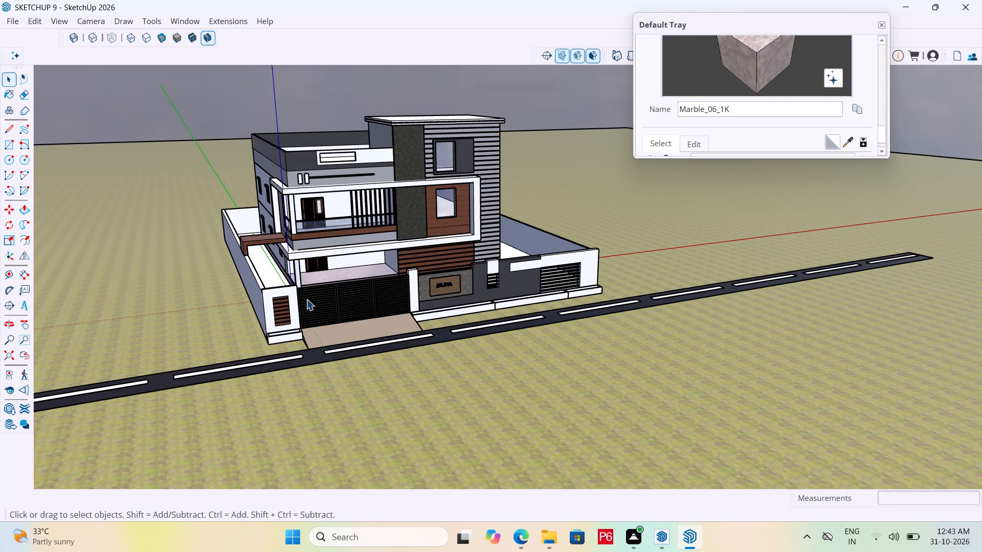
pyautogui.scroll(5, 292, 306)
pyautogui.moveTo(310, 317); pyautogui.dragTo(309, 323, button='middle')
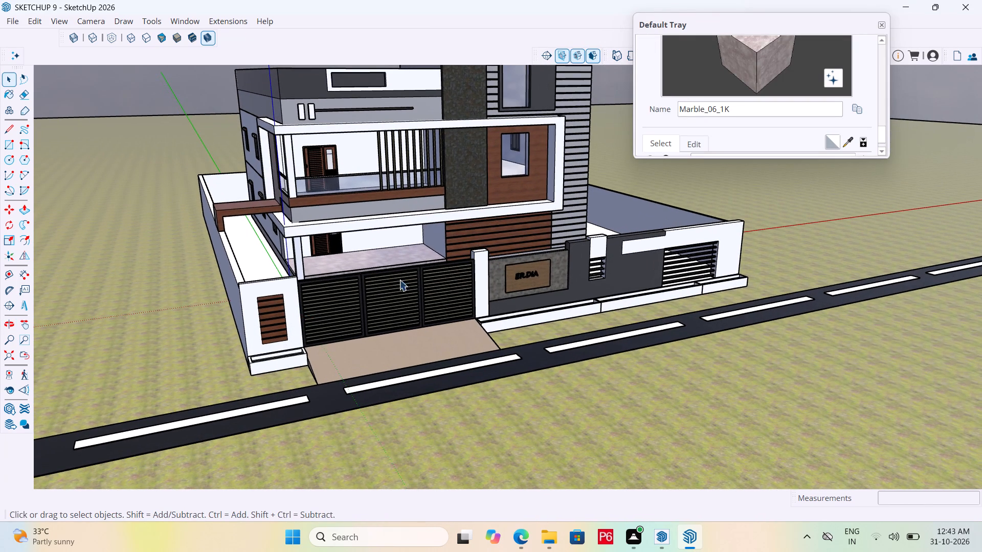
pyautogui.scroll(-1, 525, 251)
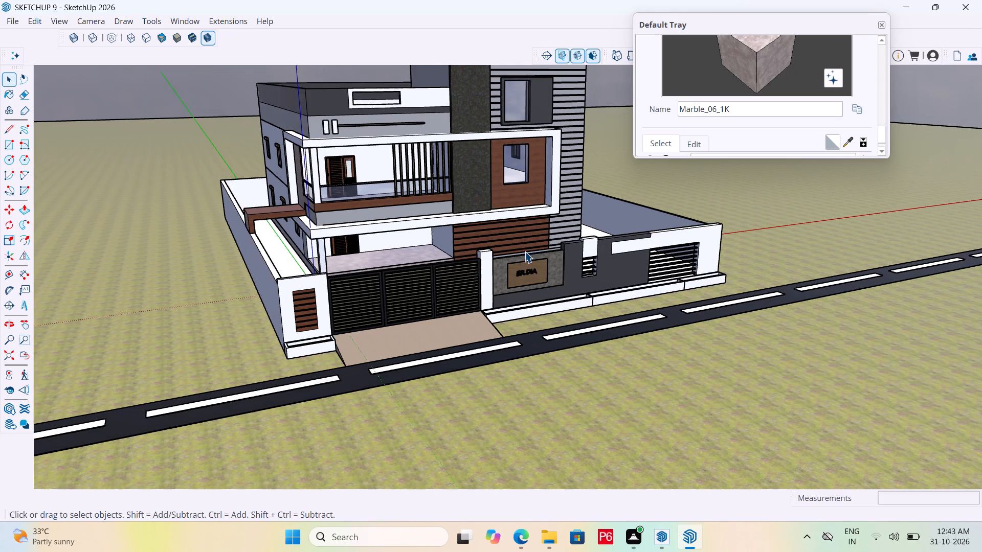
pyautogui.scroll(-2, 525, 251)
pyautogui.moveTo(437, 311); pyautogui.dragTo(379, 376, button='middle')
pyautogui.scroll(7, 343, 399)
pyautogui.moveTo(354, 394); pyautogui.dragTo(367, 388, button='middle')
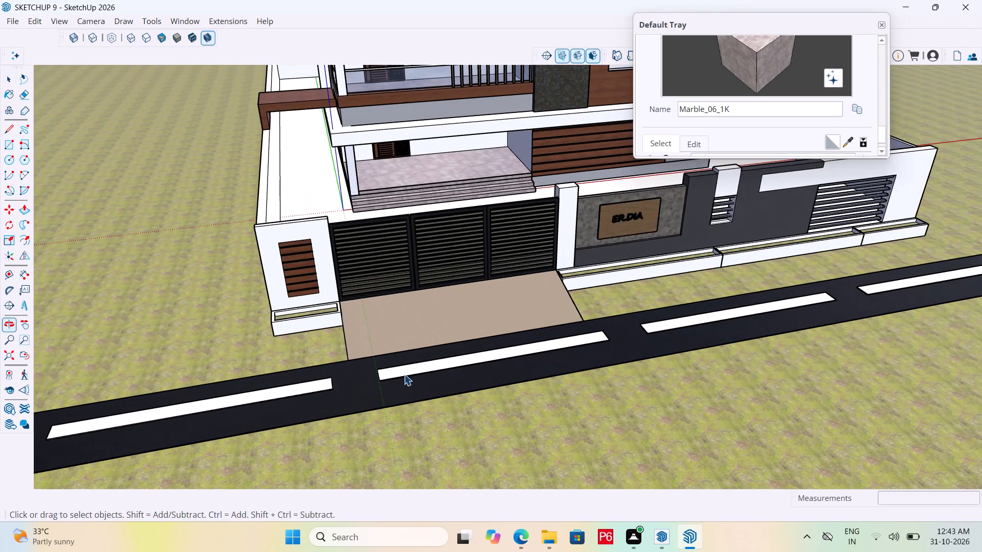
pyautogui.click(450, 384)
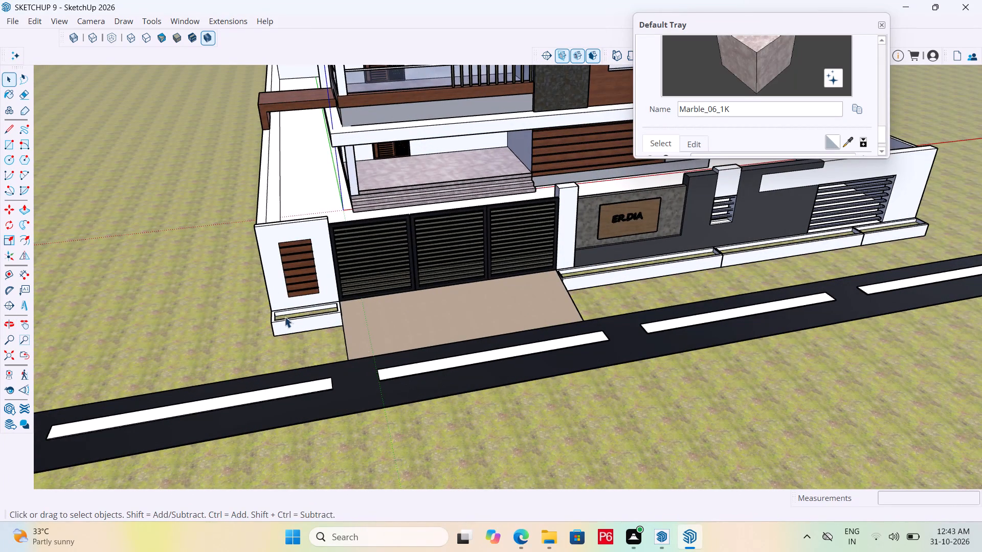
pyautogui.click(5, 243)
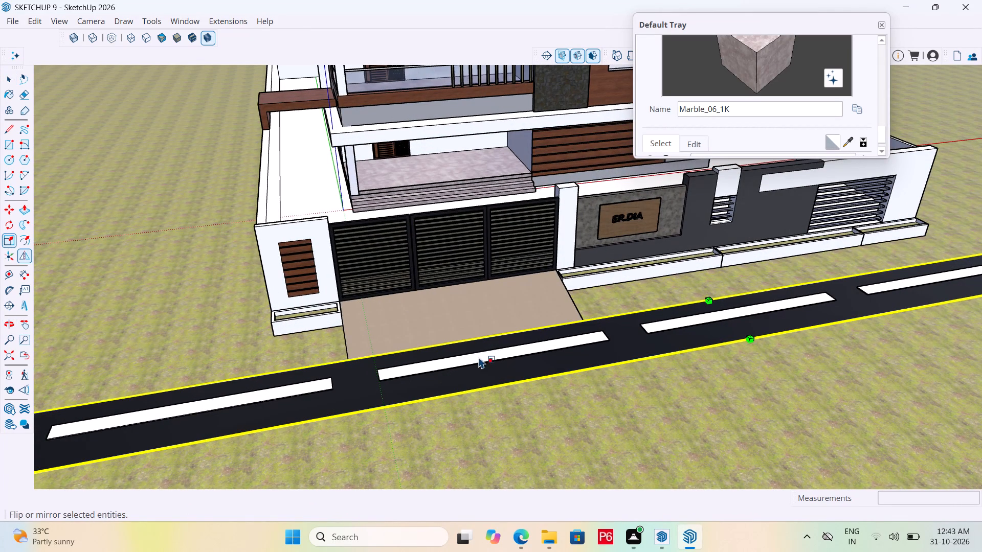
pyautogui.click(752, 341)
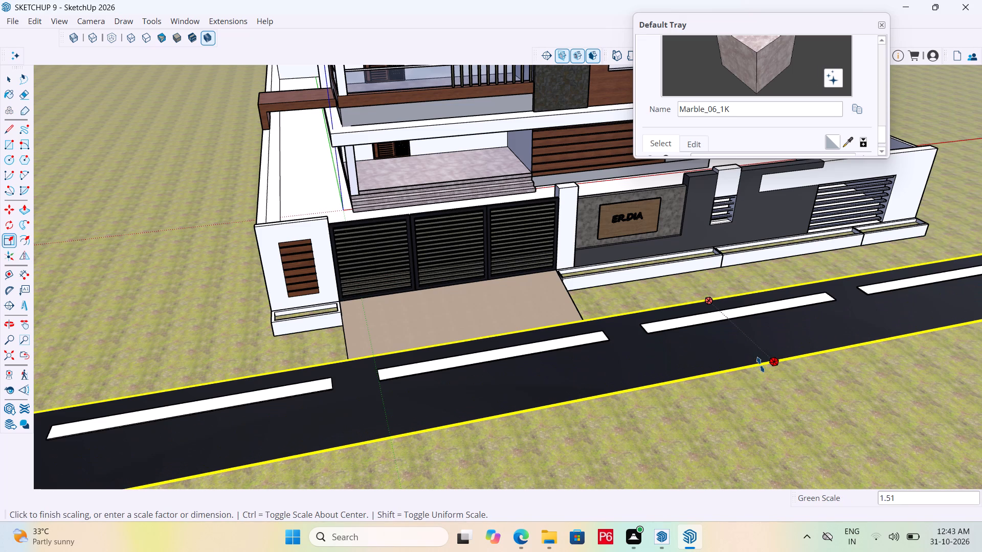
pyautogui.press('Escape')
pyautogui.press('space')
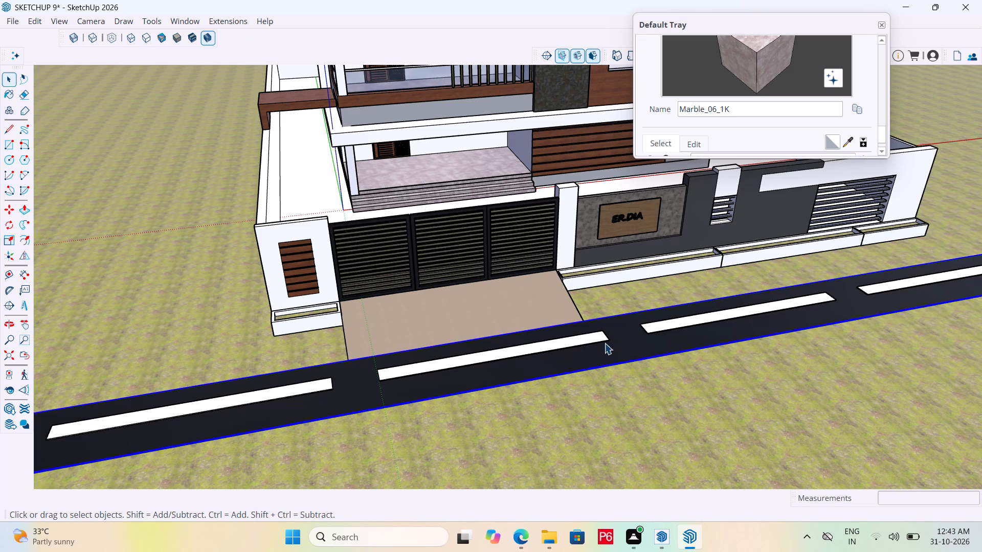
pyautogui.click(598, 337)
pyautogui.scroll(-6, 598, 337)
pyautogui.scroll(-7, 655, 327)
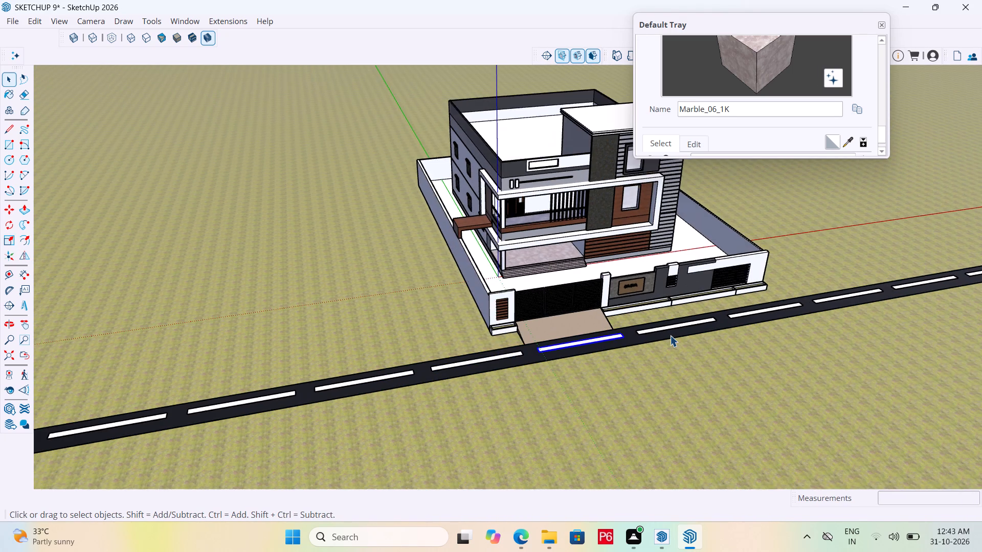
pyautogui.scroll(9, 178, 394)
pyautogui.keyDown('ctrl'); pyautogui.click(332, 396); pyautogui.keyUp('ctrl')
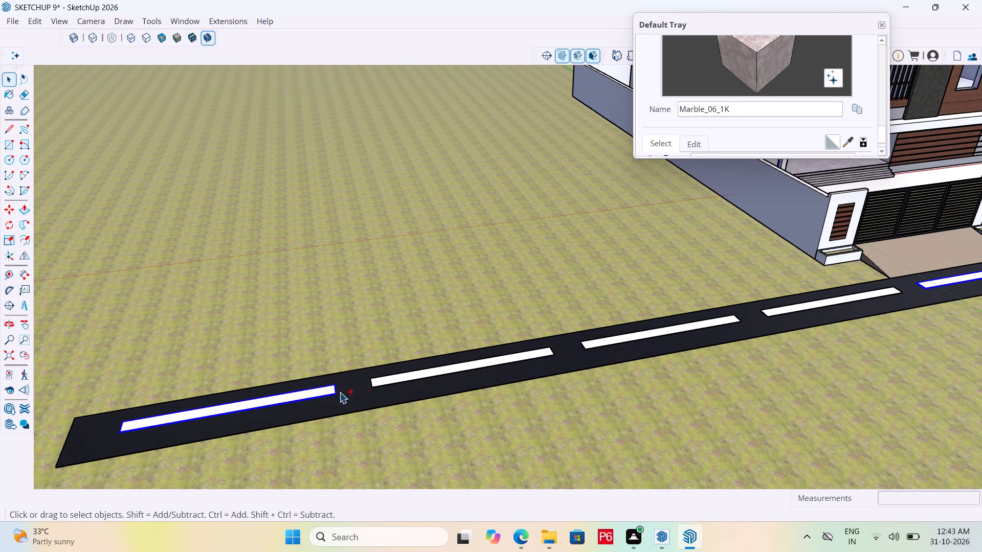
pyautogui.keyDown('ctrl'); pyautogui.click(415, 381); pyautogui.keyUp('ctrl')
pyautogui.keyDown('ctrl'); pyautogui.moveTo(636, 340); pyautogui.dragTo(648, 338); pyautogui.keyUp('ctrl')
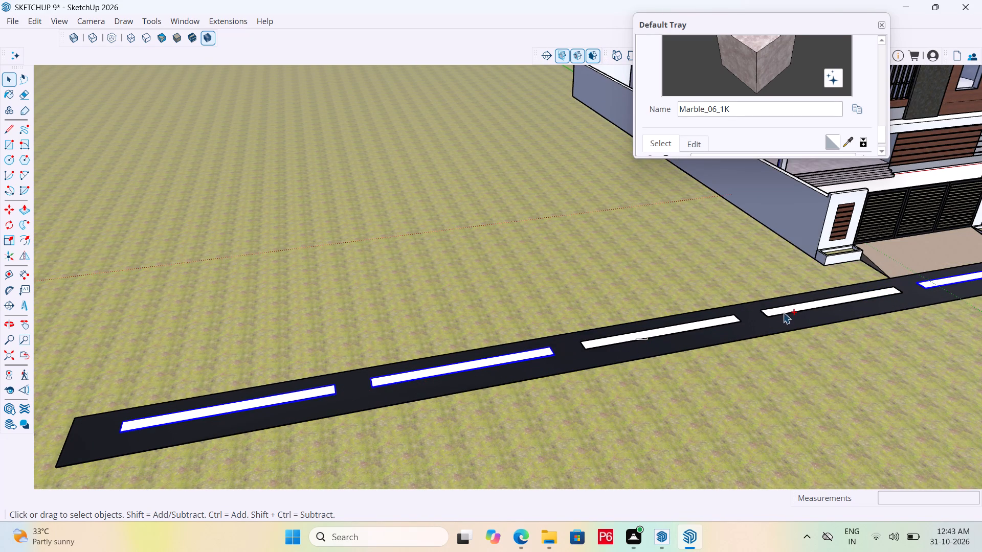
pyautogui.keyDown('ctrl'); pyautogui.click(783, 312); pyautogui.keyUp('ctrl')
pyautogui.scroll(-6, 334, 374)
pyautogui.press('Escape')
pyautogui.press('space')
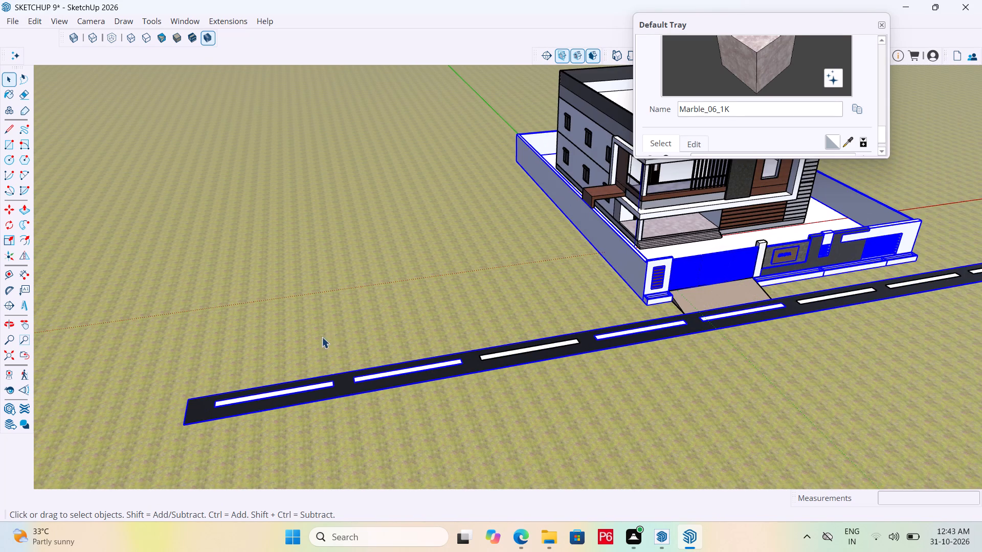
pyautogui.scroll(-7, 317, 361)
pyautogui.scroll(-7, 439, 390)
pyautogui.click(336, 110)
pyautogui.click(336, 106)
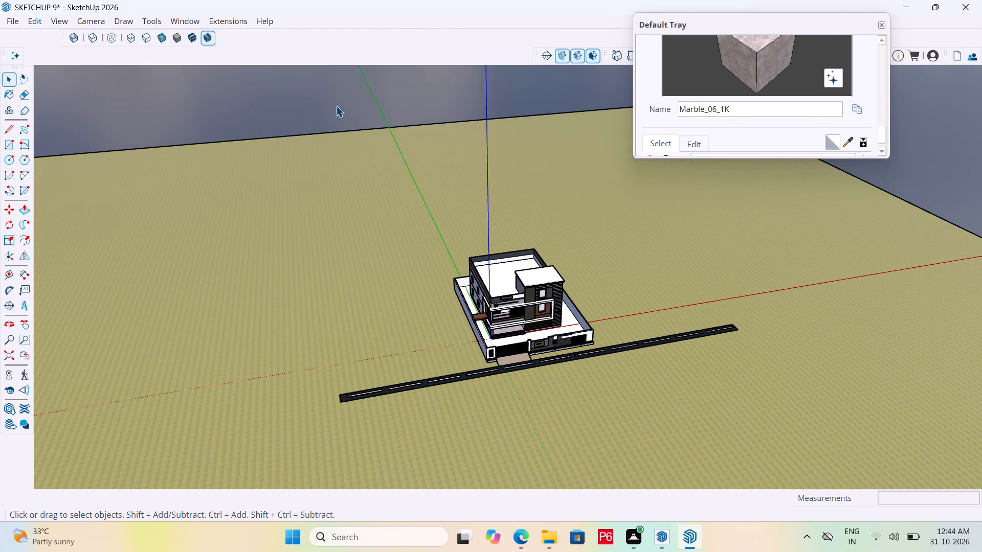
# Examine the front facade, gate and road from street level.
pyautogui.scroll(6, 464, 301)
pyautogui.scroll(6, 594, 397)
pyautogui.moveTo(622, 373); pyautogui.dragTo(625, 283, button='middle')
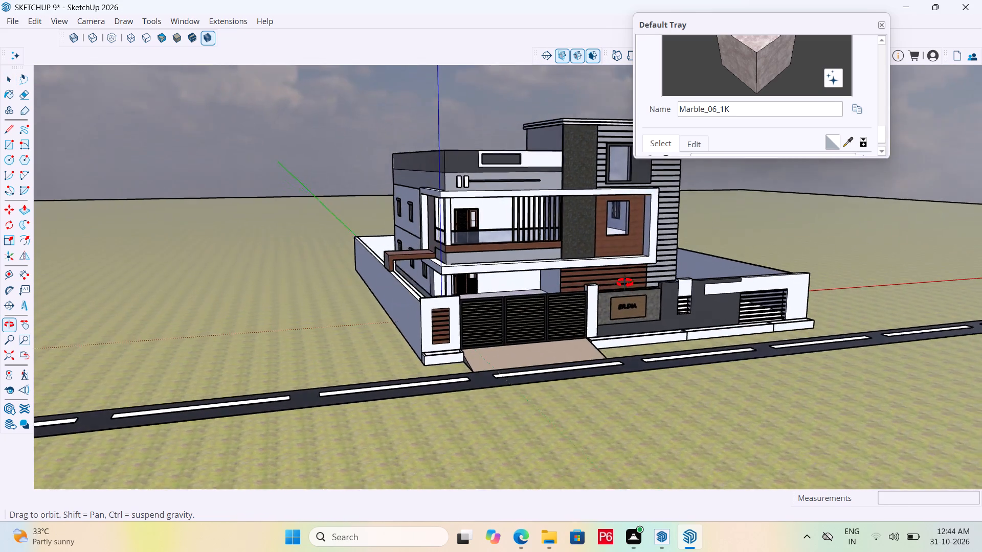
pyautogui.moveTo(625, 283); pyautogui.dragTo(614, 289, button='middle')
pyautogui.scroll(1, 607, 279)
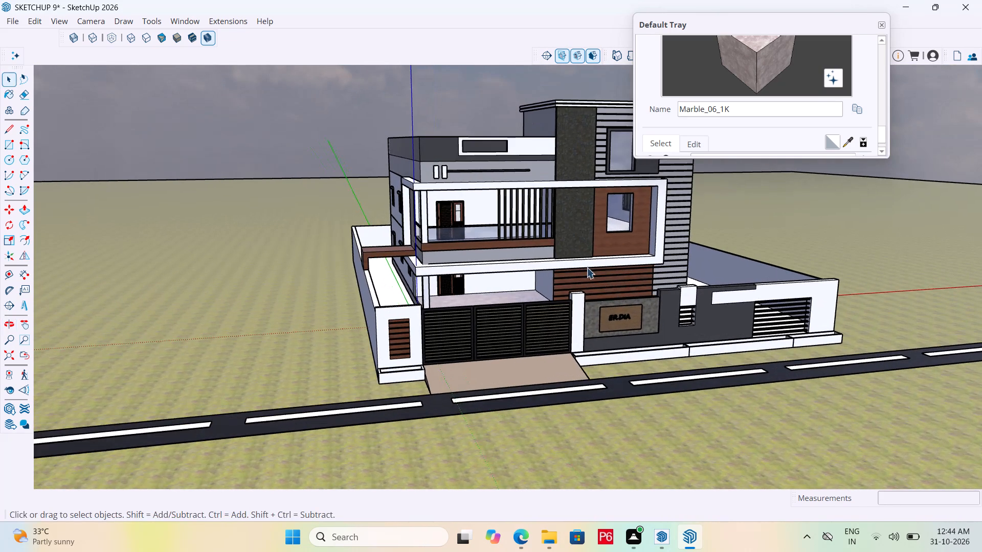
pyautogui.scroll(-2, 544, 307)
pyautogui.scroll(3, 600, 144)
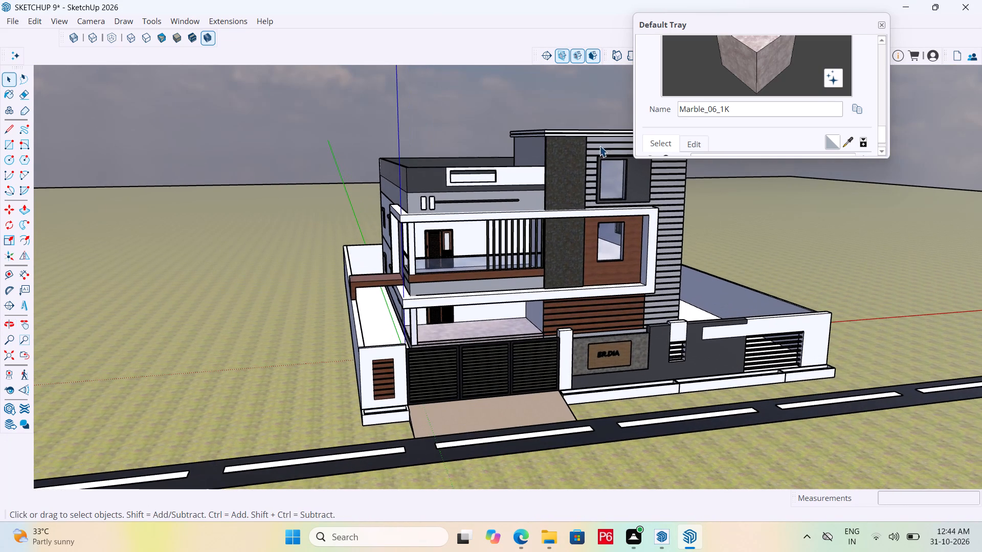
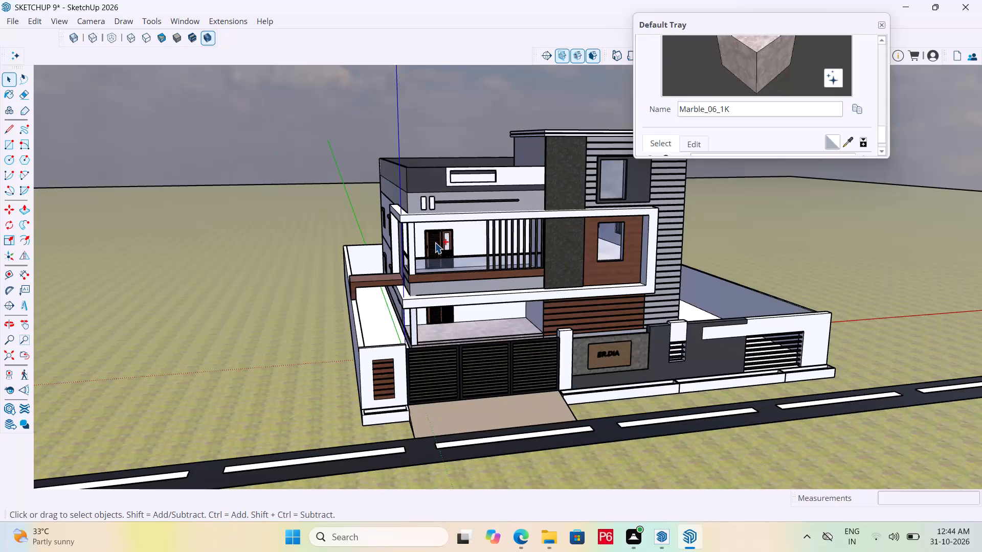
# Save the house model.
pyautogui.hotkey('ctrl', 's')
pyautogui.hotkey('ctrl', 's')
pyautogui.hotkey('ctrl', 's')
pyautogui.hotkey('ctrl', 's')
pyautogui.hotkey('ctrl', 's')
pyautogui.hotkey('ctrl', 's')
pyautogui.hotkey('ctrl', 's')
pyautogui.hotkey('ctrl', 's')
pyautogui.hotkey('ctrl', 's')
pyautogui.hotkey('ctrl', 's')
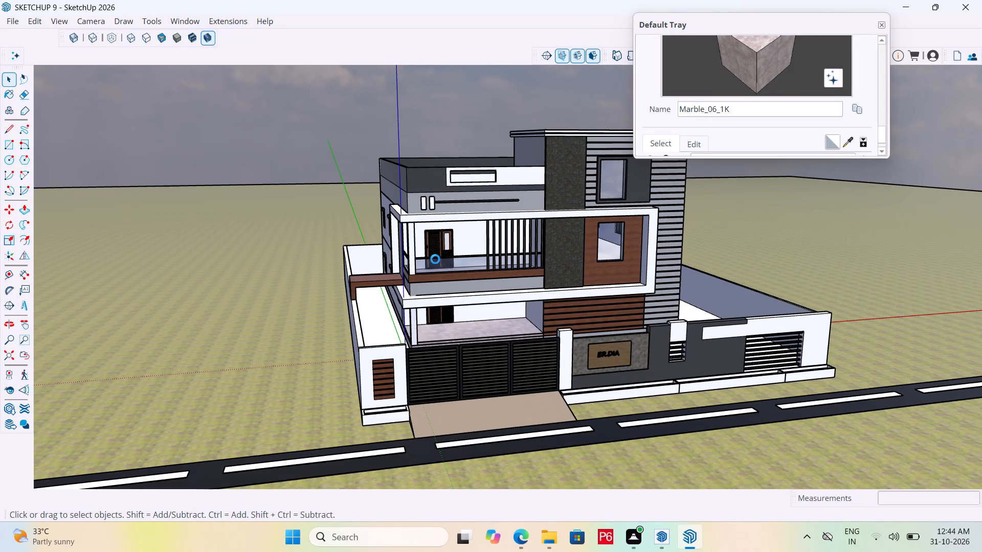
pyautogui.hotkey('ctrl', 's')
pyautogui.press('space')
pyautogui.press('space')
pyautogui.press('space')
pyautogui.press('space')
# Examine the gate, ramp, front compound wall with its slatted openings and planters, and the road.
pyautogui.moveTo(505, 281); pyautogui.dragTo(511, 284, button='middle')
pyautogui.scroll(-3, 519, 225)
pyautogui.scroll(1, 508, 371)
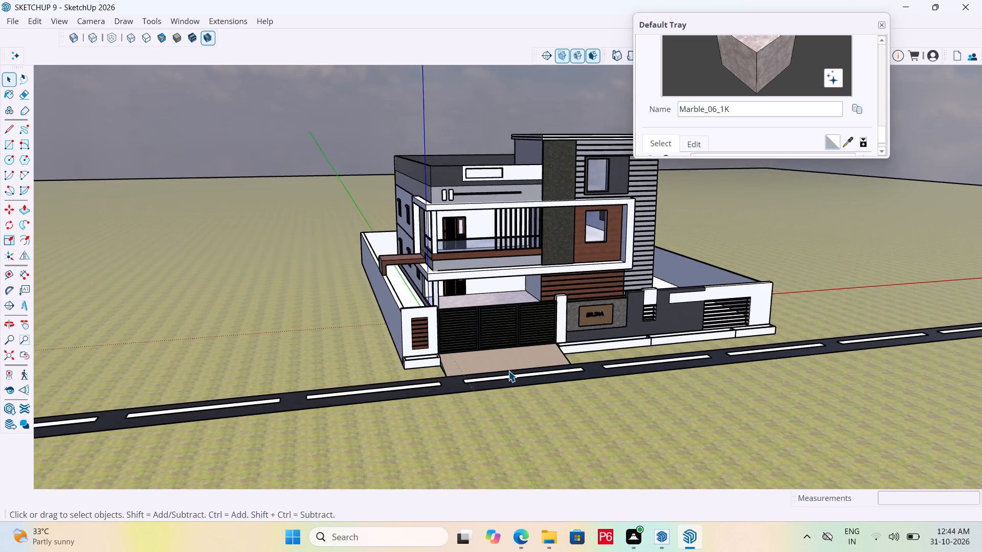
pyautogui.scroll(4, 508, 371)
pyautogui.moveTo(526, 295); pyautogui.dragTo(519, 315, button='middle')
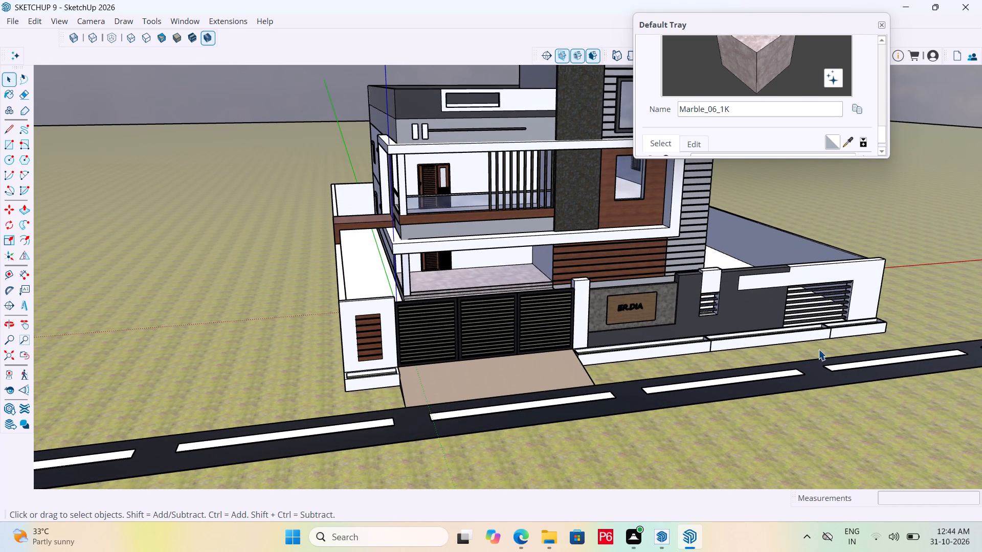
pyautogui.scroll(11, 868, 331)
pyautogui.scroll(6, 800, 333)
pyautogui.moveTo(800, 333); pyautogui.dragTo(791, 346, button='middle')
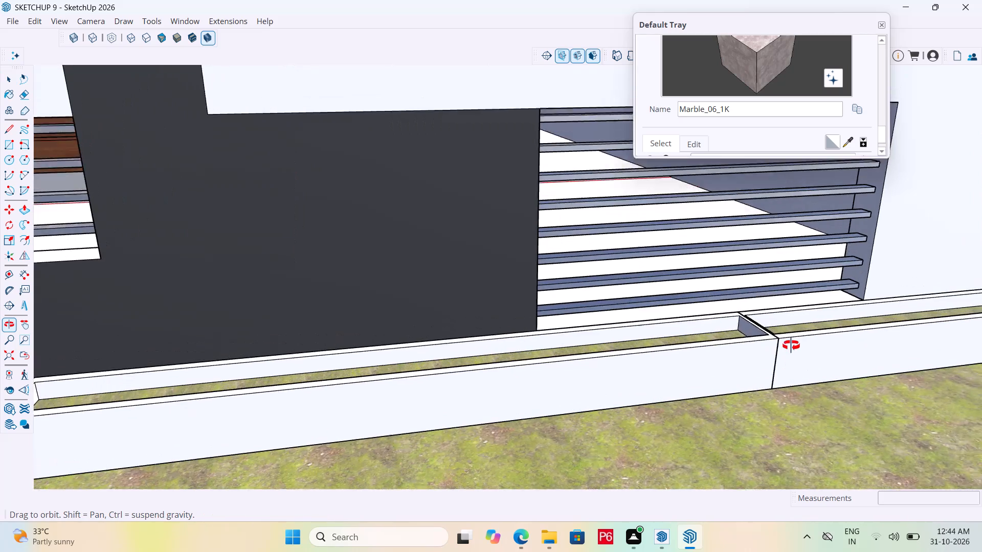
pyautogui.moveTo(791, 346); pyautogui.dragTo(785, 359, button='middle')
pyautogui.scroll(-6, 825, 245)
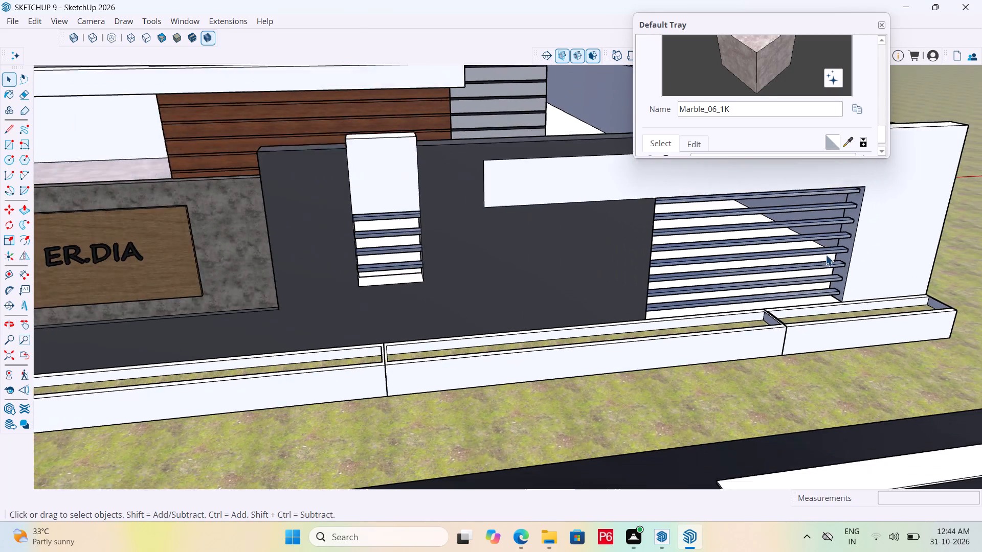
pyautogui.scroll(-1, 825, 255)
pyautogui.scroll(-11, 775, 224)
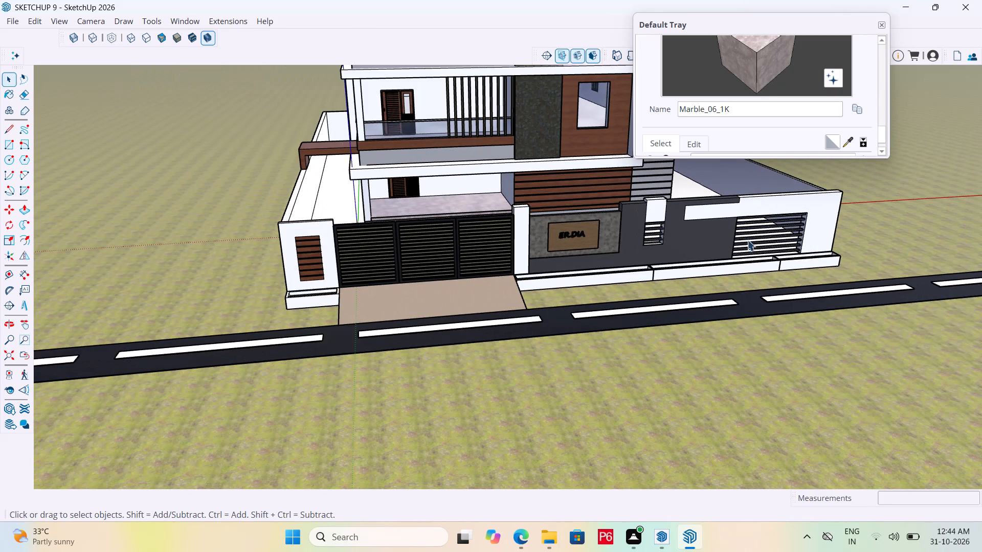
pyautogui.scroll(5, 347, 339)
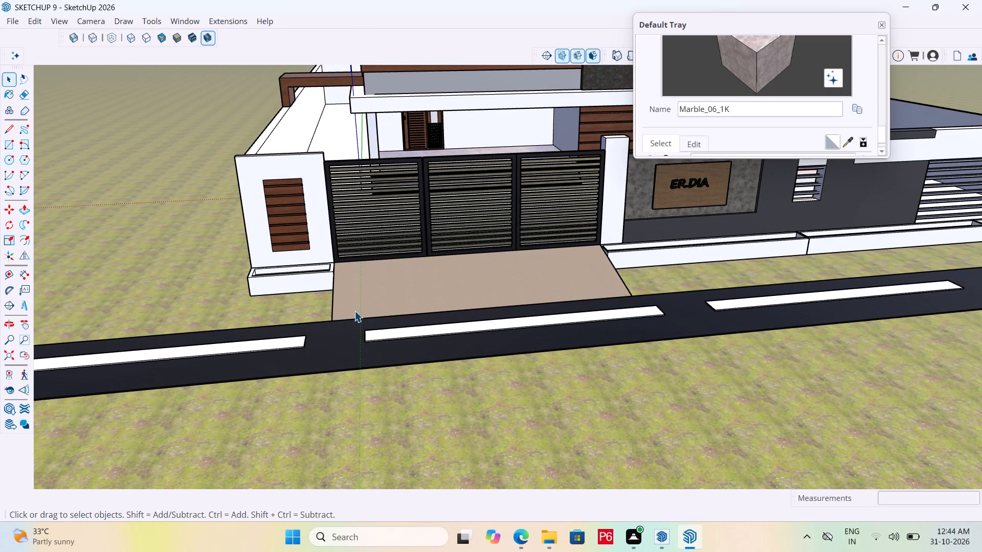
pyautogui.scroll(-10, 389, 347)
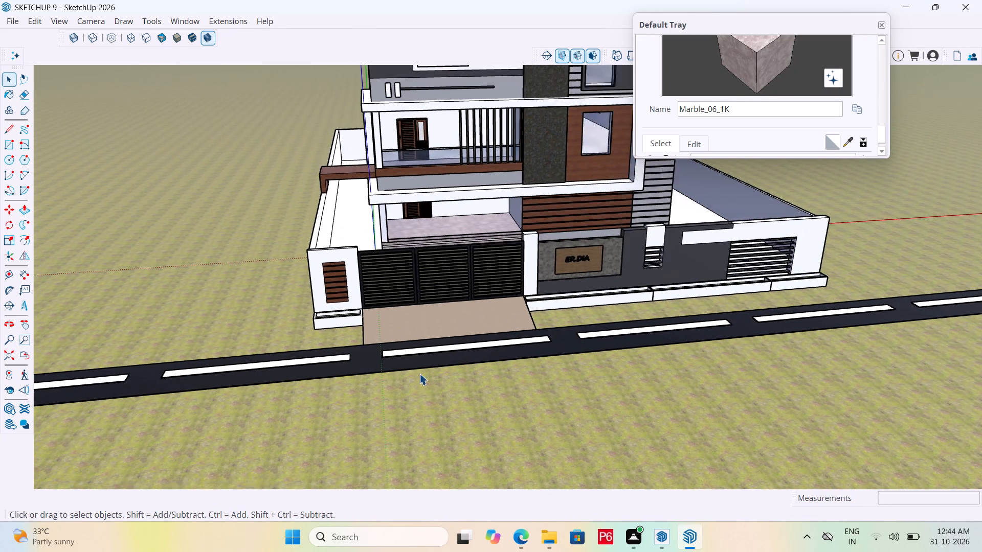
pyautogui.scroll(-8, 419, 374)
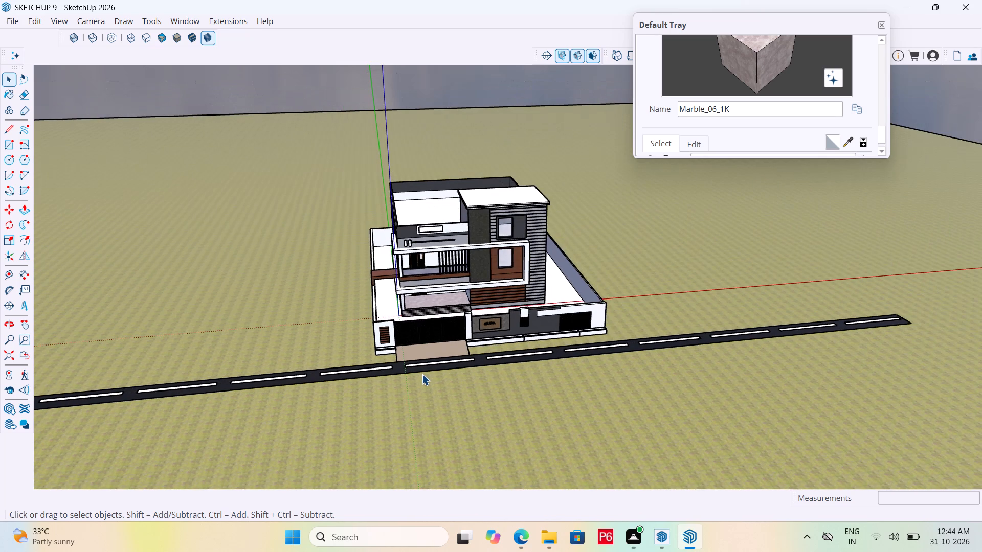
# Examine the whole house with its road, side boundary wall, marble porch and steps from several angles.
pyautogui.moveTo(617, 291); pyautogui.dragTo(559, 282, button='middle')
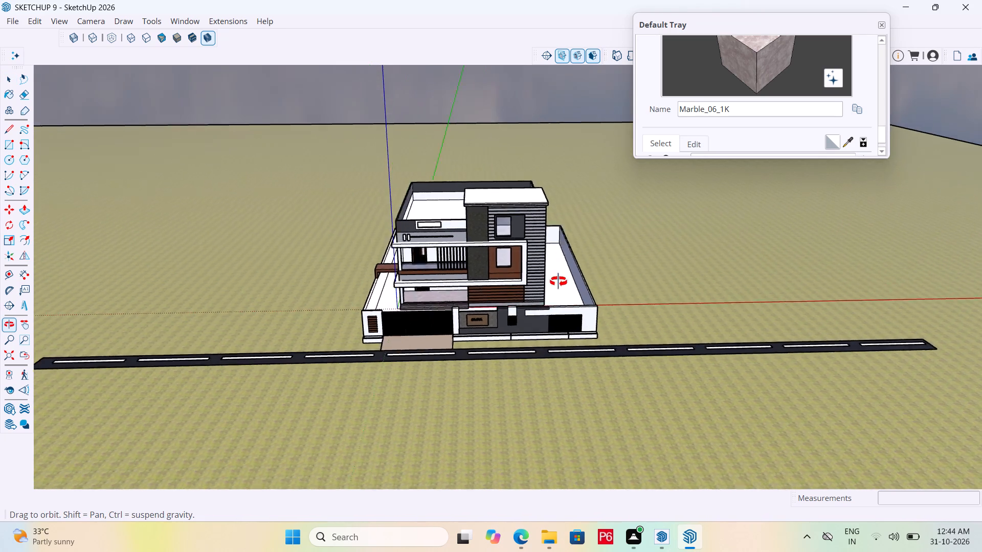
pyautogui.moveTo(559, 282); pyautogui.dragTo(685, 264, button='middle')
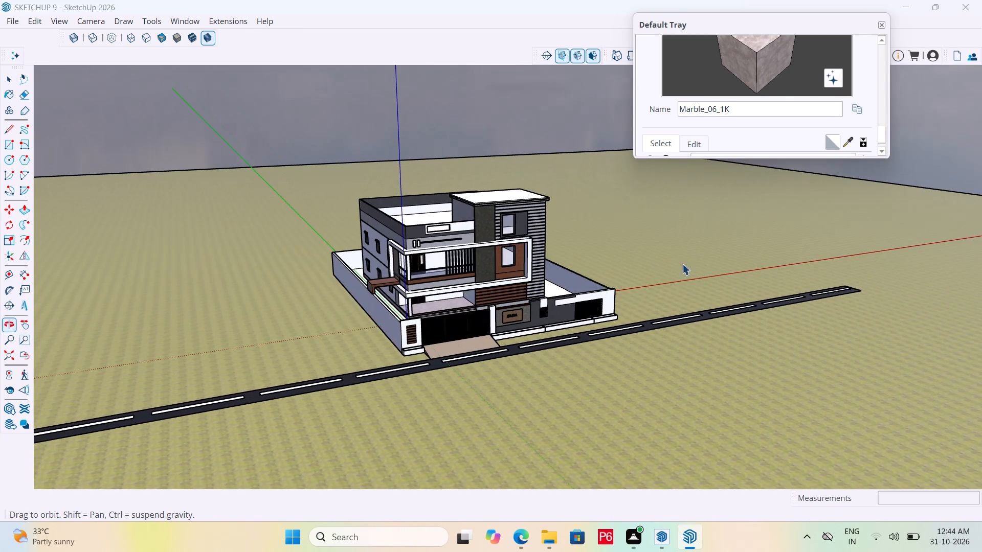
pyautogui.scroll(7, 506, 243)
pyautogui.scroll(-2, 478, 296)
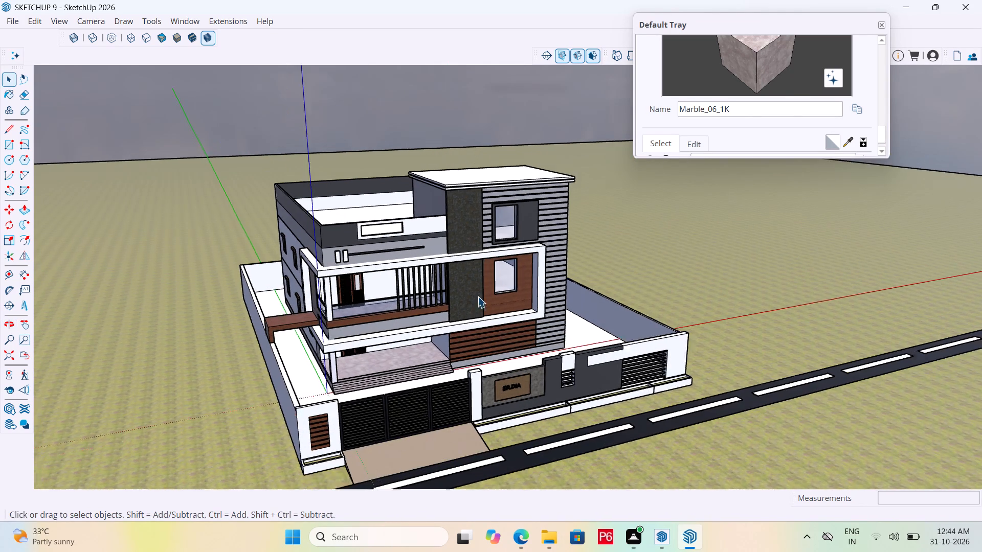
pyautogui.scroll(-3, 478, 296)
pyautogui.scroll(14, 358, 371)
pyautogui.moveTo(350, 356); pyautogui.dragTo(531, 339, button='middle')
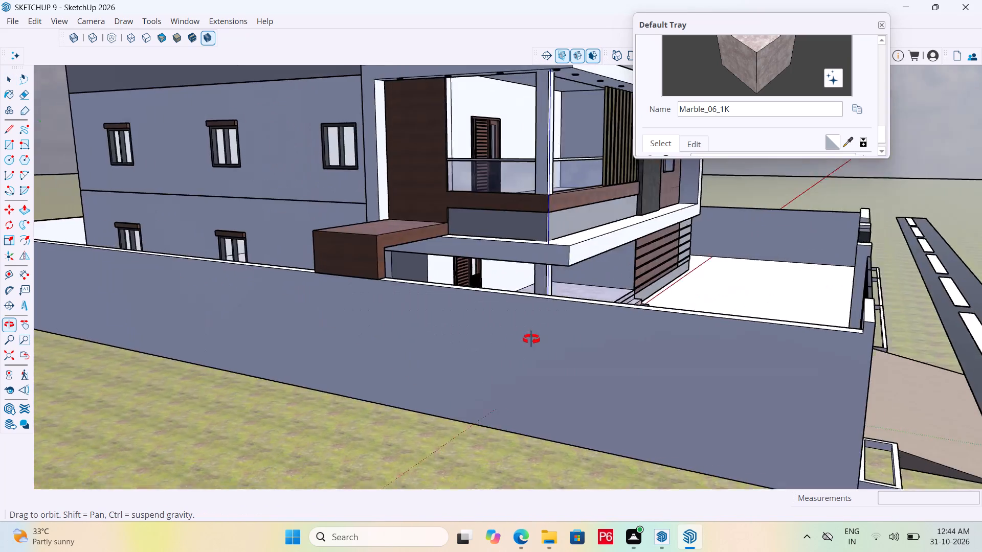
pyautogui.moveTo(531, 339); pyautogui.dragTo(486, 413, button='middle')
pyautogui.moveTo(486, 413); pyautogui.dragTo(481, 418, button='middle')
pyautogui.moveTo(481, 418); pyautogui.dragTo(356, 397, button='middle')
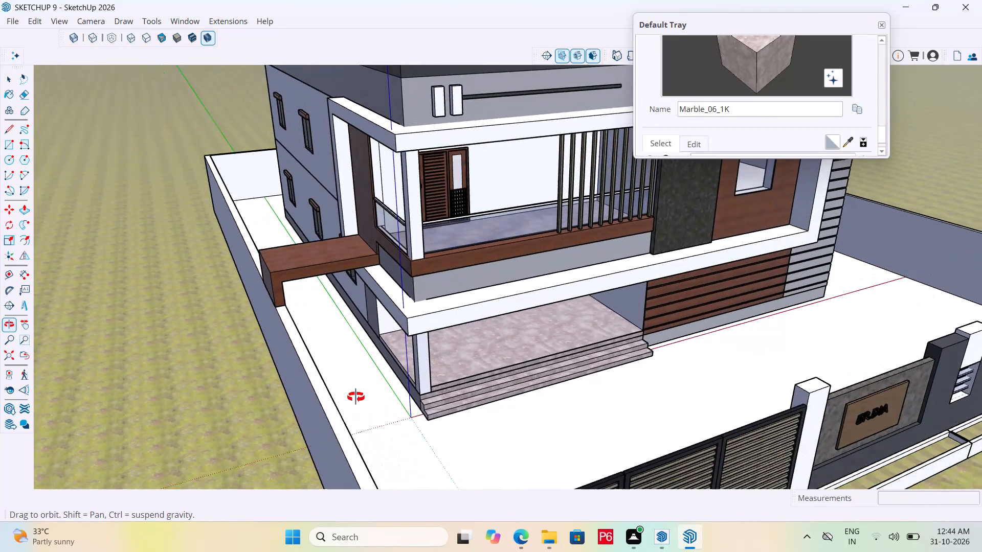
pyautogui.moveTo(356, 397); pyautogui.dragTo(352, 397, button='middle')
pyautogui.middleClick(190, 385)
pyautogui.scroll(-7, 177, 372)
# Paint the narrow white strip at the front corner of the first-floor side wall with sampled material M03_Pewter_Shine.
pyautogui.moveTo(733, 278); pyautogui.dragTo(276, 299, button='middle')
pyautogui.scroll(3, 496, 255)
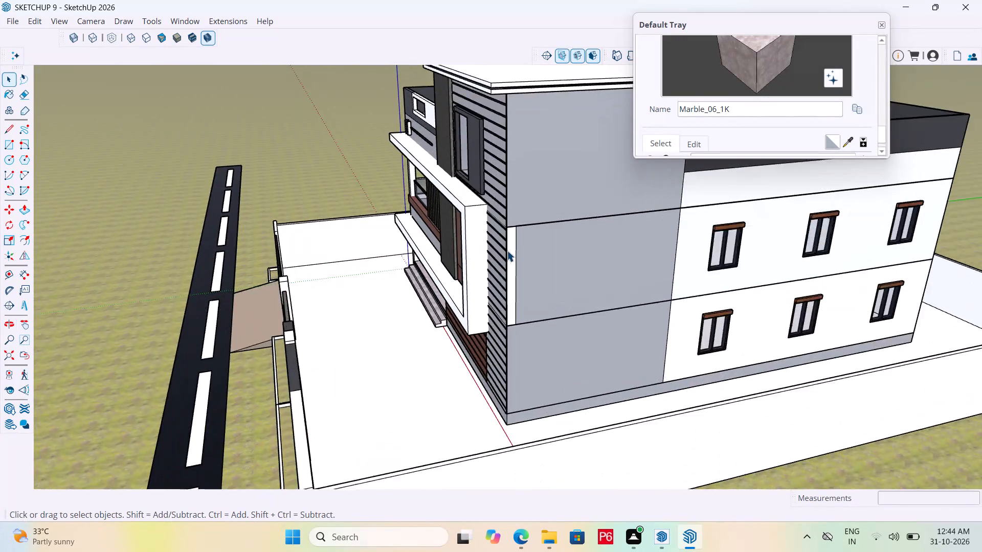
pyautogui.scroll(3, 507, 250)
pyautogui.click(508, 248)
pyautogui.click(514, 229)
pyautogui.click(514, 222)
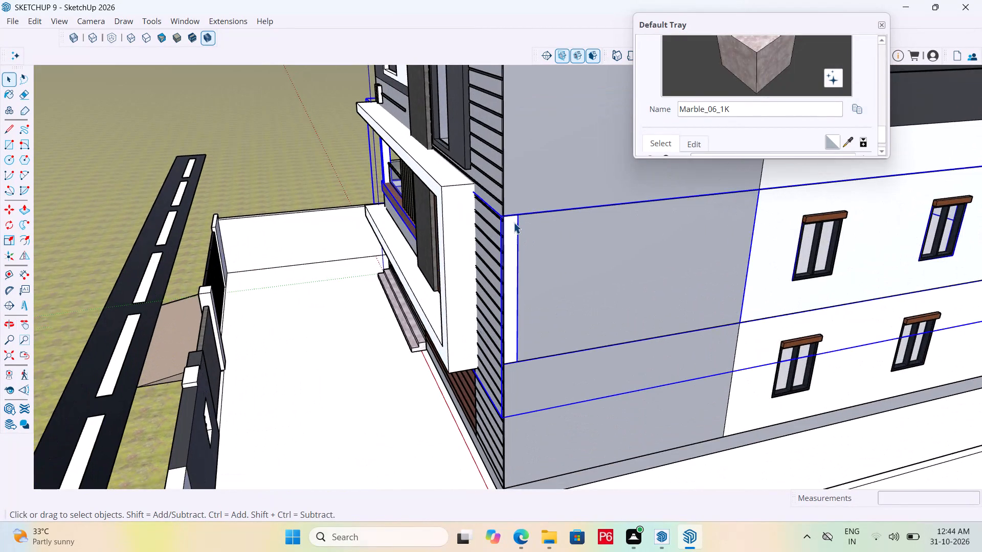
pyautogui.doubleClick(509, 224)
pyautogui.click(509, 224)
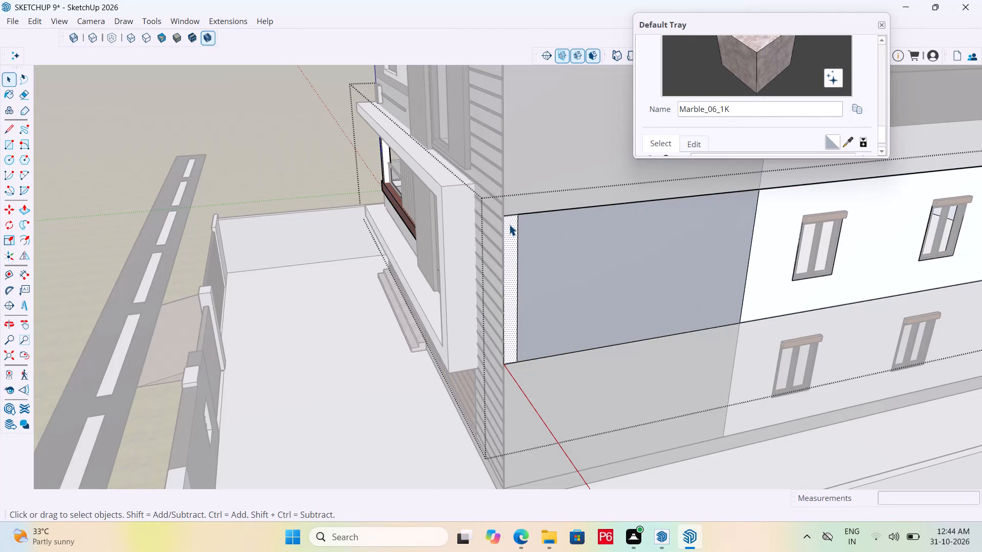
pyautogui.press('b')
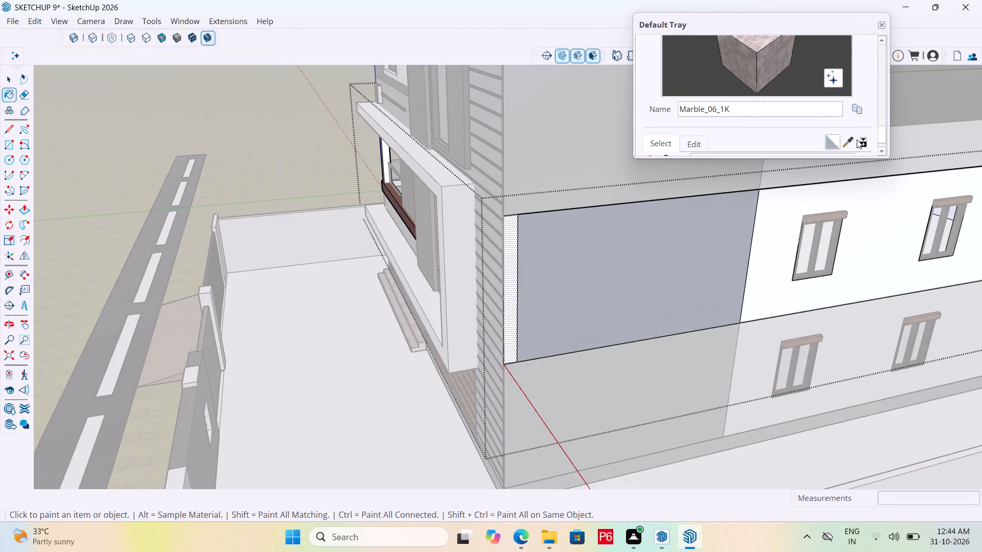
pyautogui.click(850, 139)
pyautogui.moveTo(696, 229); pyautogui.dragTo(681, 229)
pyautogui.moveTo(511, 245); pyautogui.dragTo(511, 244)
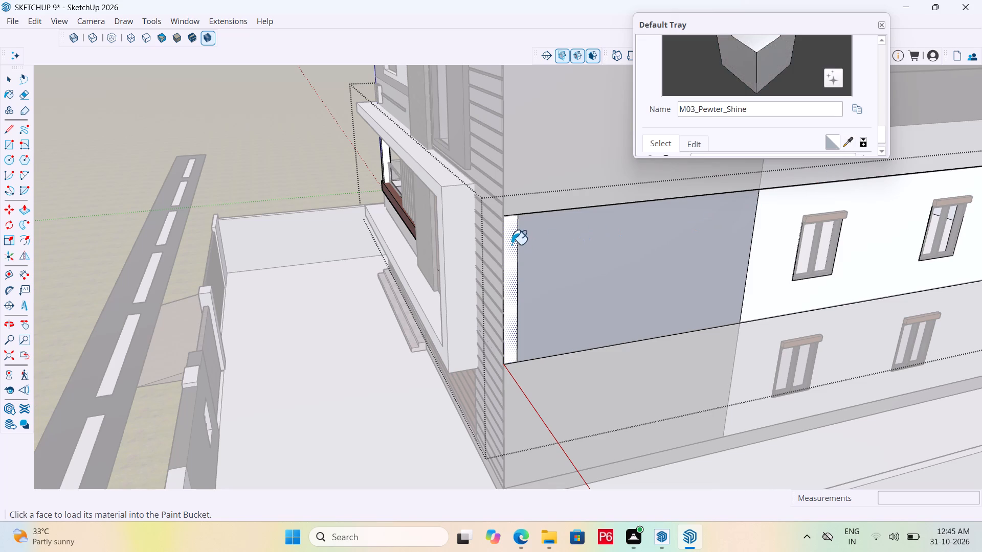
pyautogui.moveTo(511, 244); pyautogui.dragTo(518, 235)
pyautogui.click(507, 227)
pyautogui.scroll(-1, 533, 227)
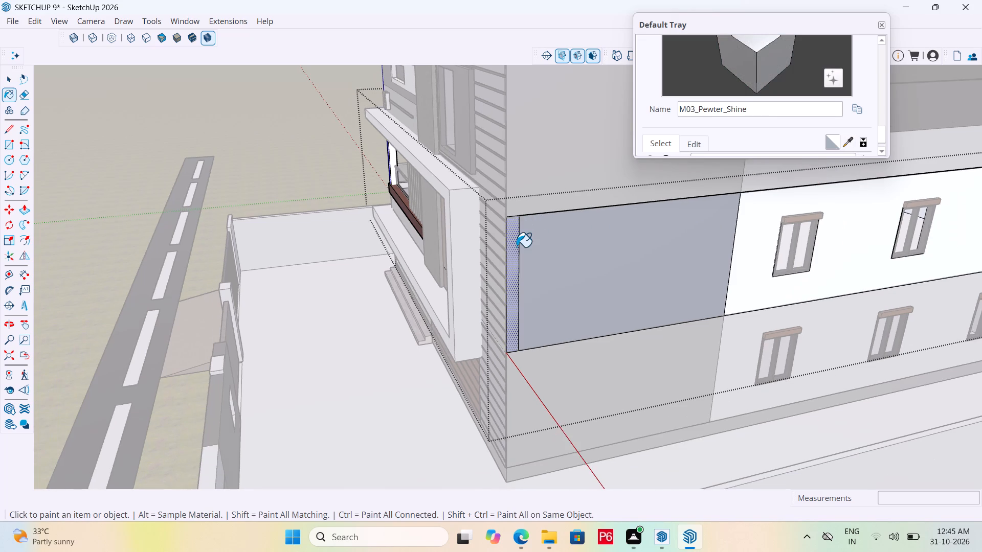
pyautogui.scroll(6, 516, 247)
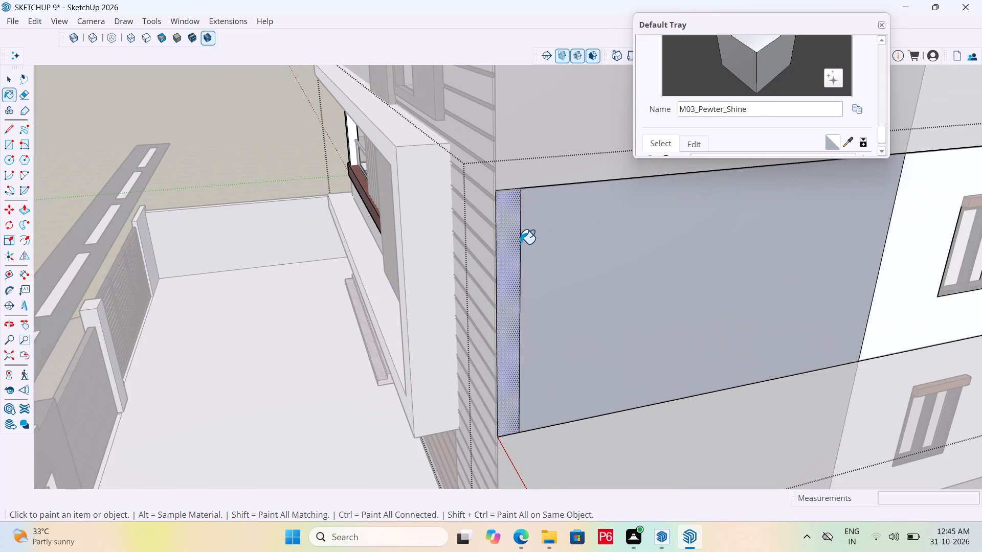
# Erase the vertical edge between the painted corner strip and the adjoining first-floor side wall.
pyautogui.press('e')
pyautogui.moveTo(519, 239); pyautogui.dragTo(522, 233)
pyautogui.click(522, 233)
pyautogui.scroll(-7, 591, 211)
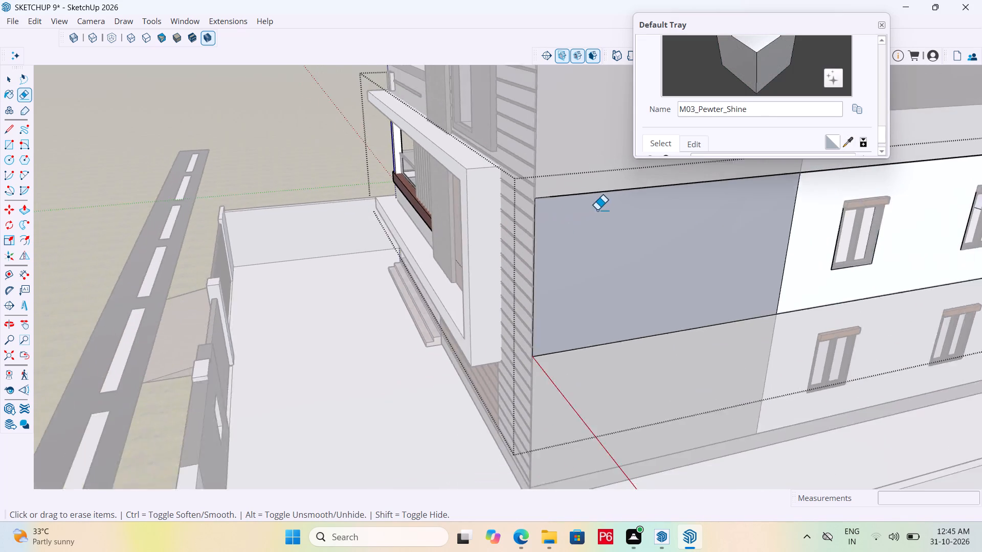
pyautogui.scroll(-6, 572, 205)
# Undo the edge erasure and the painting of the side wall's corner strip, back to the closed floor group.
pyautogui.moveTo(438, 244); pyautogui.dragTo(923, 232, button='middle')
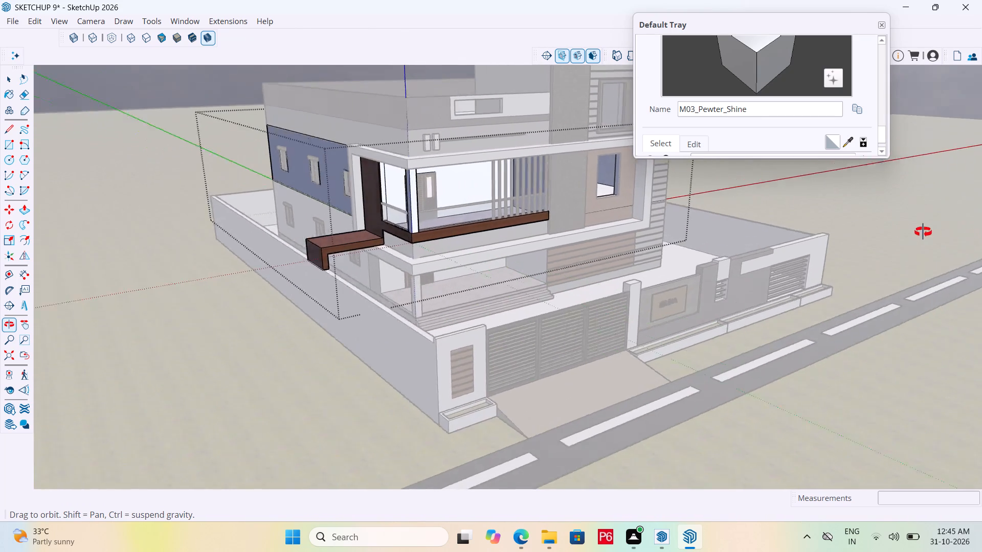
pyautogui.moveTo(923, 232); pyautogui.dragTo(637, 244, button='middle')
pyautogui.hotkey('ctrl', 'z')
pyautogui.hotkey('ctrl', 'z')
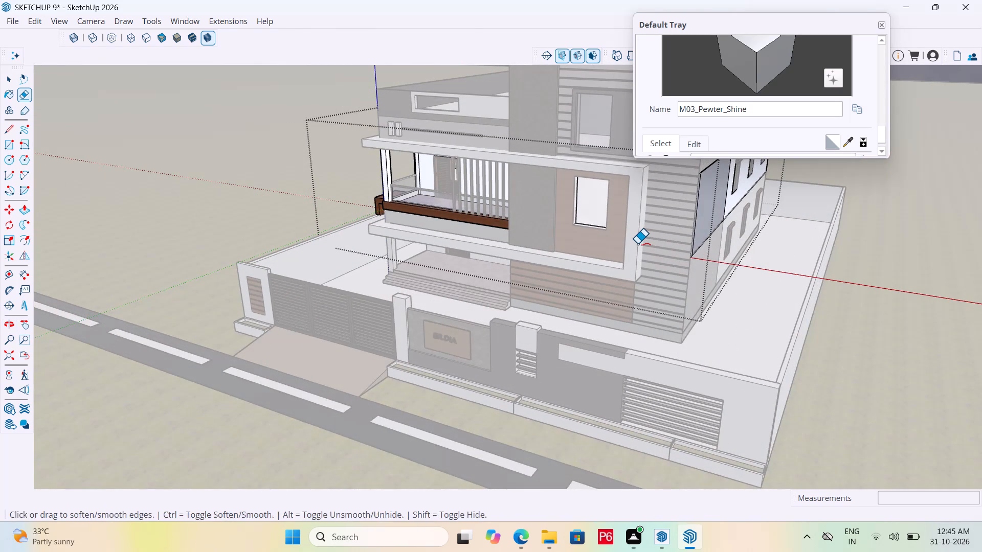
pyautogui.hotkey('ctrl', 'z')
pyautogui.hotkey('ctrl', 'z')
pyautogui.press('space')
# Examine the front facade, side walls, compound and road from both corners and from farther away.
pyautogui.moveTo(486, 248); pyautogui.dragTo(533, 257, button='middle')
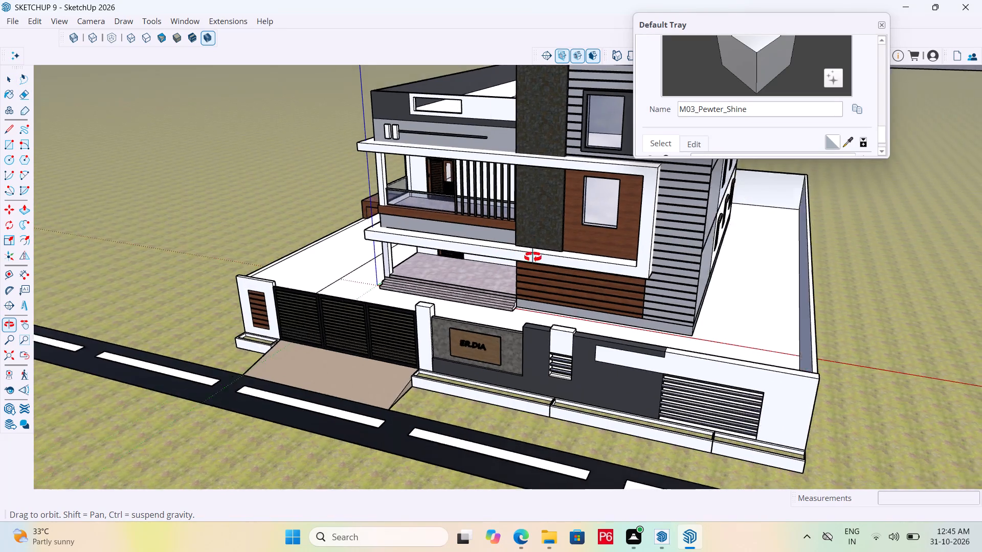
pyautogui.moveTo(533, 257); pyautogui.dragTo(839, 261, button='middle')
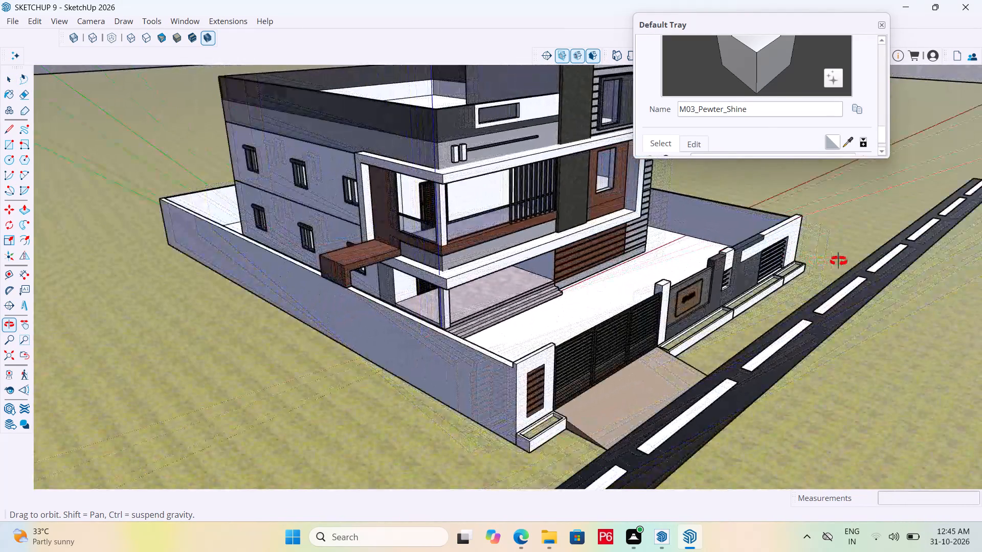
pyautogui.moveTo(839, 261); pyautogui.dragTo(736, 224, button='middle')
pyautogui.scroll(1, 737, 228)
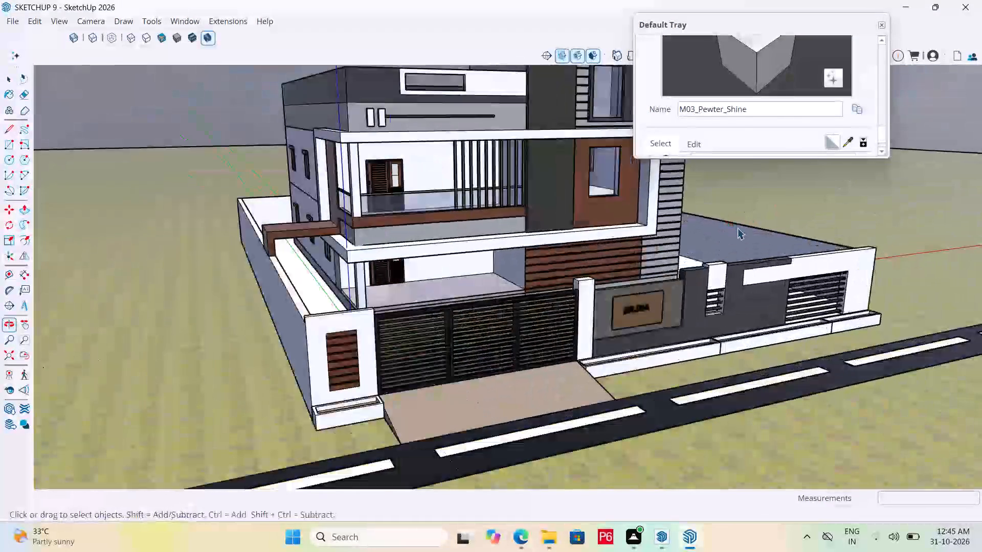
pyautogui.scroll(-7, 722, 253)
pyautogui.scroll(-7, 497, 170)
pyautogui.scroll(8, 485, 213)
pyautogui.moveTo(489, 186); pyautogui.dragTo(494, 216, button='middle')
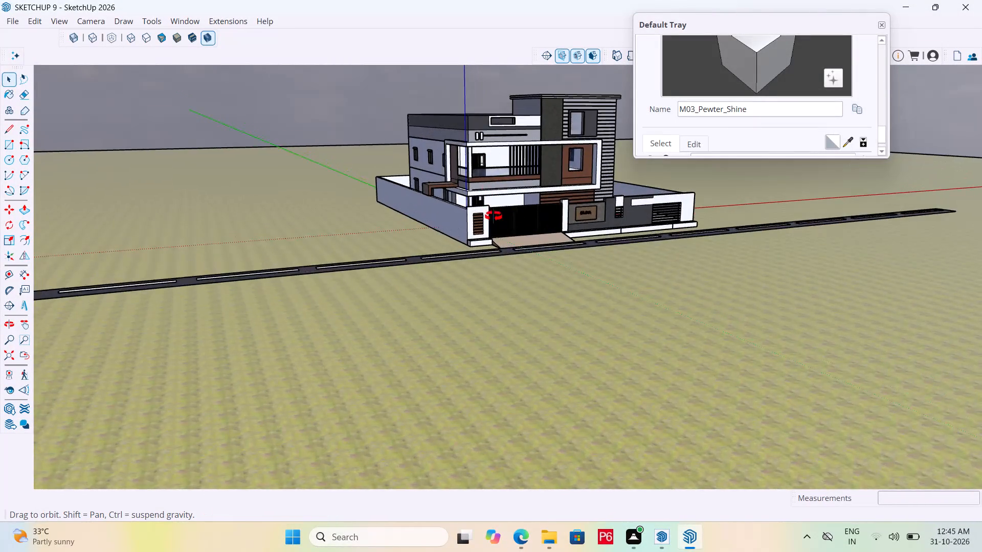
pyautogui.moveTo(494, 216); pyautogui.dragTo(500, 258, button='middle')
# Examine the roof terrace, its parapet and the staircase room walls from above and up close.
pyautogui.scroll(6, 526, 74)
pyautogui.scroll(1, 346, 125)
pyautogui.moveTo(338, 128); pyautogui.dragTo(351, 125, button='middle')
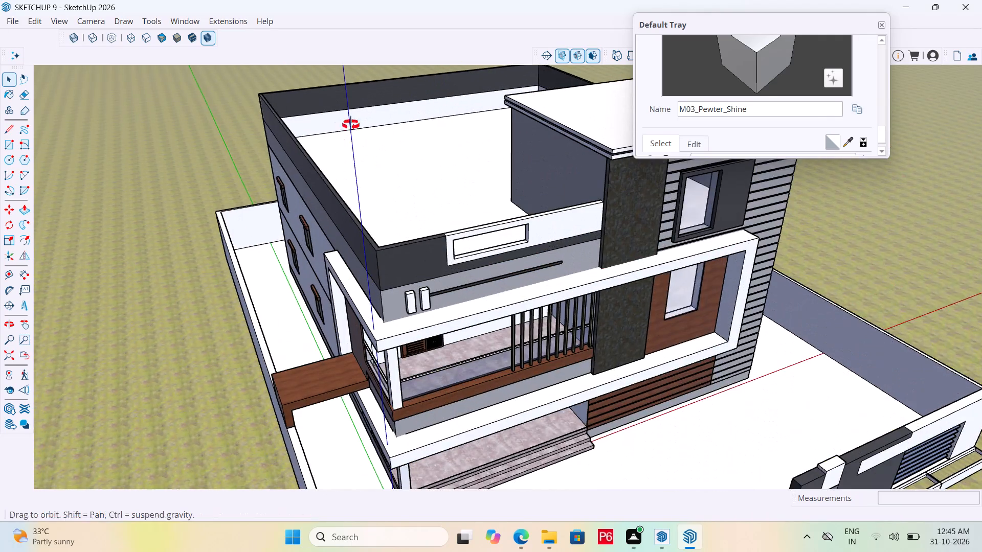
pyautogui.moveTo(351, 125); pyautogui.dragTo(654, 137, button='middle')
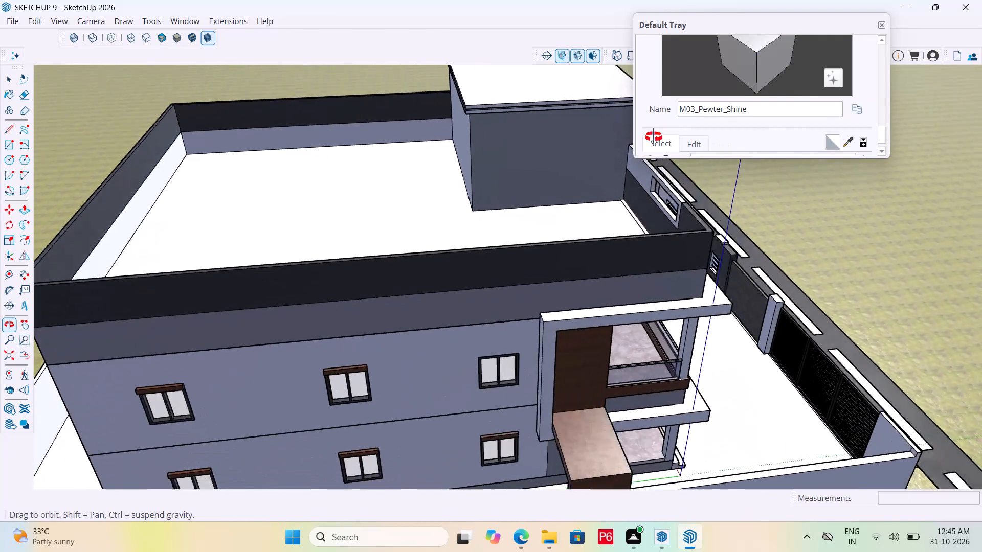
pyautogui.moveTo(654, 137); pyautogui.dragTo(261, 107, button='middle')
pyautogui.moveTo(355, 159); pyautogui.dragTo(678, 177, button='middle')
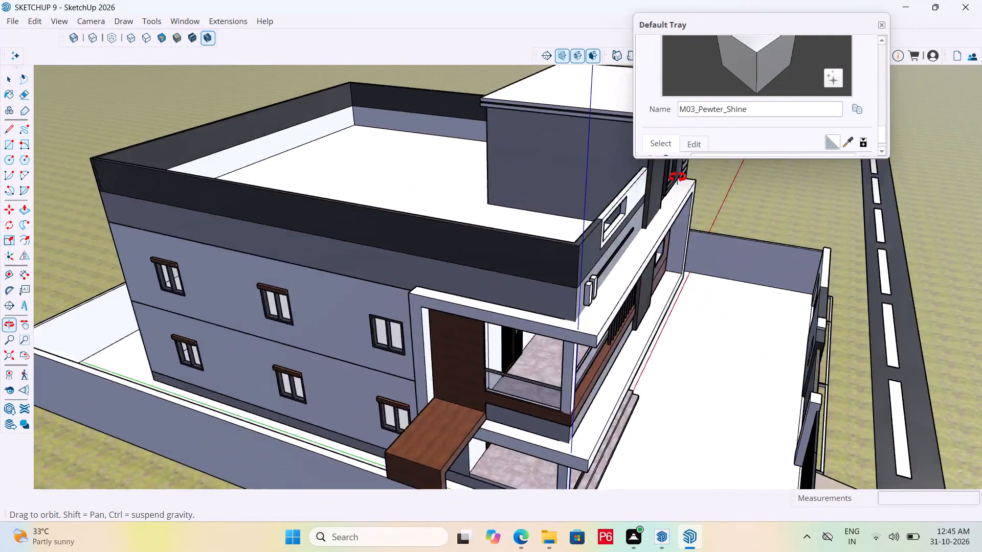
pyautogui.moveTo(678, 177); pyautogui.dragTo(911, 184, button='middle')
pyautogui.scroll(5, 416, 88)
pyautogui.moveTo(468, 152); pyautogui.dragTo(488, 137, button='middle')
pyautogui.scroll(4, 488, 137)
pyautogui.press('space')
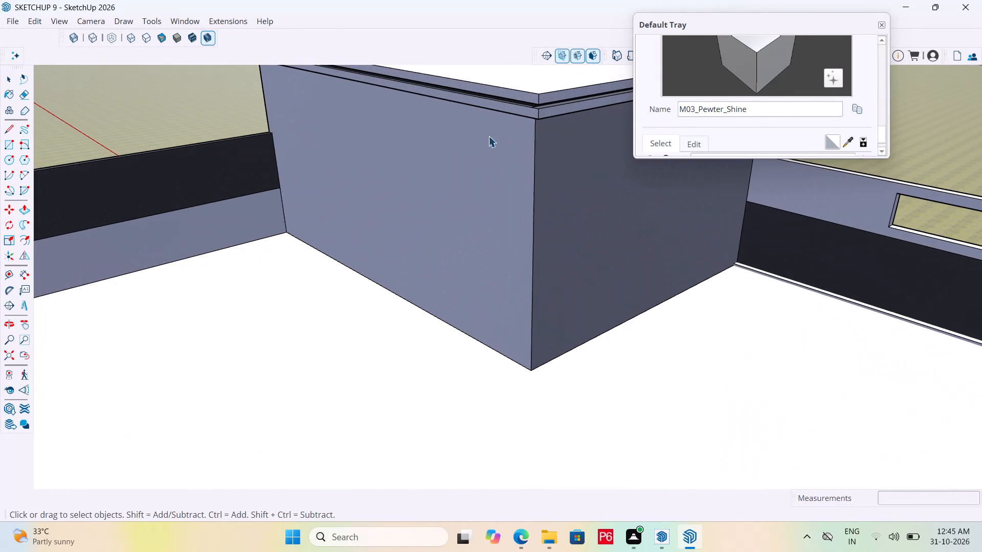
# Open the roof-floor group and place a horizontal guide 7' above the terrace floor on the staircase room's terrace-facing wall.
pyautogui.click(486, 133)
pyautogui.doubleClick(441, 136)
pyautogui.scroll(-6, 443, 146)
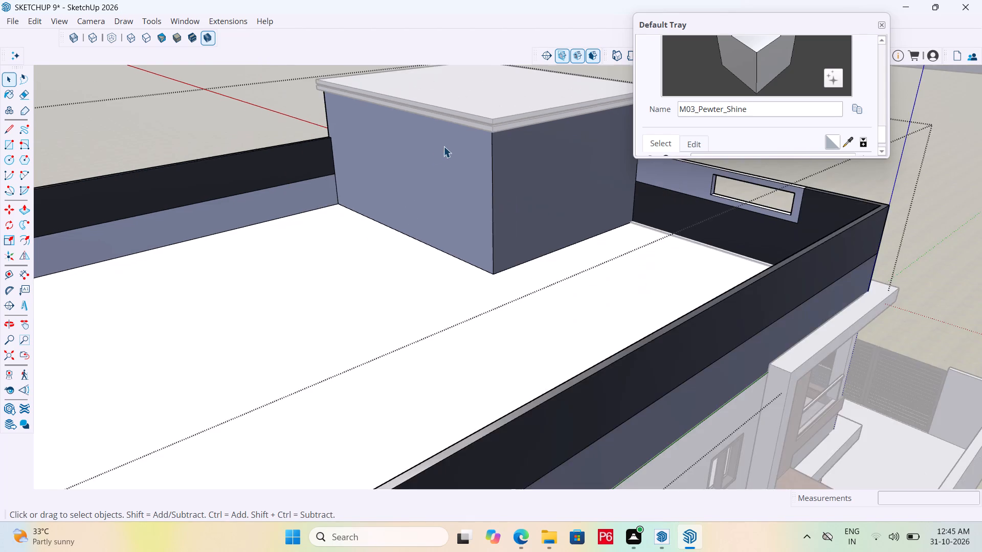
pyautogui.moveTo(422, 183); pyautogui.dragTo(495, 188, button='middle')
pyautogui.scroll(1, 456, 177)
pyautogui.doubleClick(449, 176)
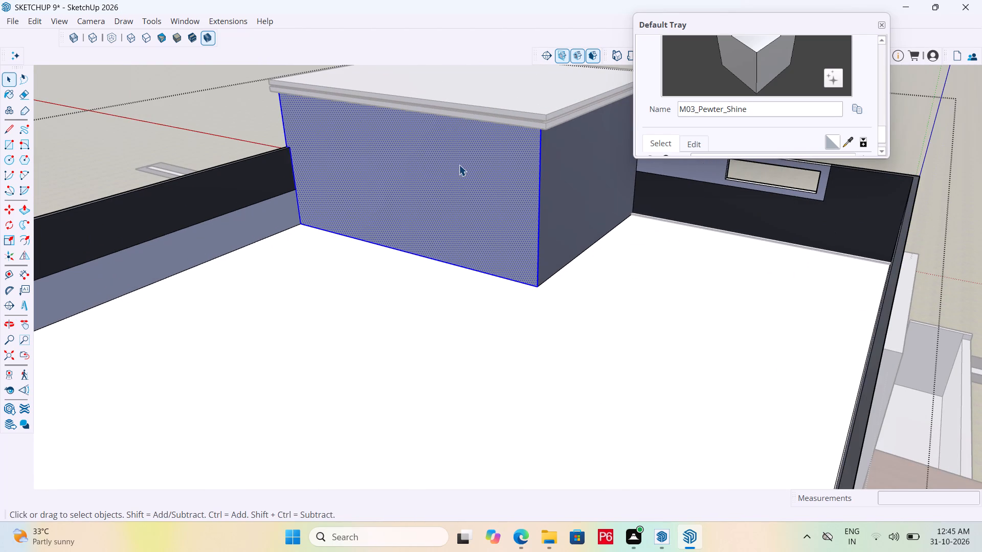
pyautogui.press('r')
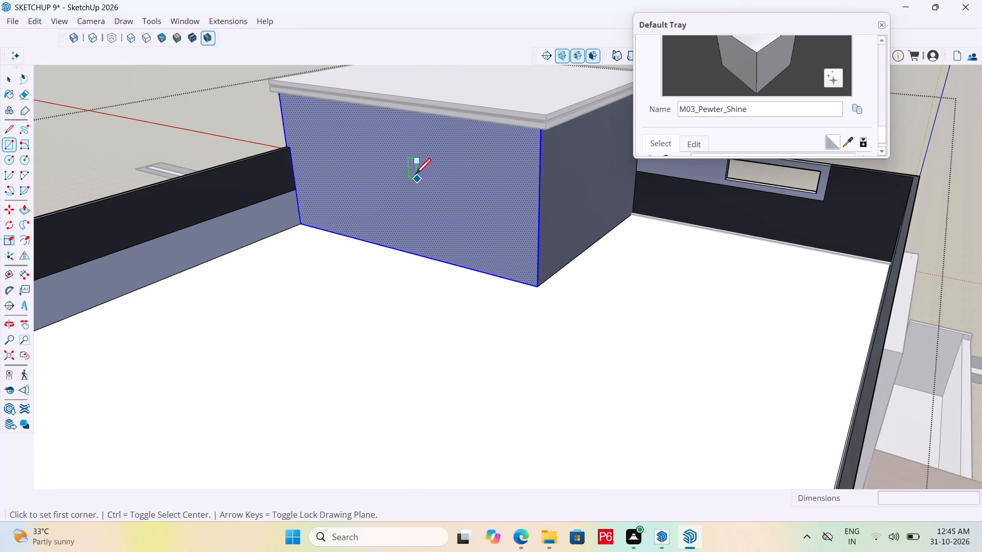
pyautogui.press('t')
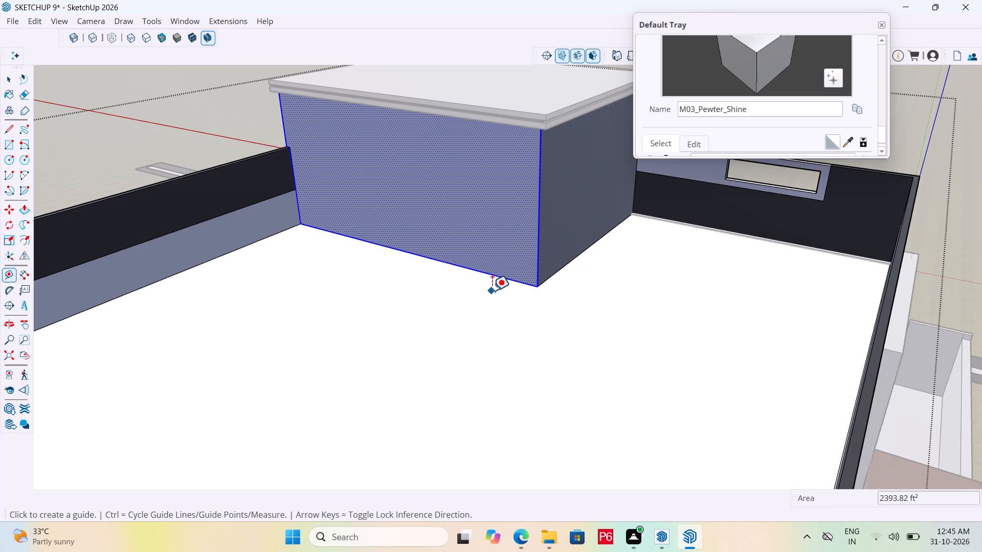
pyautogui.click(494, 278)
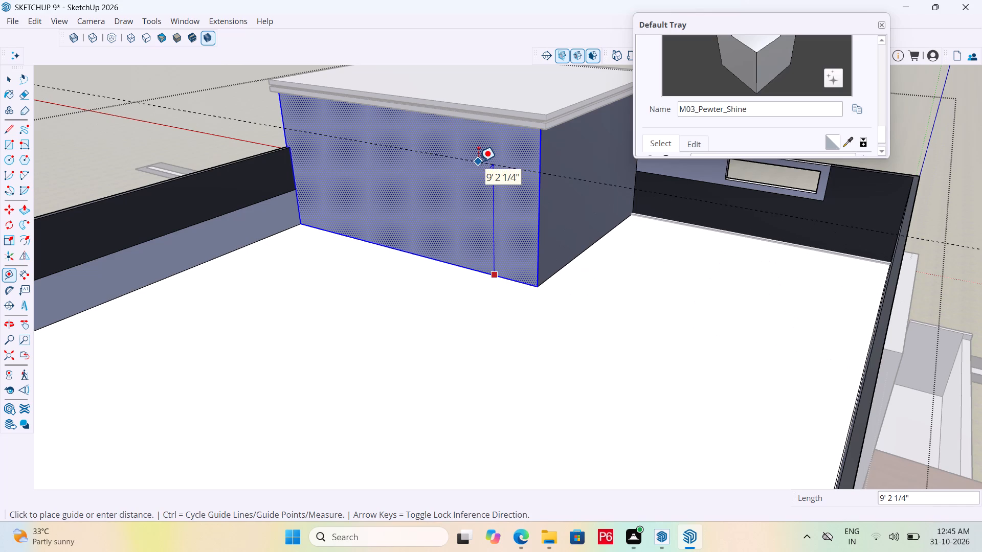
pyautogui.write("7'")
pyautogui.press('Return')
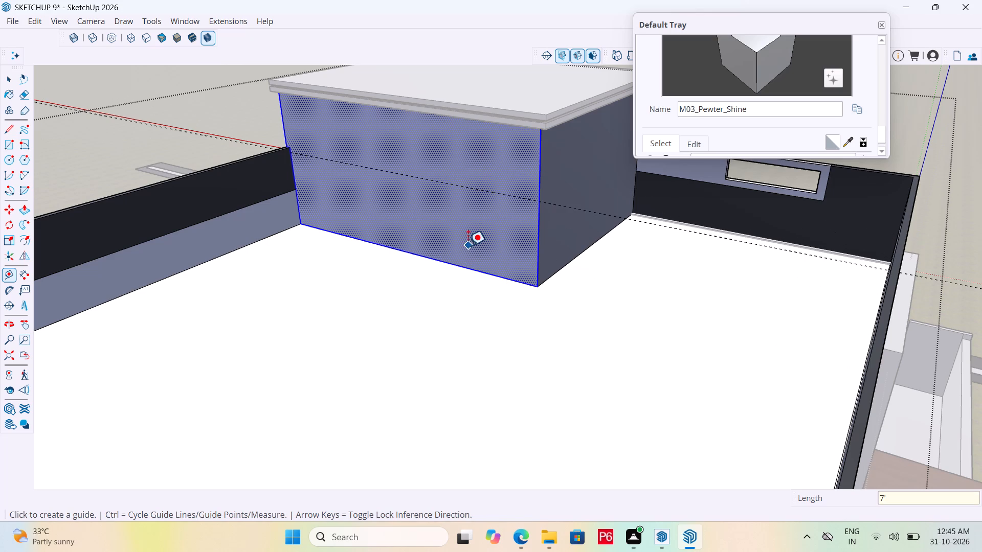
# Place a vertical guide about 11" from the staircase room's outer corner and another 3' beyond it on the same wall.
pyautogui.click(535, 244)
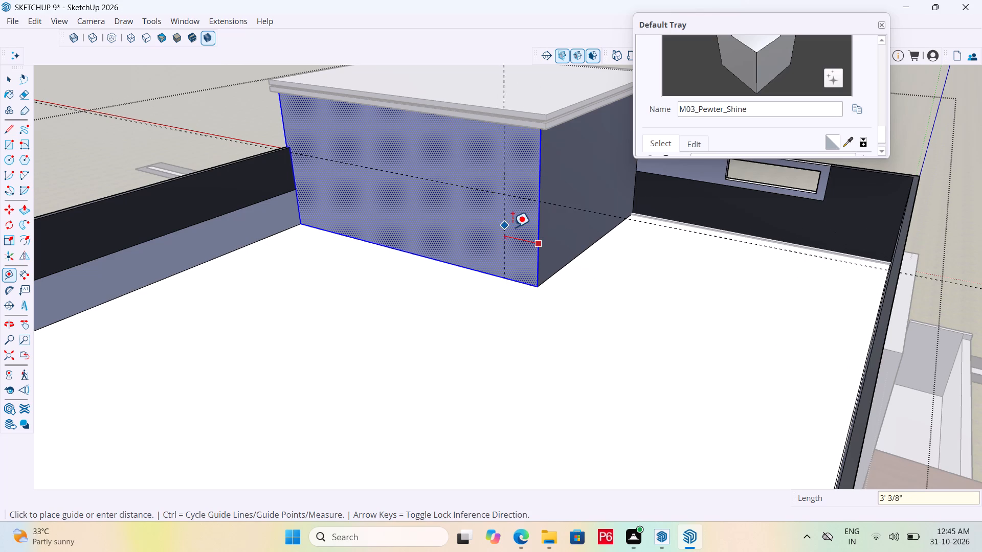
pyautogui.scroll(4, 519, 229)
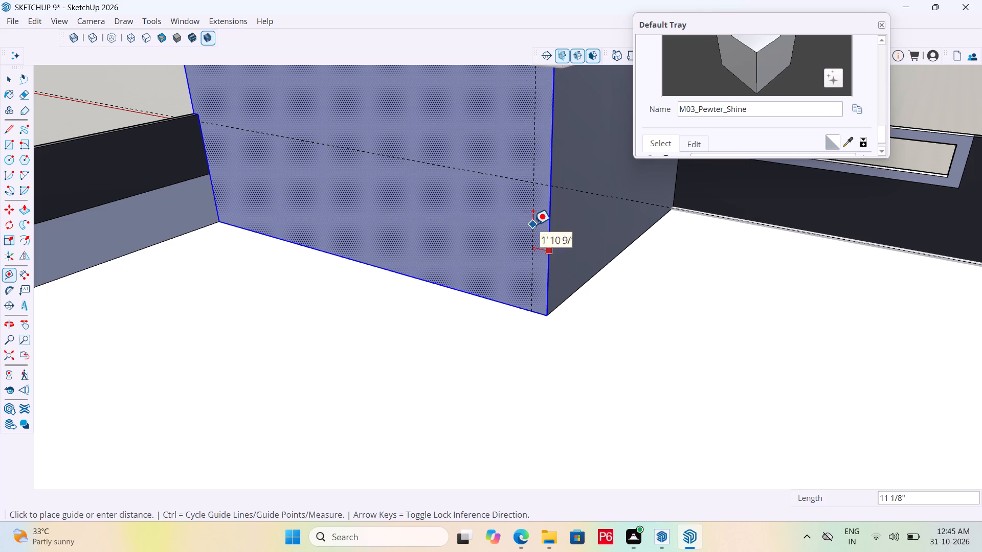
pyautogui.click(533, 225)
pyautogui.click(533, 218)
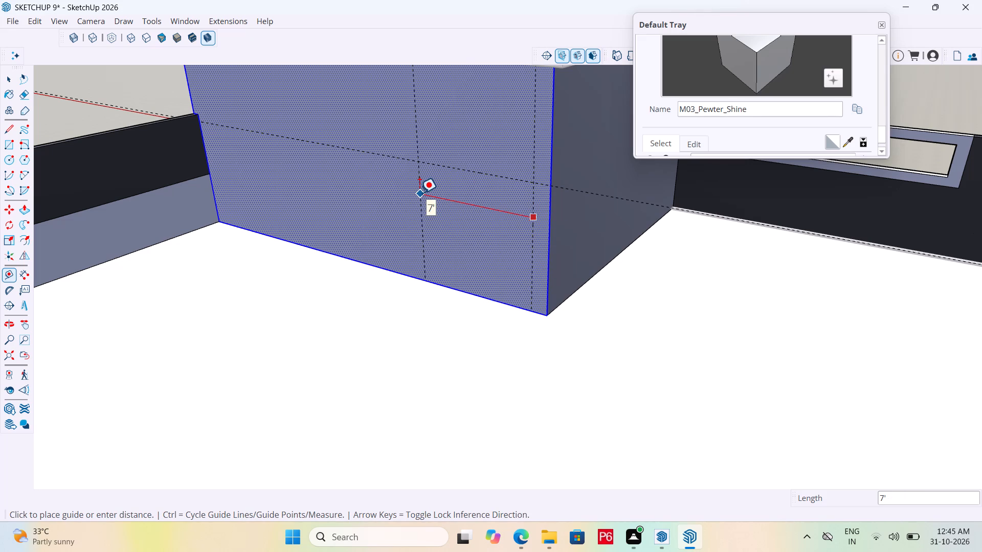
pyautogui.write("3'")
pyautogui.press('Return')
# Draw a 3' by 7' door rectangle between the guides, down to the base of the staircase room wall.
pyautogui.press('r')
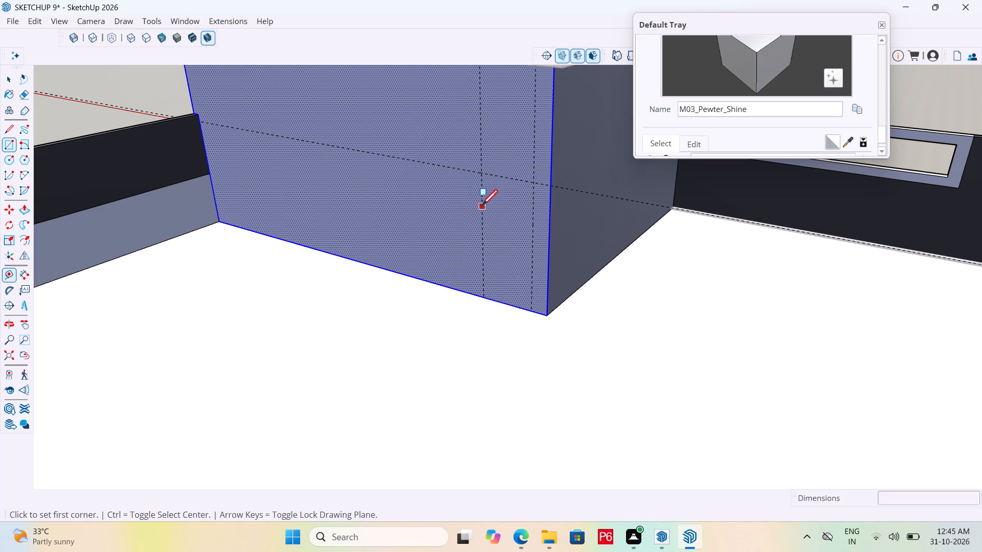
pyautogui.click(478, 176)
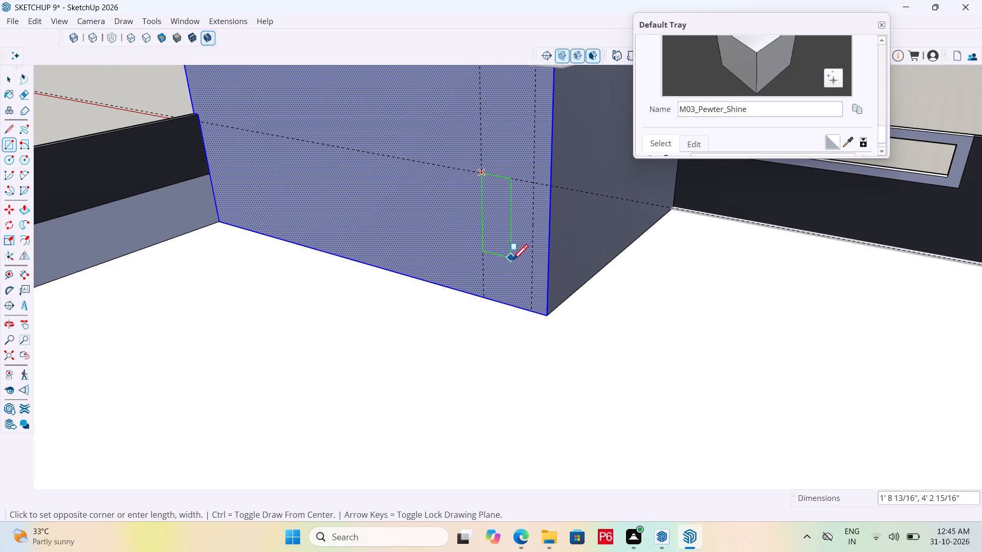
pyautogui.scroll(6, 532, 314)
pyautogui.click(531, 309)
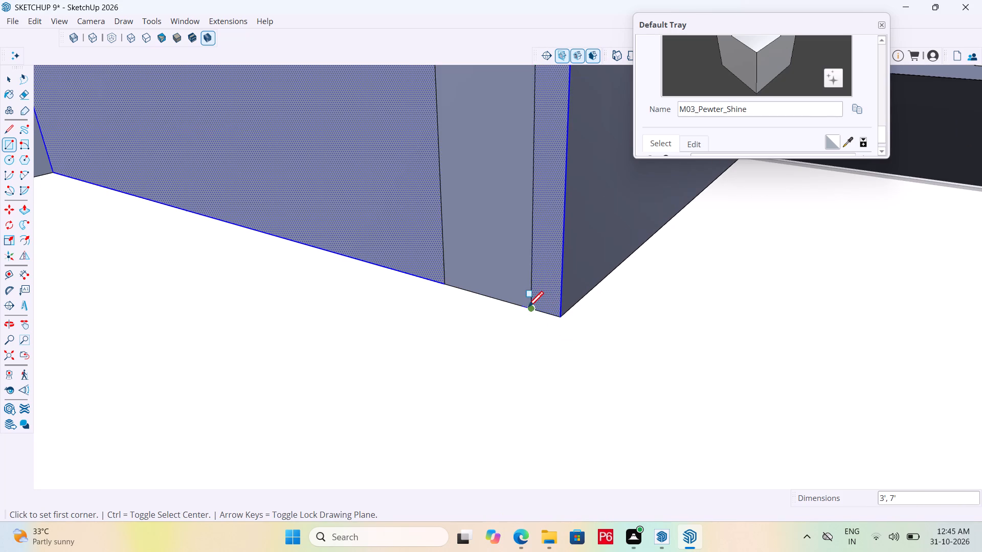
# Erase the two vertical guides and the horizontal guide around the door outline.
pyautogui.scroll(-8, 528, 309)
pyautogui.press('e')
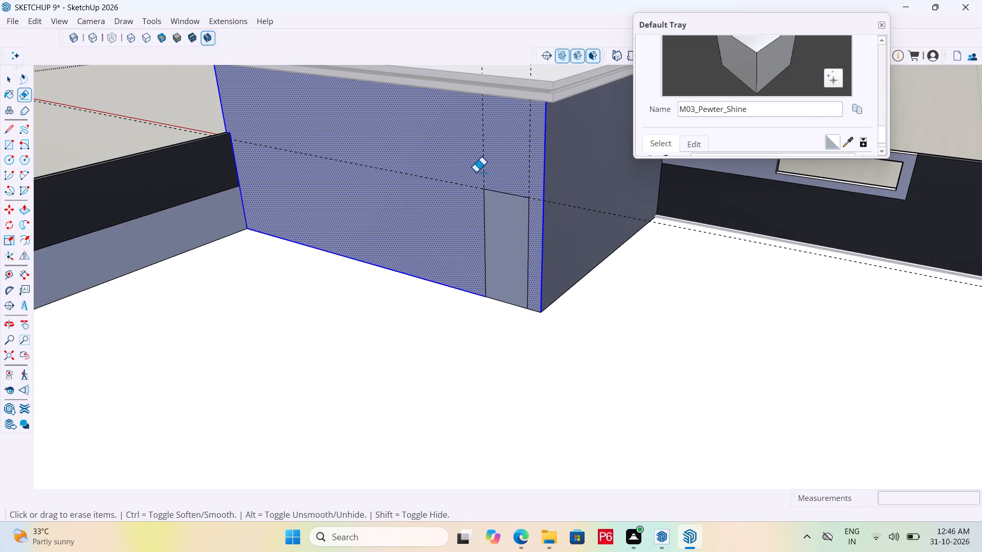
pyautogui.moveTo(472, 169); pyautogui.dragTo(494, 167)
pyautogui.click(526, 163)
pyautogui.moveTo(468, 185); pyautogui.dragTo(462, 189)
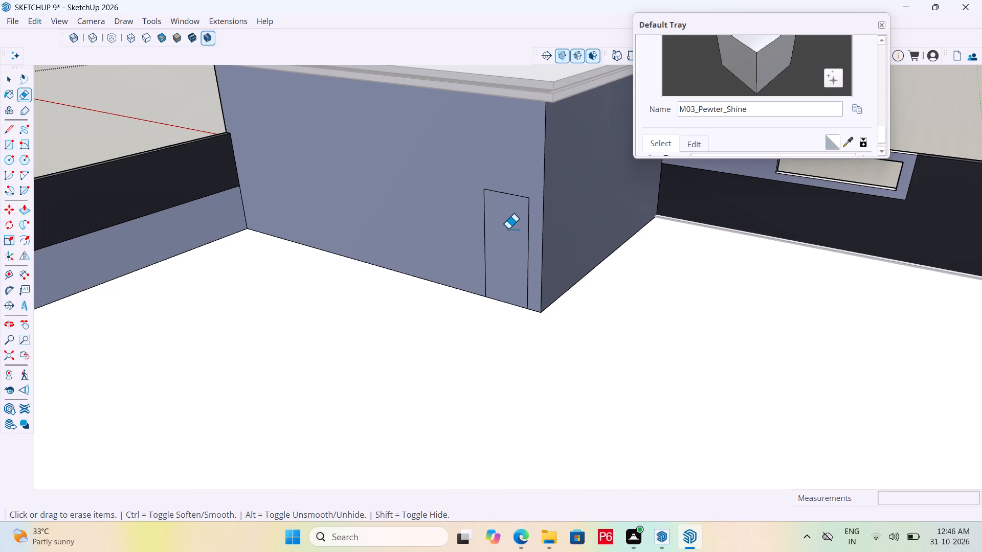
# Push the door face 6" through the staircase room wall to cut the doorway.
pyautogui.press('space')
pyautogui.click(508, 229)
pyautogui.press('p')
pyautogui.click(504, 223)
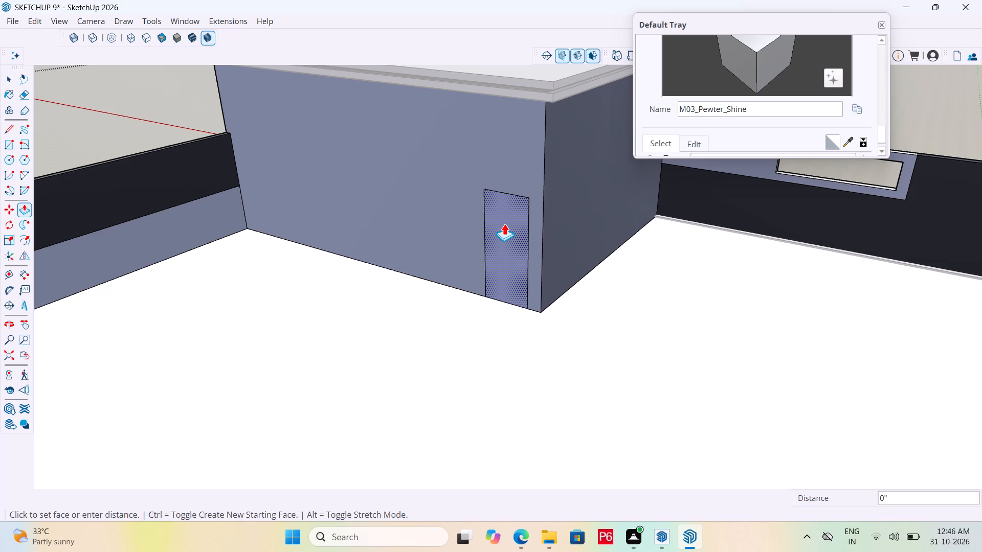
pyautogui.click(509, 215)
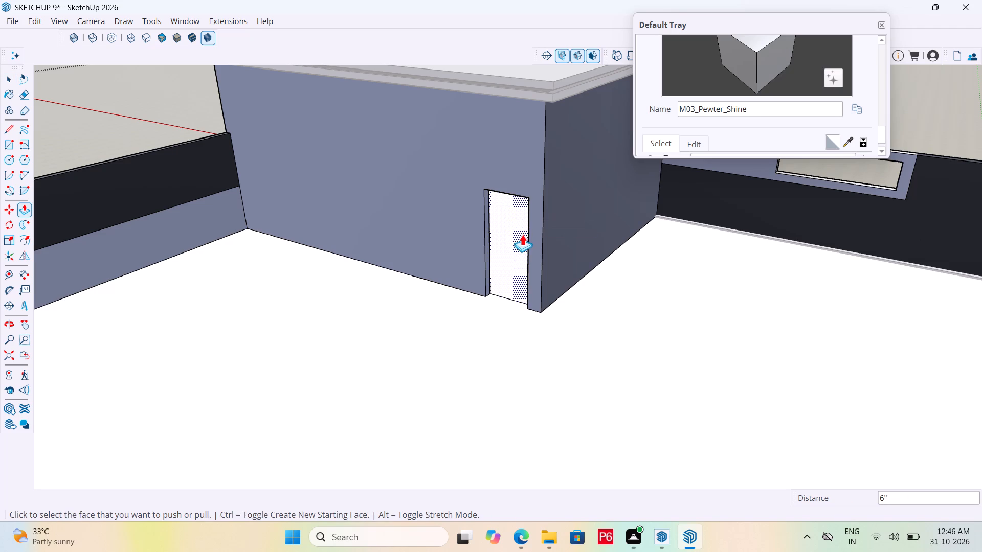
# Save the model.
pyautogui.moveTo(501, 234); pyautogui.dragTo(506, 193, button='middle')
pyautogui.hotkey('ctrl', 's')
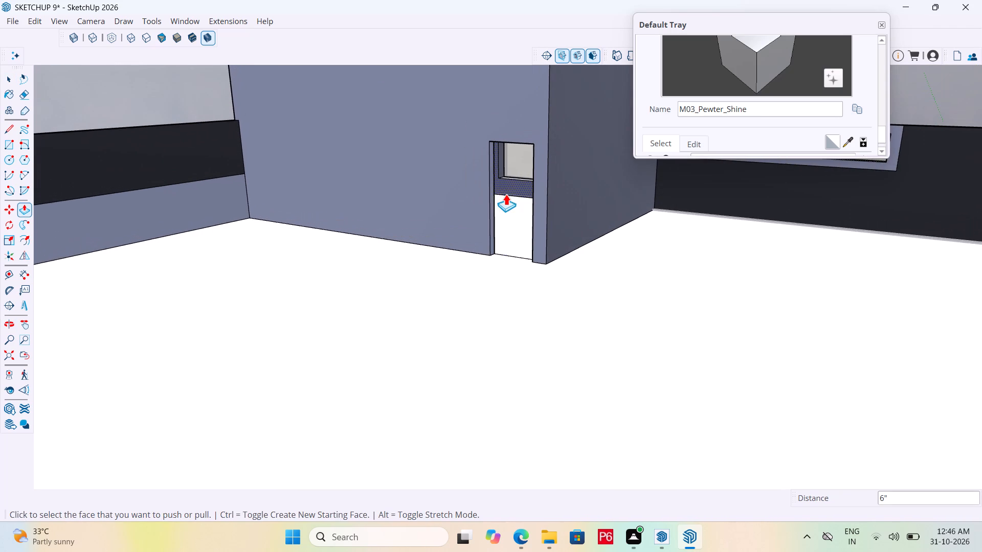
pyautogui.hotkey('ctrl', 's')
pyautogui.hotkey('ctrl', 's')
pyautogui.hotkey('ctrl', 's')
pyautogui.hotkey('ctrl', 's')
pyautogui.press('space')
pyautogui.press('space')
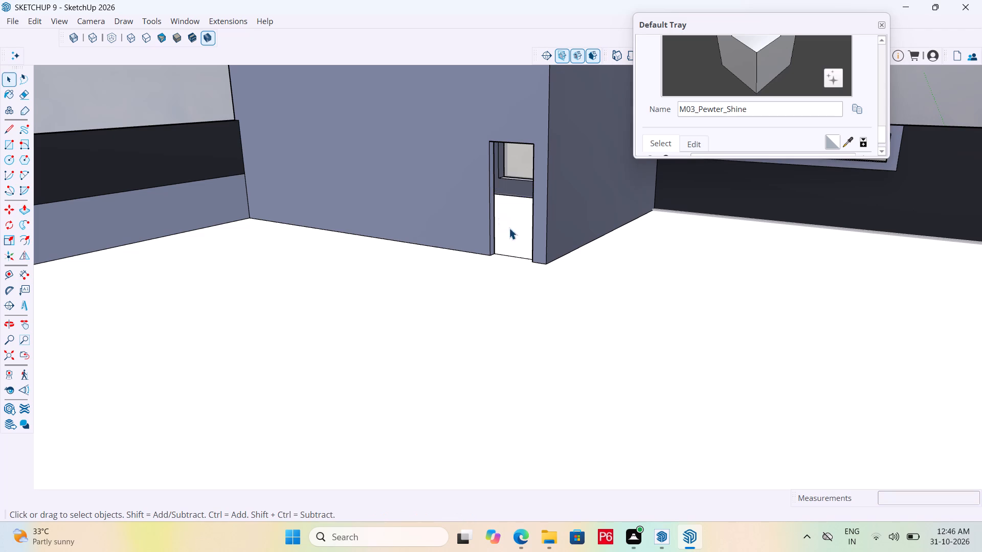
# Examine the doorway up close and the house from the side and front, and close the roof-floor group.
pyautogui.moveTo(510, 233); pyautogui.dragTo(520, 256, button='middle')
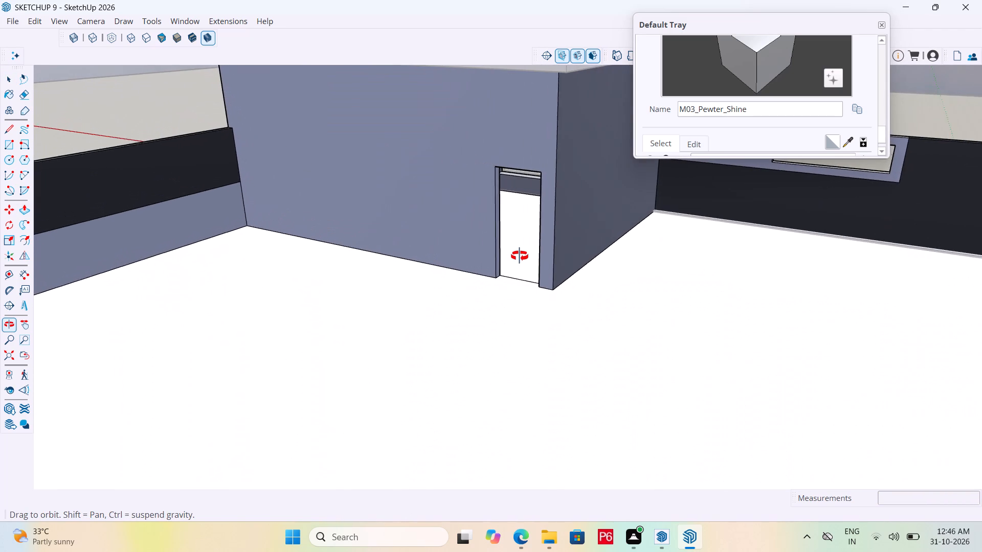
pyautogui.moveTo(520, 256); pyautogui.dragTo(532, 255, button='middle')
pyautogui.scroll(3, 570, 166)
pyautogui.scroll(1, 531, 209)
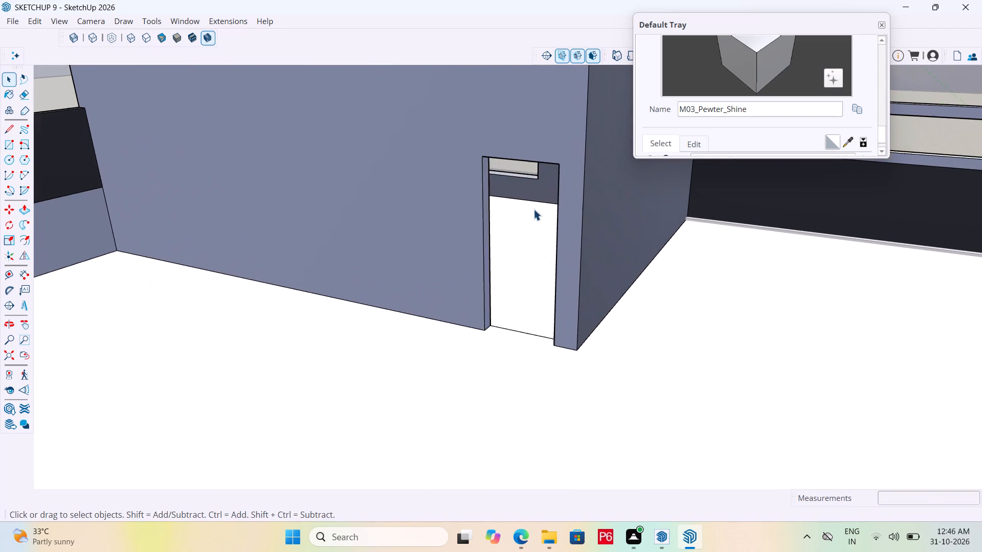
pyautogui.scroll(3, 533, 209)
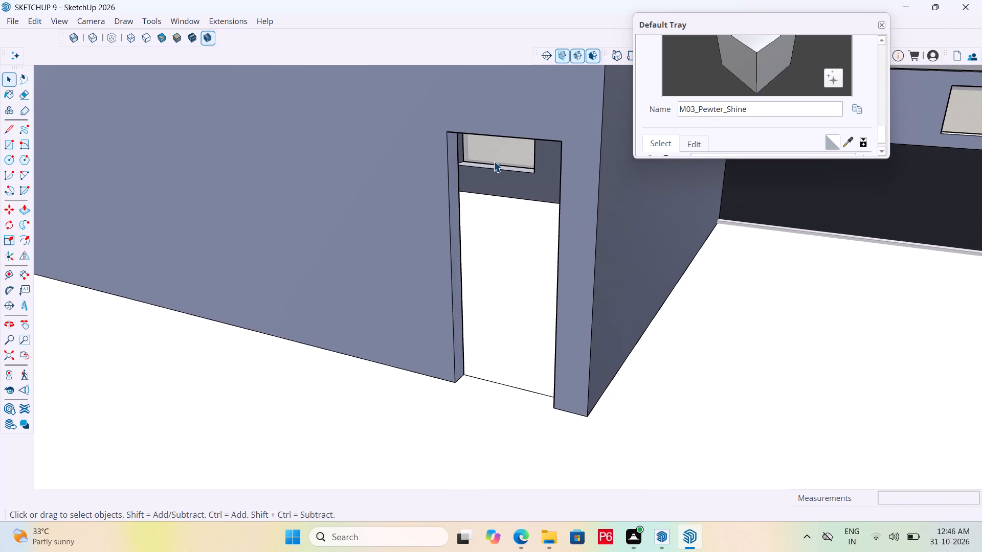
pyautogui.scroll(-13, 493, 161)
pyautogui.scroll(-7, 401, 200)
pyautogui.moveTo(551, 244); pyautogui.dragTo(405, 245, button='middle')
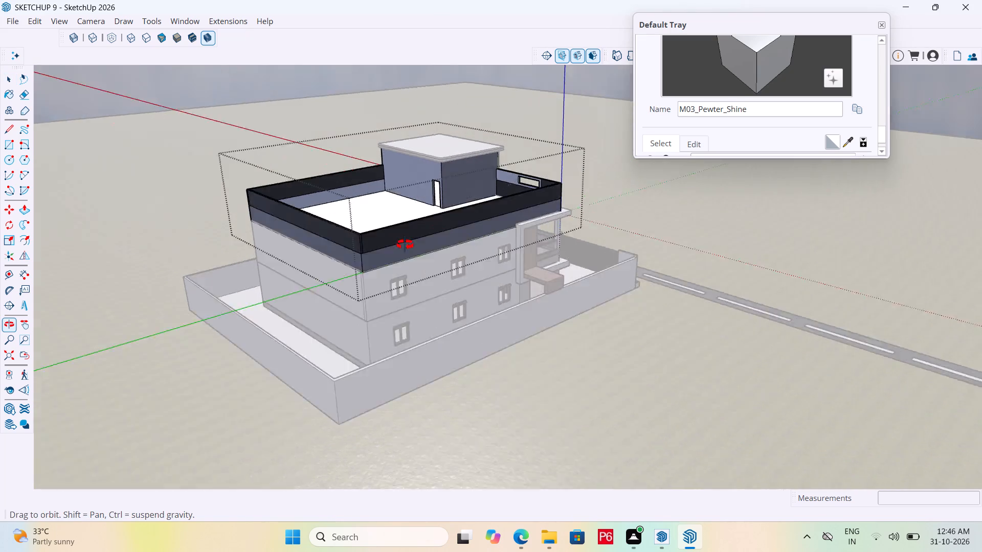
pyautogui.moveTo(405, 245); pyautogui.dragTo(92, 223, button='middle')
pyautogui.moveTo(541, 245); pyautogui.dragTo(277, 296, button='middle')
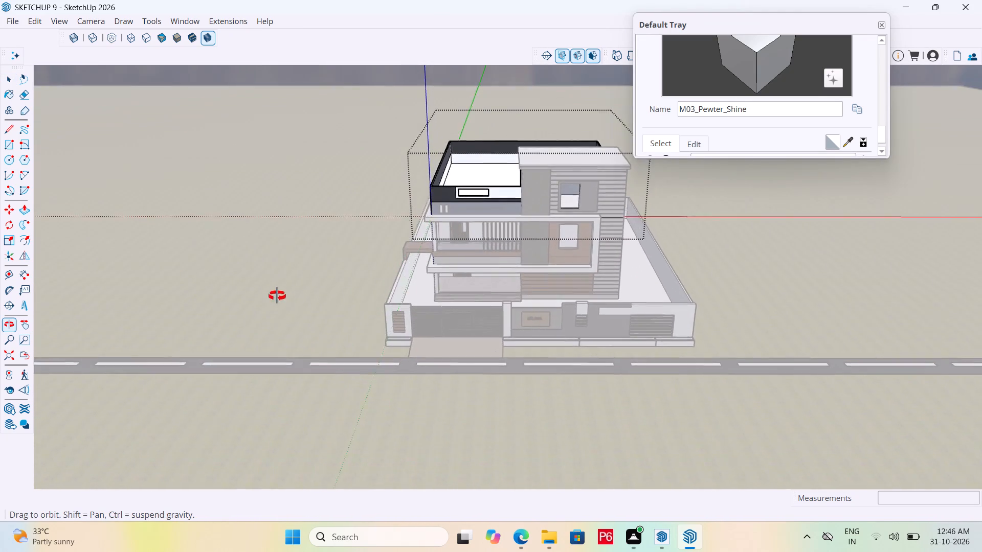
pyautogui.moveTo(277, 296); pyautogui.dragTo(249, 261, button='middle')
pyautogui.scroll(-5, 406, 235)
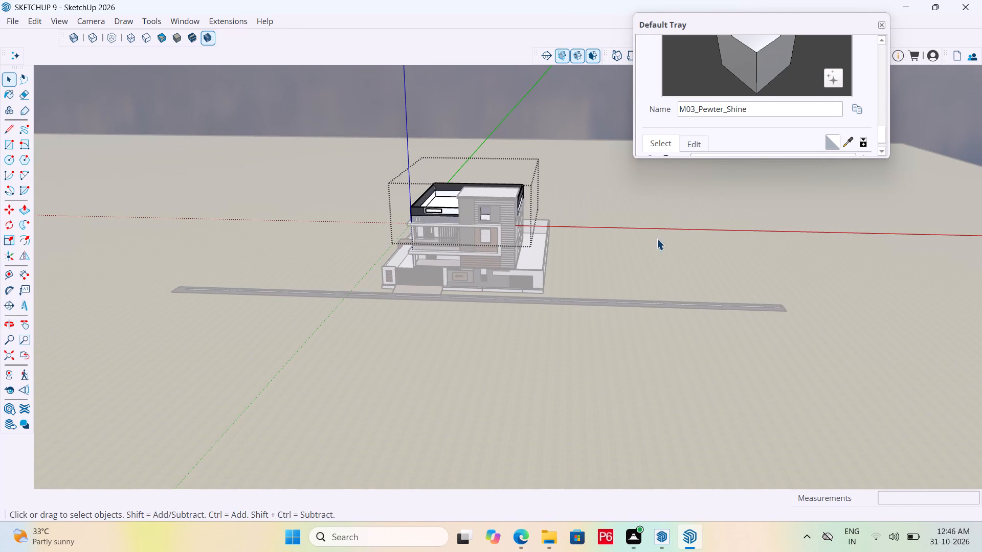
pyautogui.click(534, 113)
# Examine the front facade, compound wall and road from both front corners and from farther away.
pyautogui.scroll(5, 485, 255)
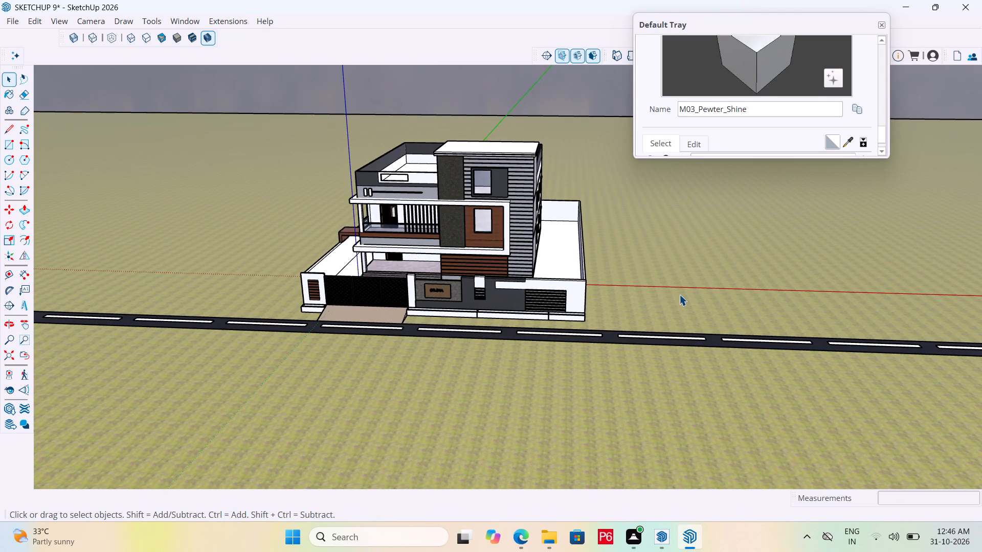
pyautogui.scroll(5, 679, 294)
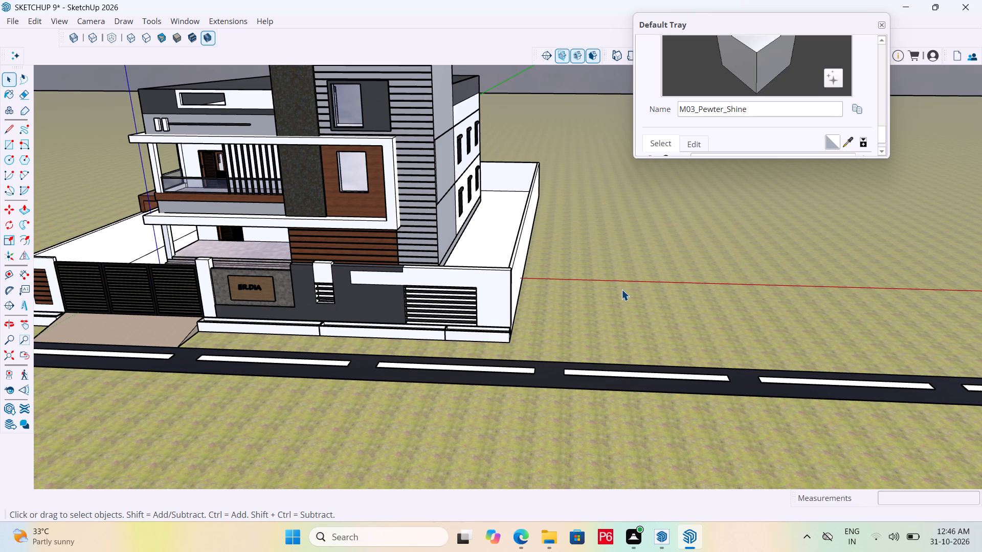
pyautogui.scroll(-6, 512, 249)
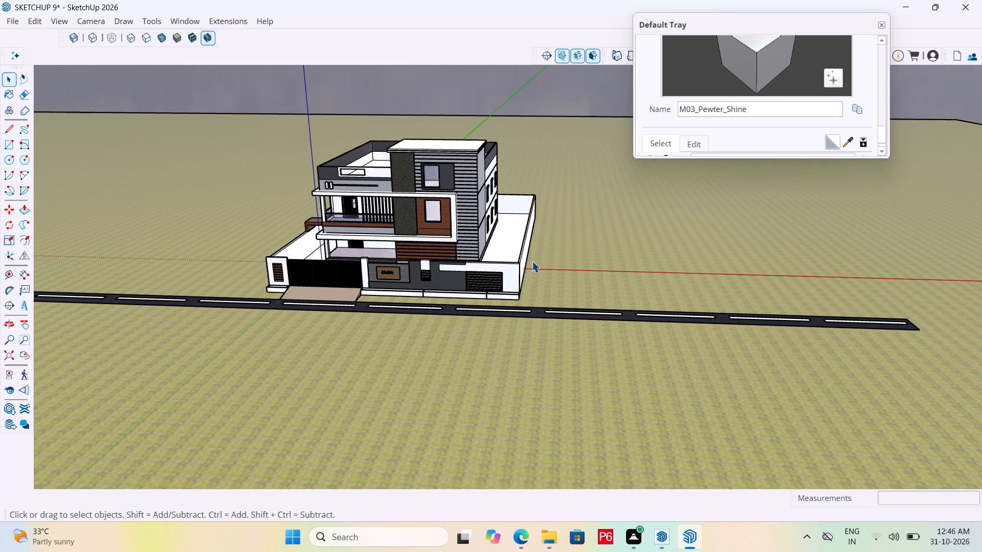
pyautogui.moveTo(361, 222); pyautogui.dragTo(468, 221, button='middle')
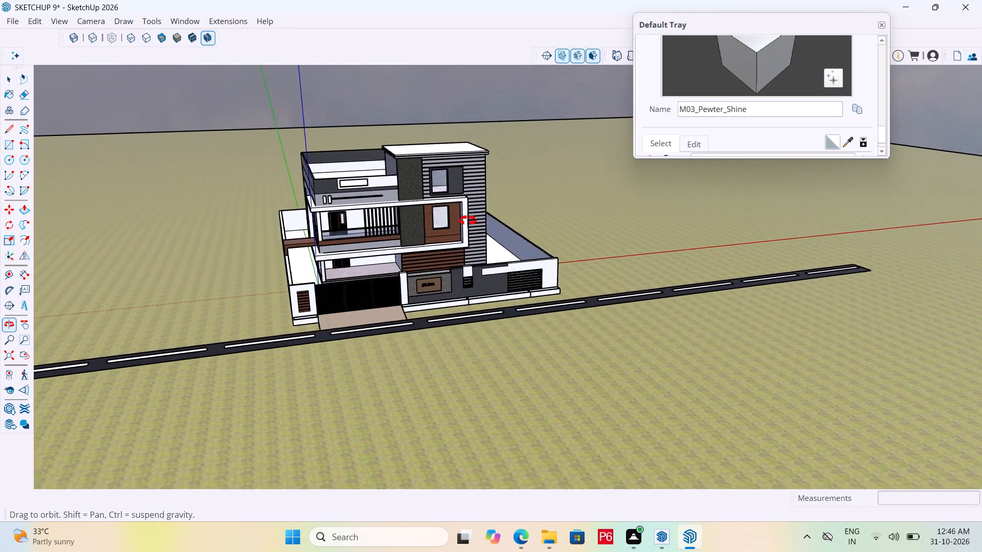
pyautogui.moveTo(468, 221); pyautogui.dragTo(369, 221, button='middle')
pyautogui.scroll(-6, 281, 200)
pyautogui.moveTo(483, 222); pyautogui.dragTo(478, 225, button='middle')
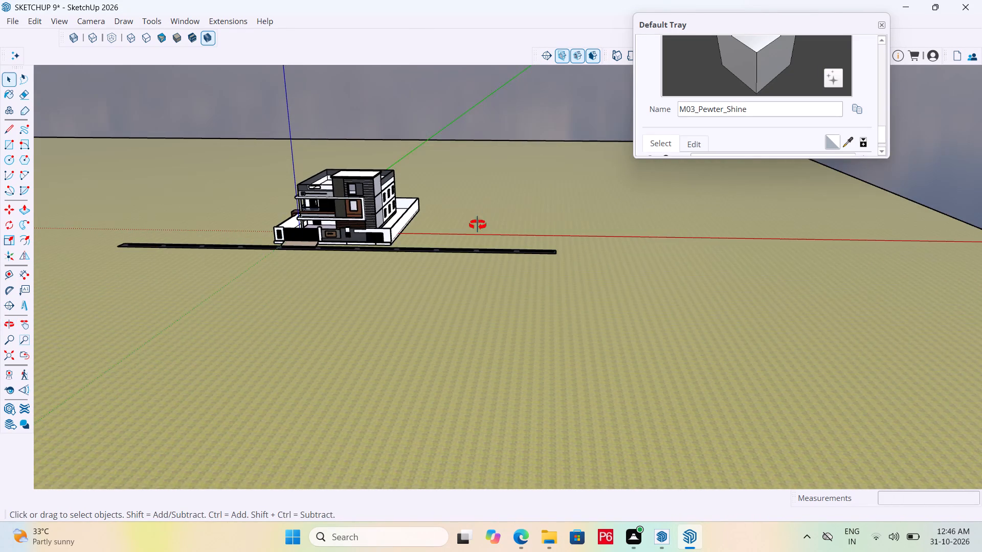
pyautogui.moveTo(478, 225); pyautogui.dragTo(423, 239, button='middle')
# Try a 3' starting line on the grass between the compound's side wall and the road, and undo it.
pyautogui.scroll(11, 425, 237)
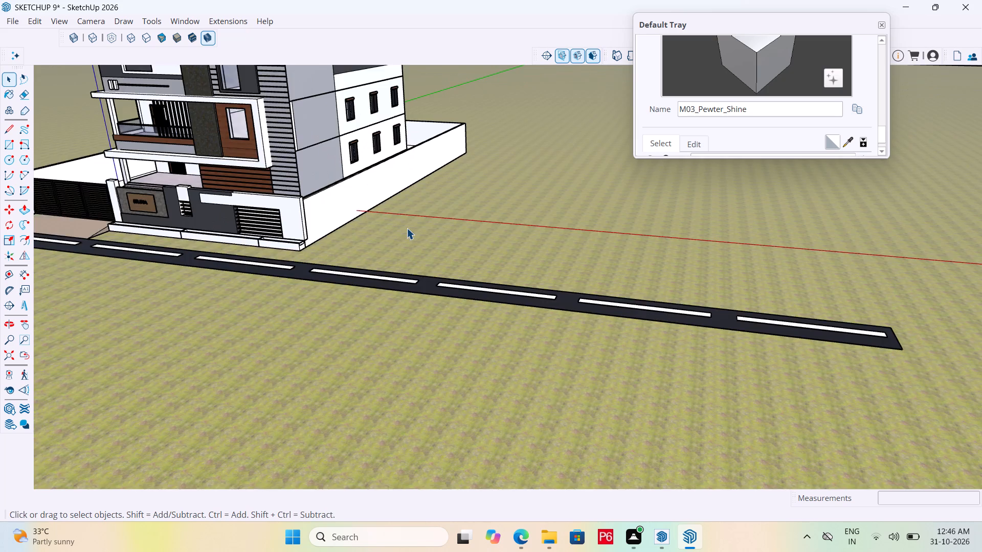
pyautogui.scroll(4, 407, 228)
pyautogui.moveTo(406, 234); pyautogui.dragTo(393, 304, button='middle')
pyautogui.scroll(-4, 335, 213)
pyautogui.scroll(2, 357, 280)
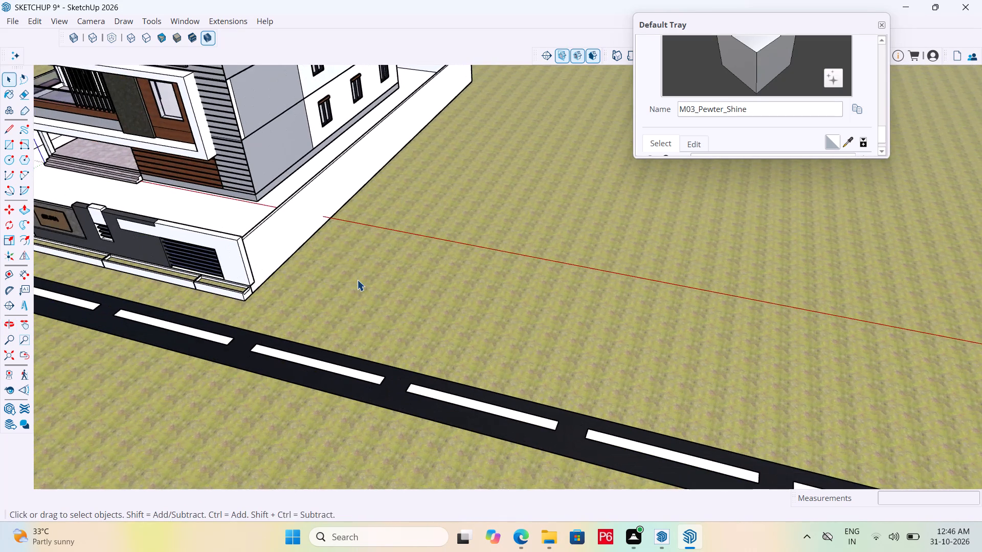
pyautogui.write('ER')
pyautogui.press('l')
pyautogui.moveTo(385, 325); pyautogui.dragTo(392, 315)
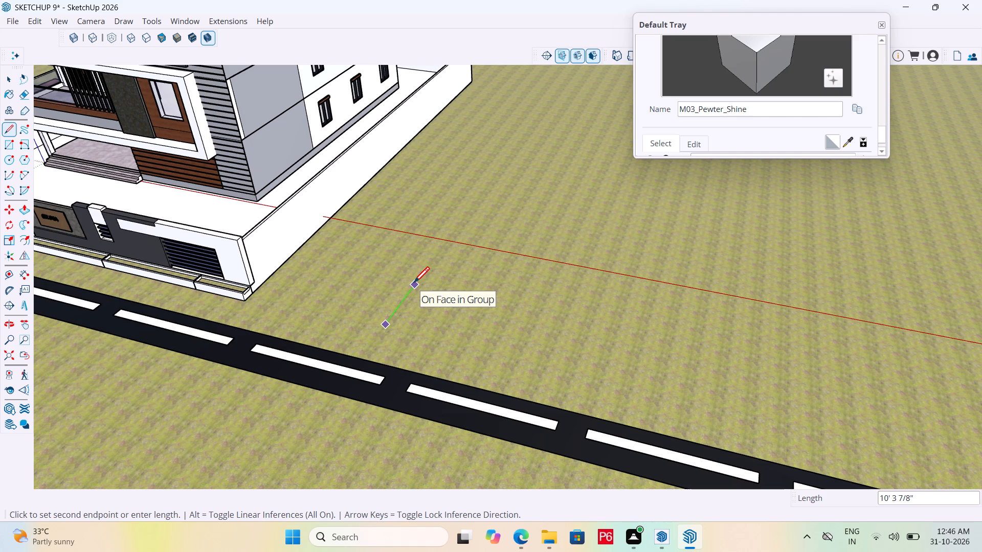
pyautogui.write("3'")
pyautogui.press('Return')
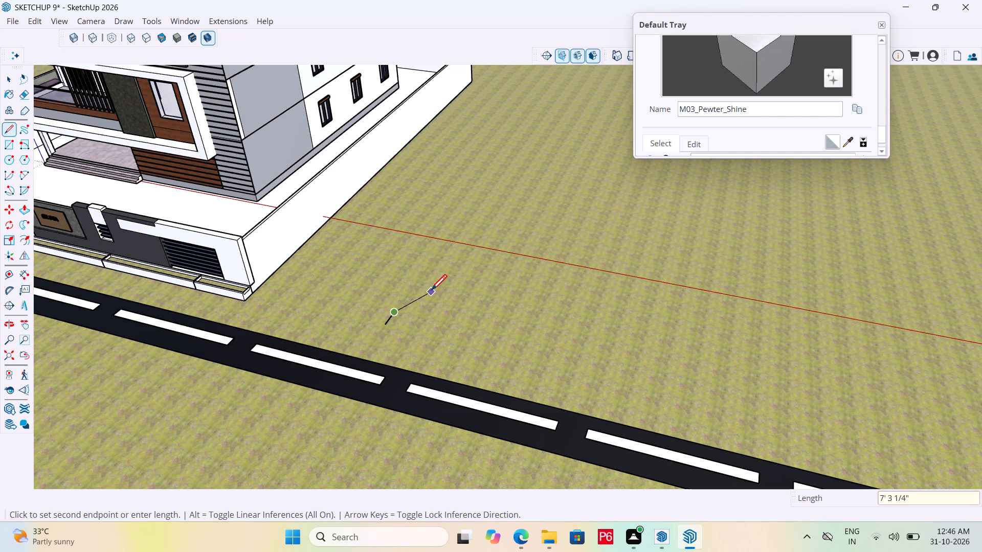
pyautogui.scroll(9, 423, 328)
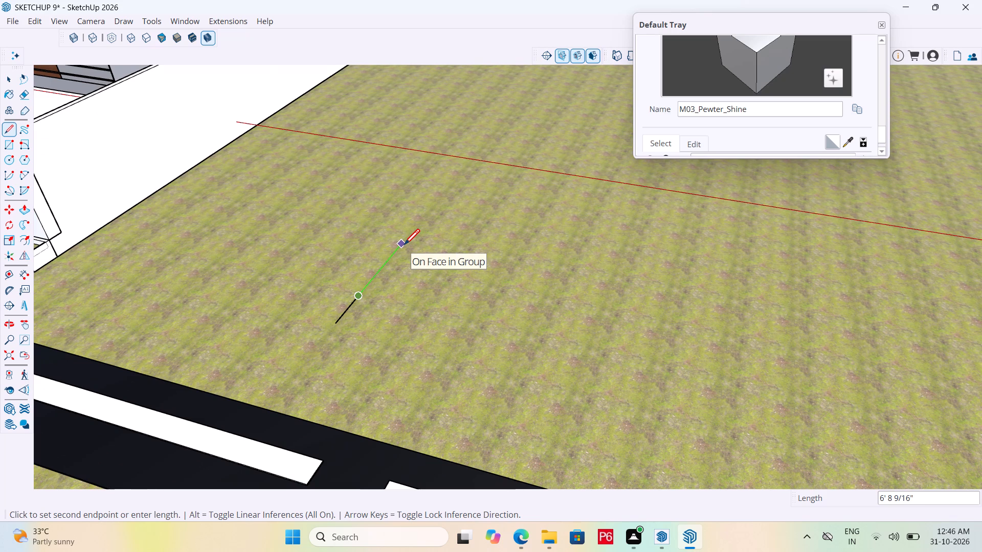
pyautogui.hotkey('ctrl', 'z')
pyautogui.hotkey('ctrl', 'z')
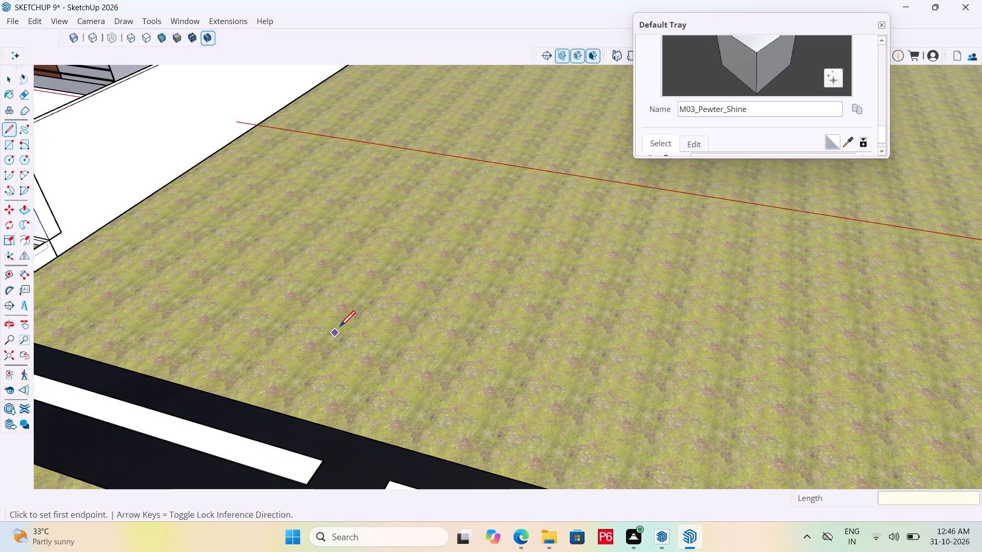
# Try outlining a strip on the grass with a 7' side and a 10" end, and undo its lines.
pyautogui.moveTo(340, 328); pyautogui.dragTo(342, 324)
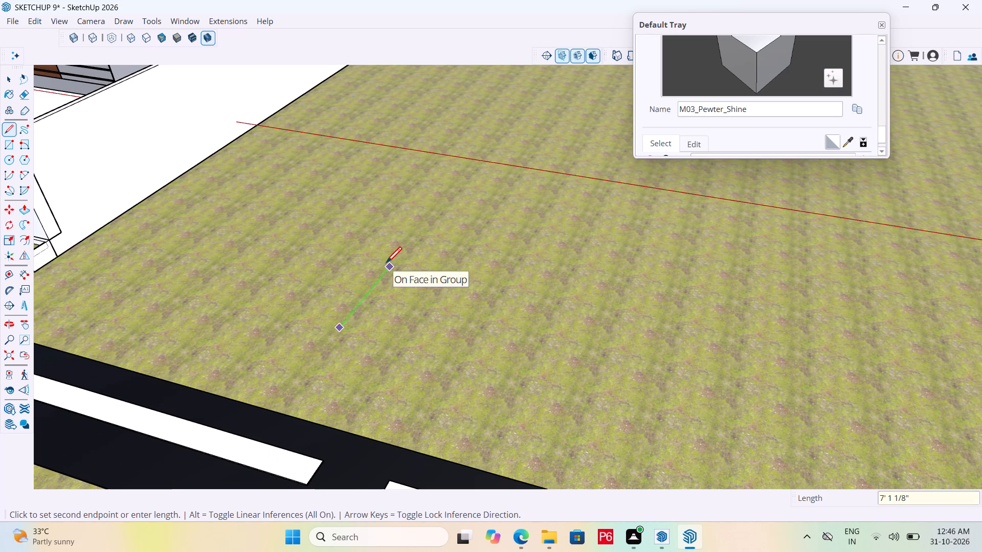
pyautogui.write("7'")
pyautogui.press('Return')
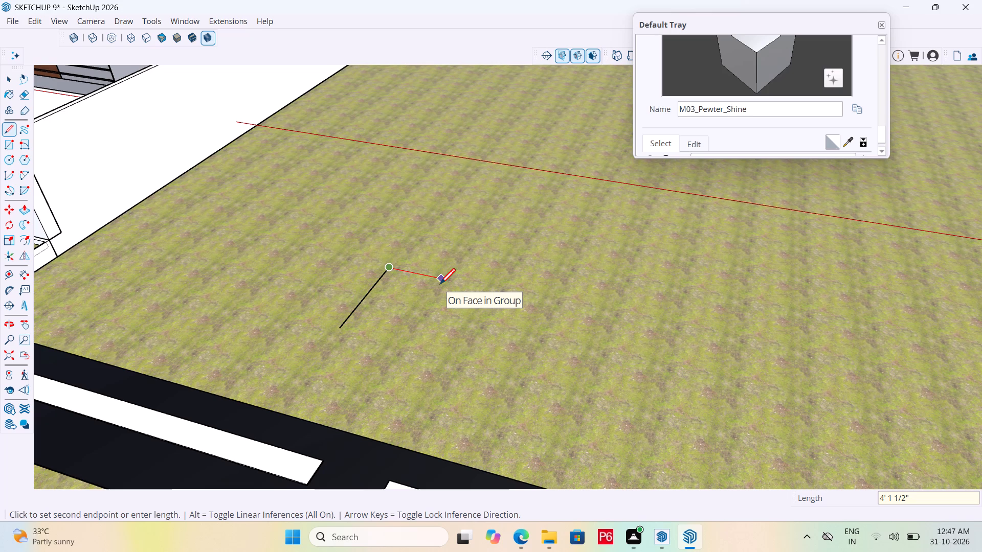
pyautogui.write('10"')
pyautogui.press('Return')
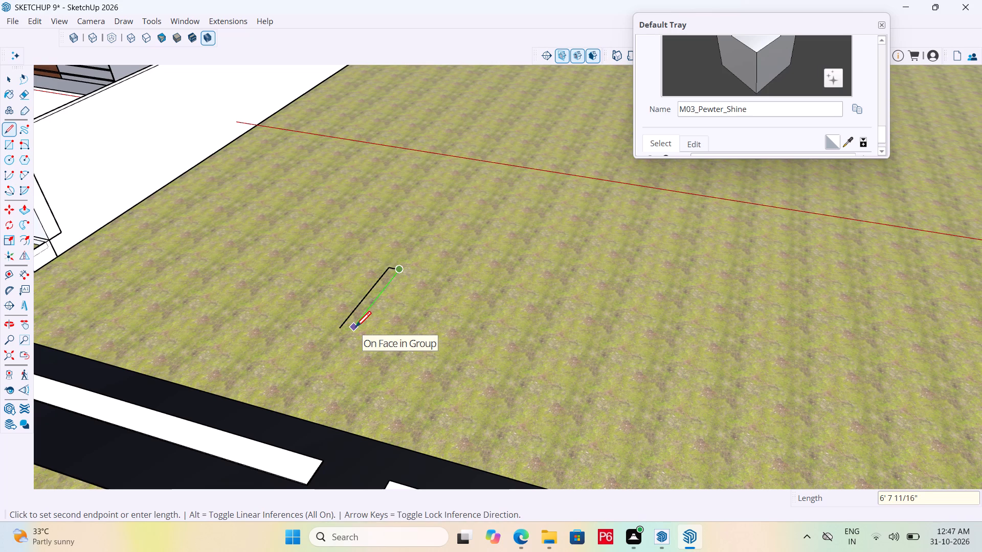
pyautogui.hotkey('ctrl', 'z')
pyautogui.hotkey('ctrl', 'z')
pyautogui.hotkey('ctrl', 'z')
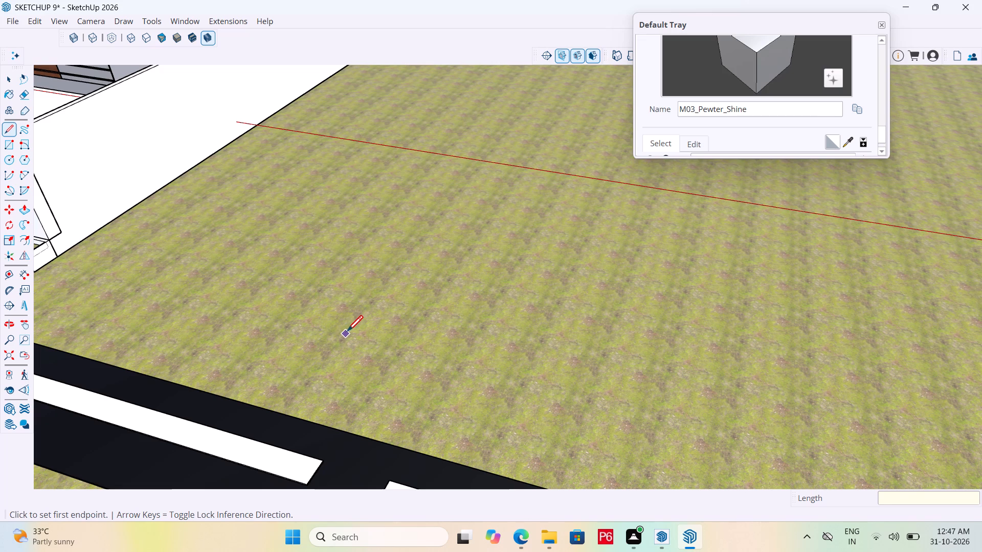
# Draw a closed 5' by 10" rectangle on the grass between the compound's side wall and the road.
pyautogui.moveTo(347, 332); pyautogui.dragTo(357, 322)
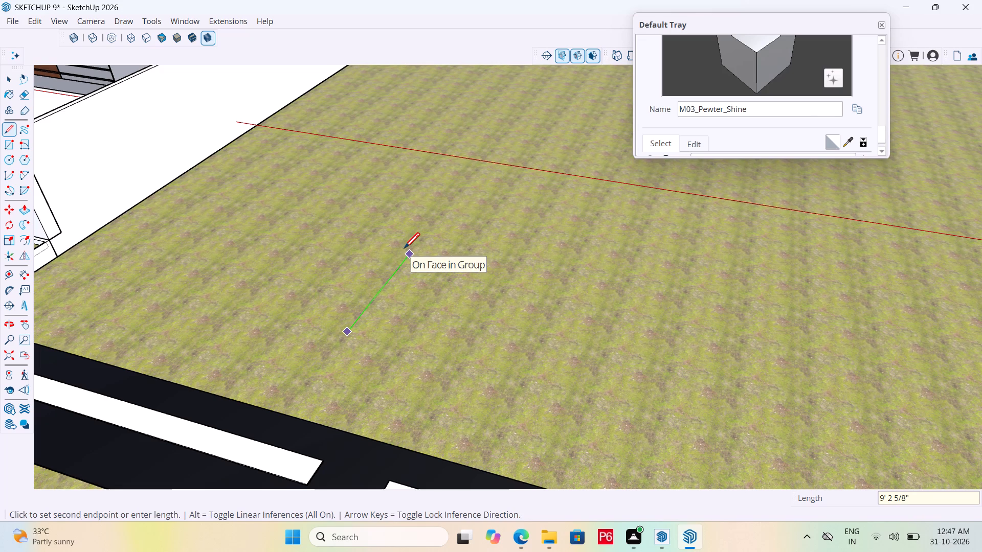
pyautogui.write("5'")
pyautogui.press('Return')
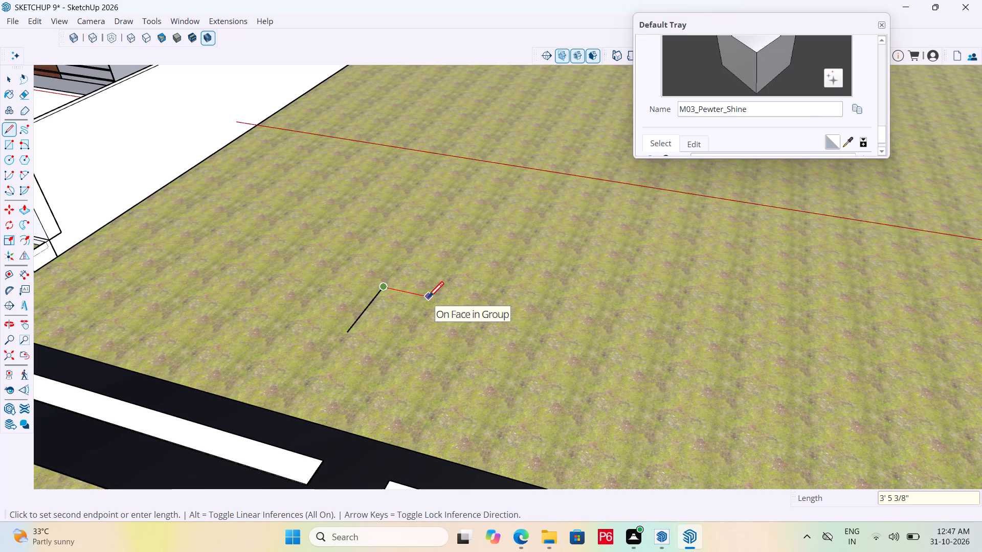
pyautogui.write('10"')
pyautogui.press('Return')
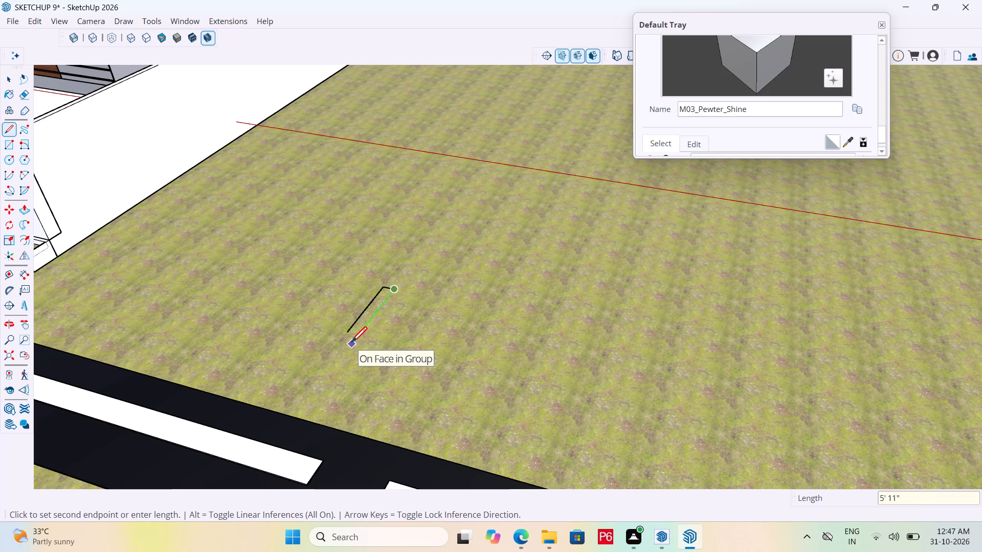
pyautogui.write("5'")
pyautogui.press('Return')
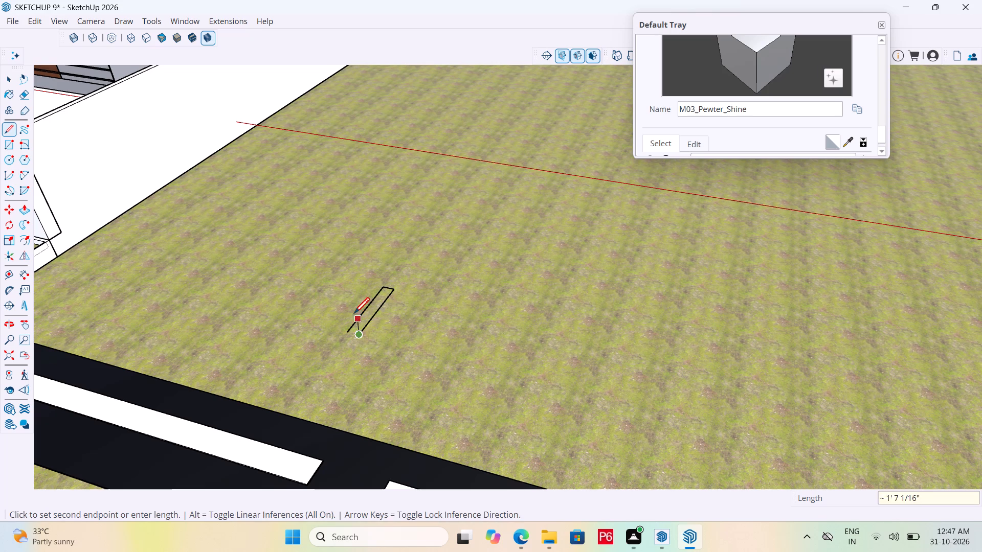
pyautogui.click(346, 333)
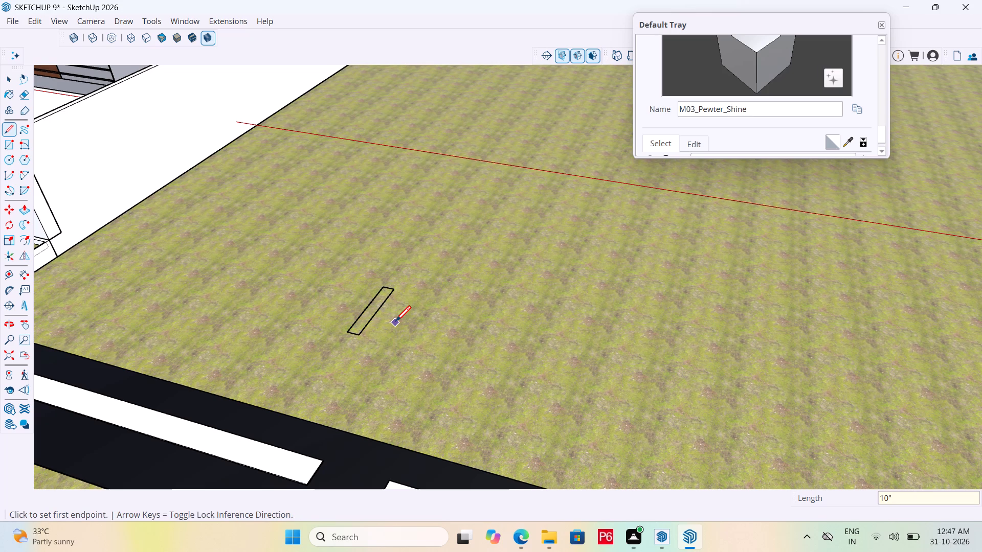
# Save the model.
pyautogui.hotkey('ctrl', 's')
pyautogui.hotkey('ctrl', 's')
pyautogui.hotkey('ctrl', 's')
pyautogui.hotkey('ctrl', 's')
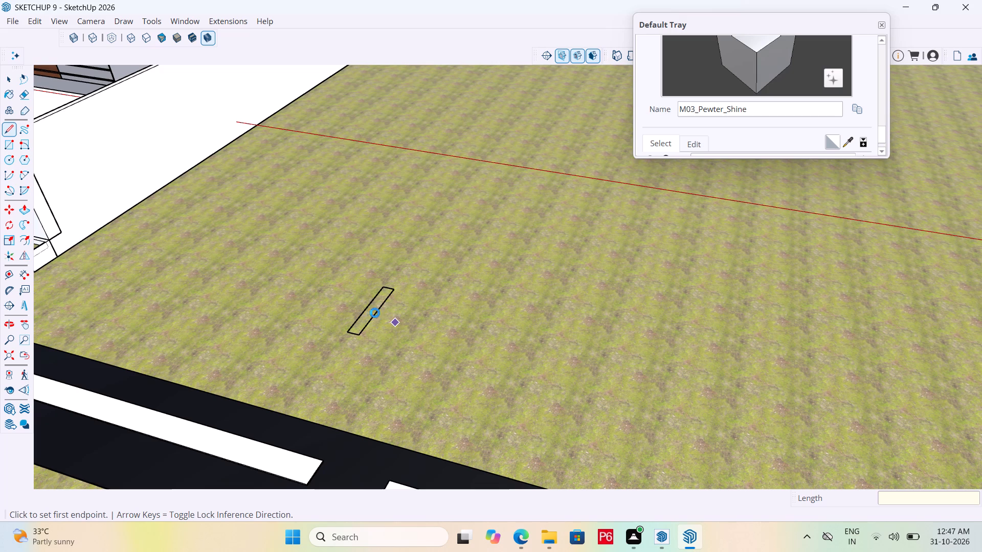
# Make the 5' by 10" rectangle's face and edges a group.
pyautogui.scroll(10, 370, 316)
pyautogui.press('space')
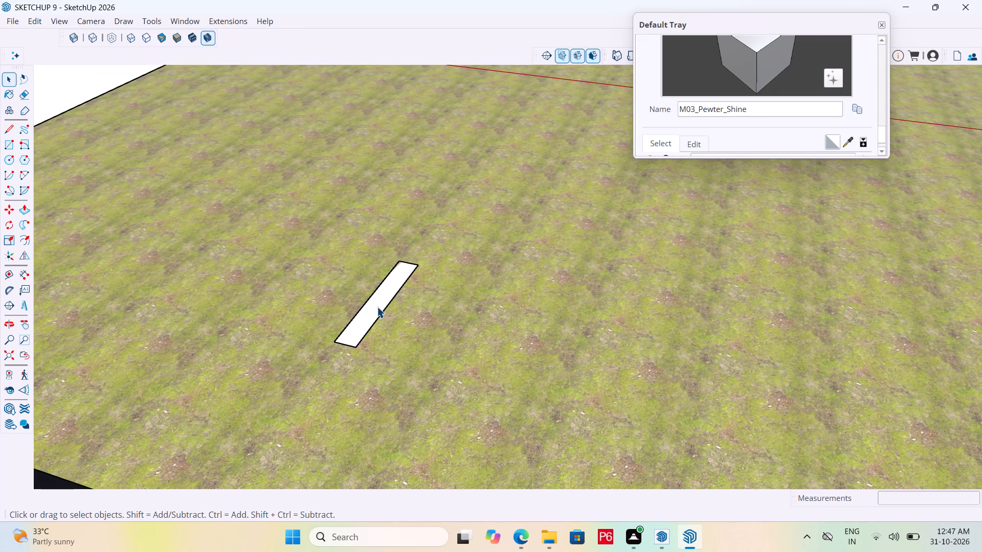
pyautogui.doubleClick(377, 307)
pyautogui.rightClick(377, 307)
pyautogui.click(428, 423)
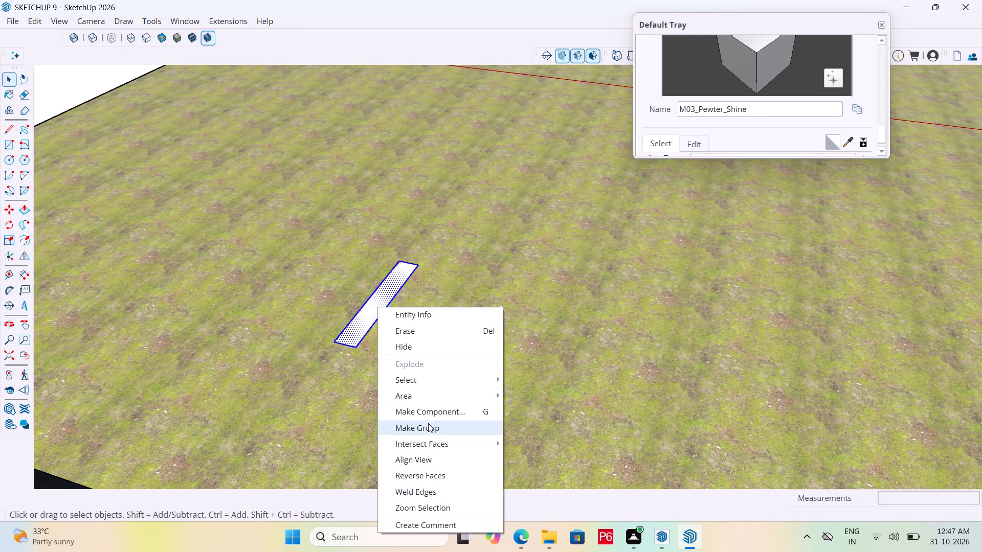
# Inside the rectangle's group, raise the face 6" with Push/Pull into a slab, and close the group.
pyautogui.doubleClick(377, 303)
pyautogui.click(380, 298)
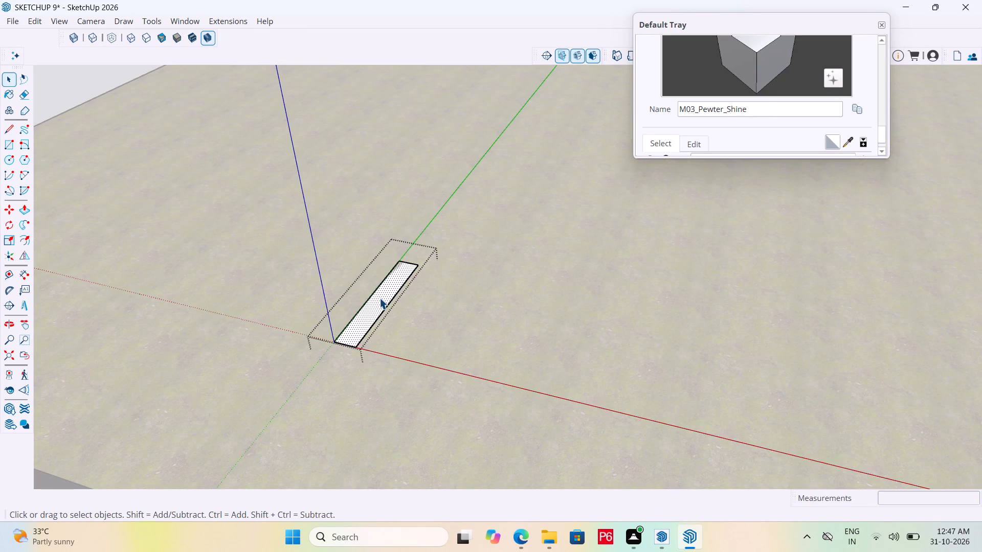
pyautogui.write('OP')
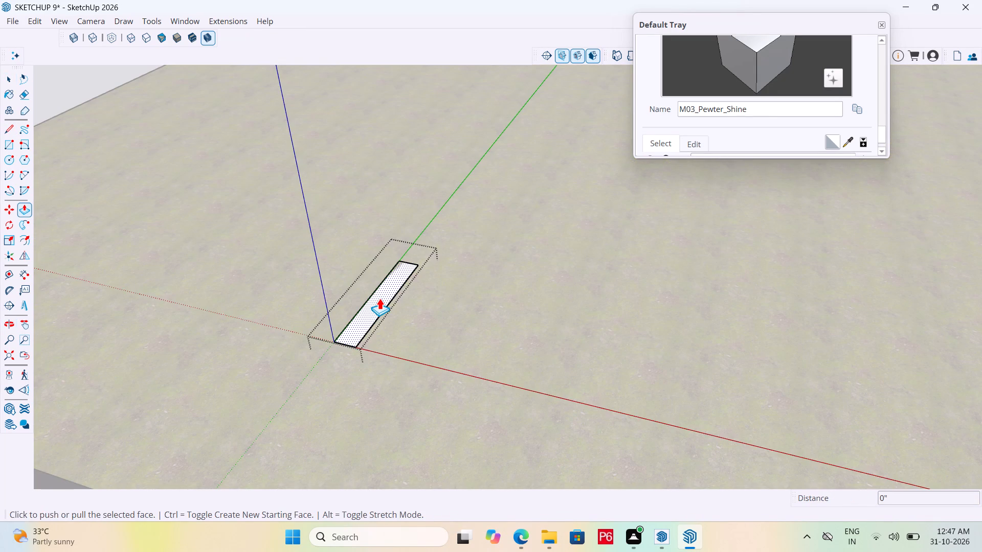
pyautogui.click(380, 298)
pyautogui.write('6"')
pyautogui.press('Return')
pyautogui.scroll(-6, 387, 264)
pyautogui.moveTo(376, 319); pyautogui.dragTo(479, 332, button='middle')
pyautogui.press('space')
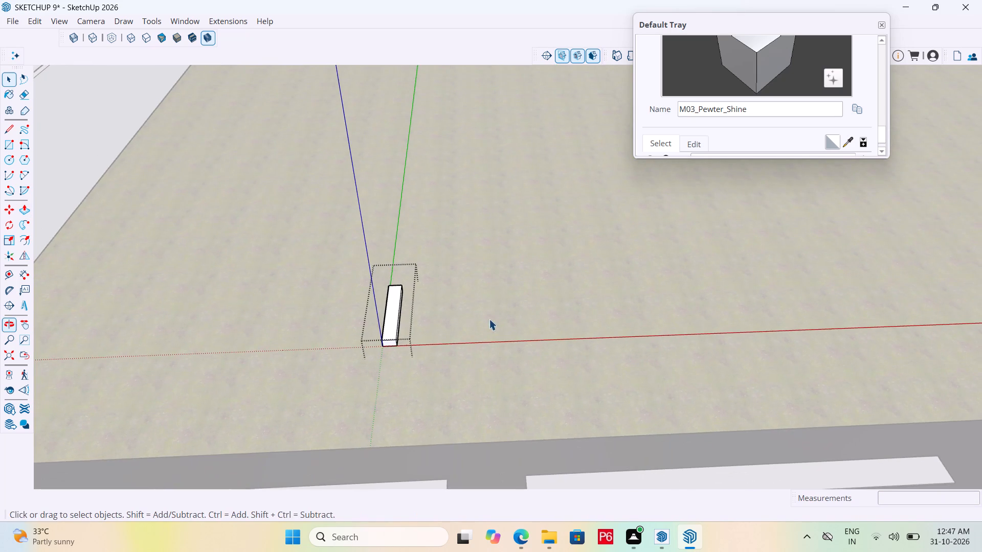
pyautogui.click(489, 319)
# Draw a small circle on the slab's top face, close to the end farther from the road.
pyautogui.moveTo(363, 348); pyautogui.dragTo(456, 340, button='middle')
pyautogui.scroll(4, 456, 340)
pyautogui.scroll(-5, 509, 241)
pyautogui.scroll(6, 414, 324)
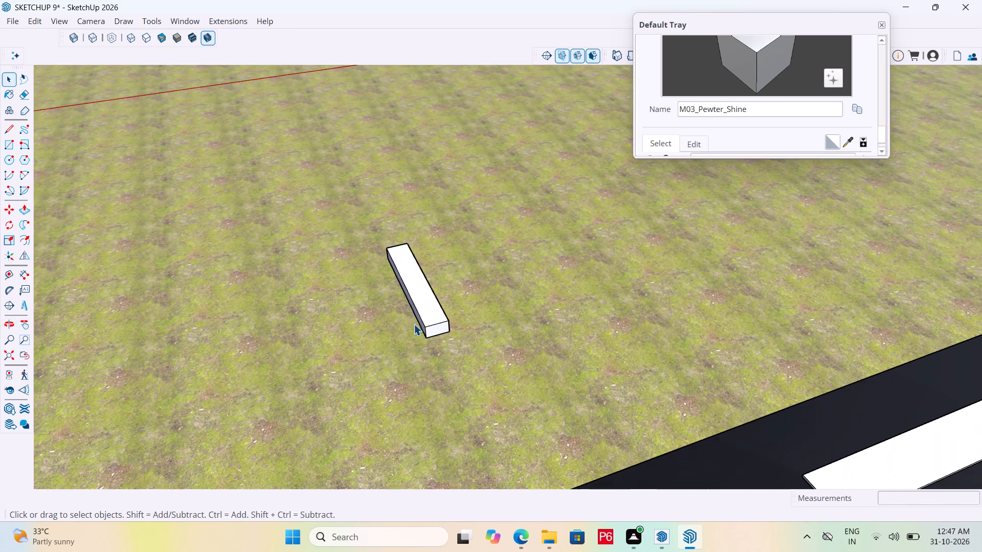
pyautogui.click(431, 315)
pyautogui.scroll(5, 427, 343)
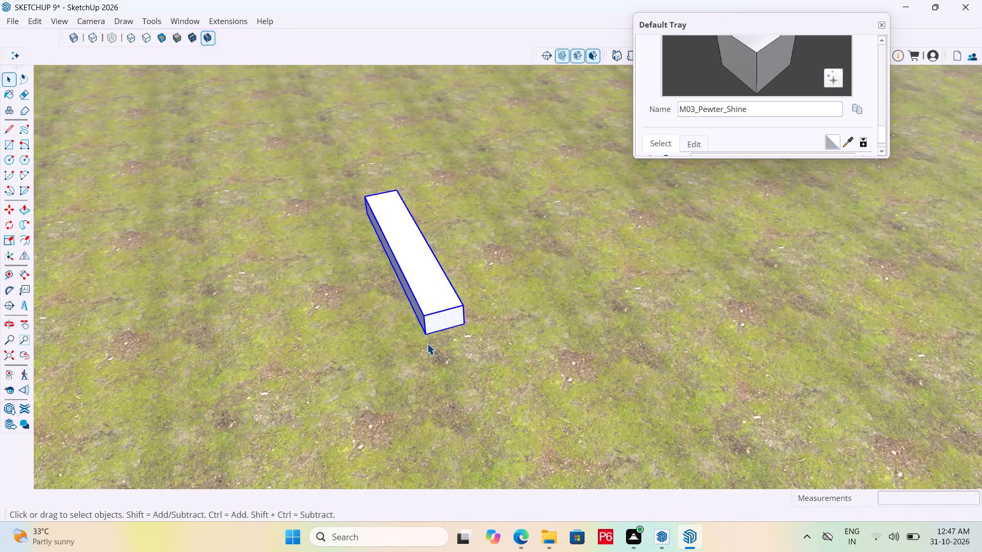
pyautogui.scroll(-5, 432, 348)
pyautogui.scroll(1, 402, 245)
pyautogui.moveTo(402, 245); pyautogui.dragTo(394, 259, button='middle')
pyautogui.scroll(5, 394, 259)
pyautogui.press('space')
pyautogui.scroll(4, 399, 245)
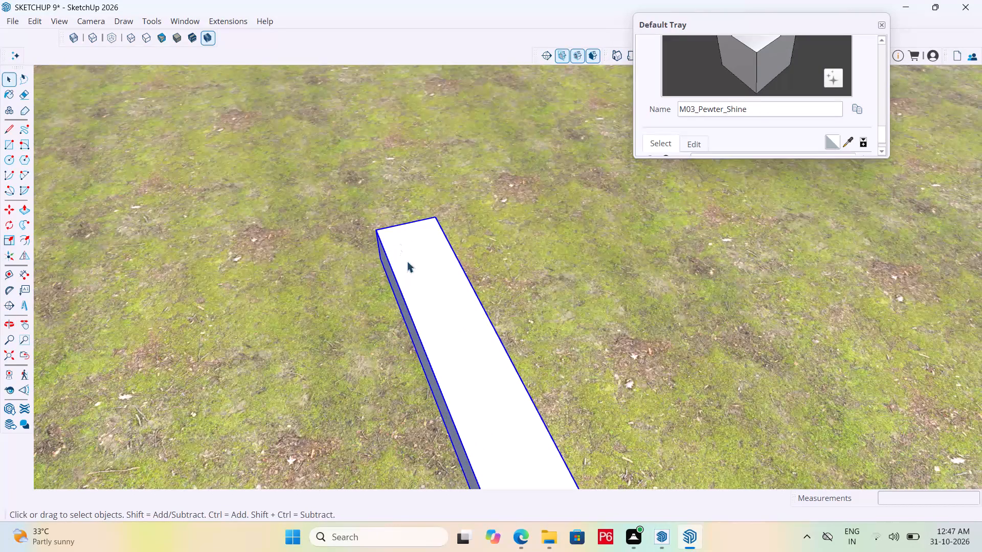
pyautogui.press('c')
pyautogui.scroll(4, 397, 235)
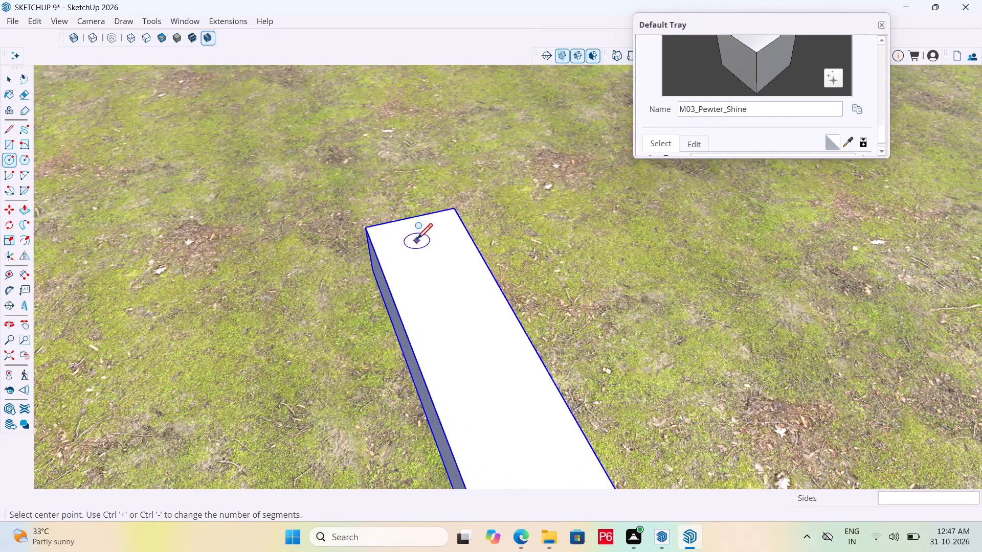
pyautogui.click(415, 235)
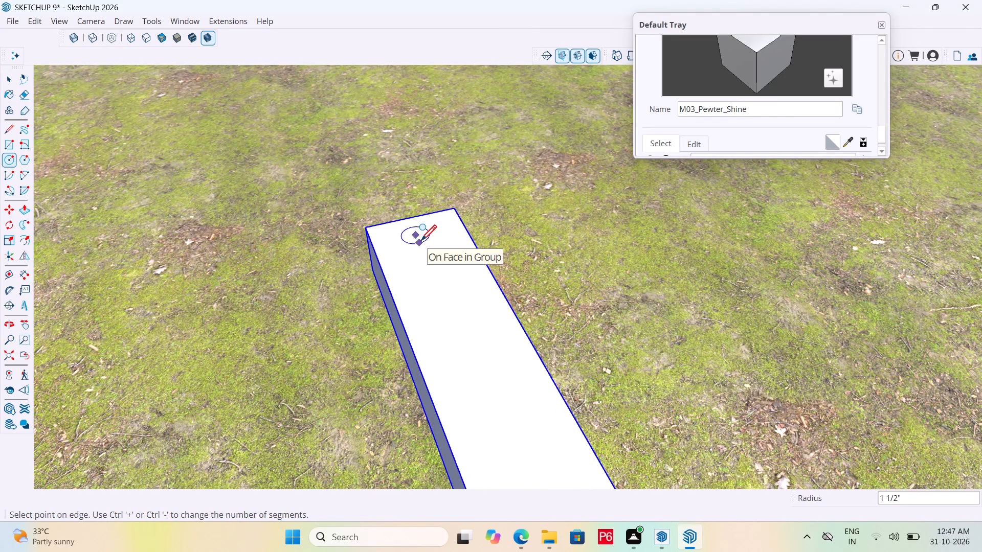
pyautogui.scroll(8, 420, 242)
pyautogui.click(417, 238)
# Make the small circle's face and edge on the slab a separate group.
pyautogui.press('space')
pyautogui.doubleClick(412, 227)
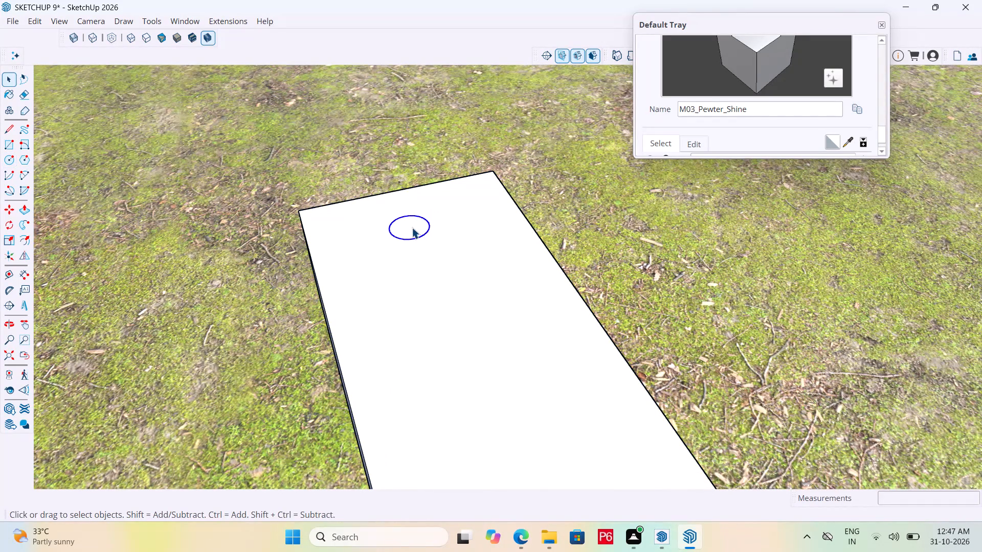
pyautogui.rightClick(412, 227)
pyautogui.click(449, 346)
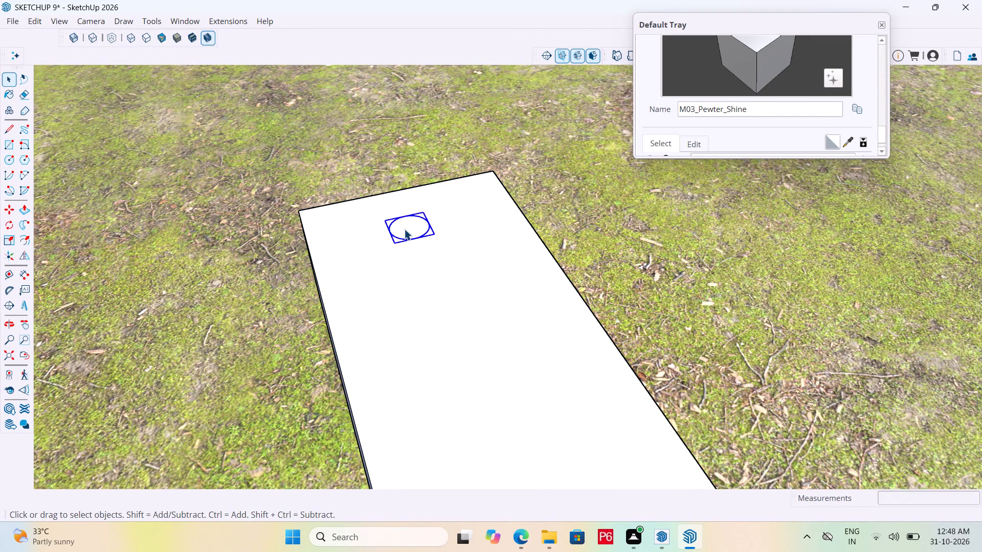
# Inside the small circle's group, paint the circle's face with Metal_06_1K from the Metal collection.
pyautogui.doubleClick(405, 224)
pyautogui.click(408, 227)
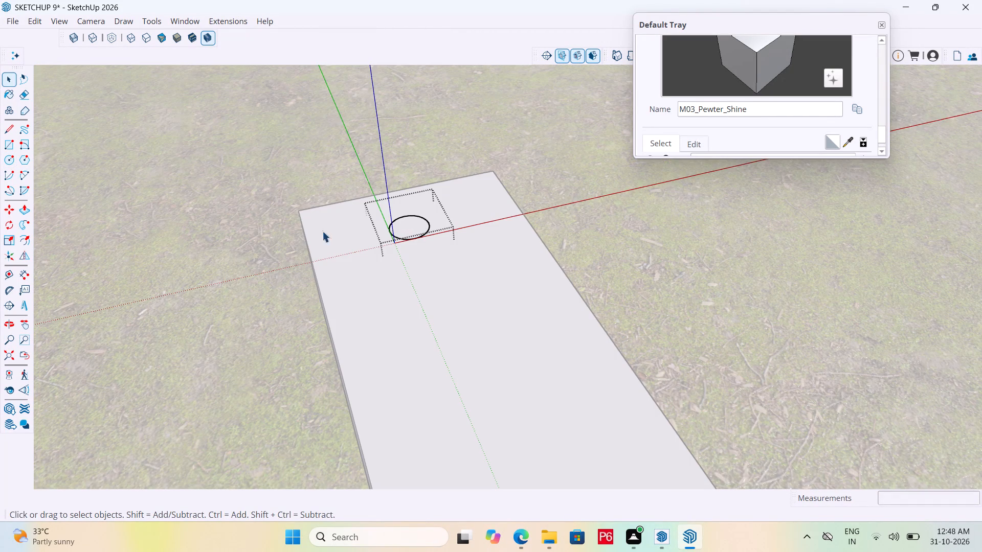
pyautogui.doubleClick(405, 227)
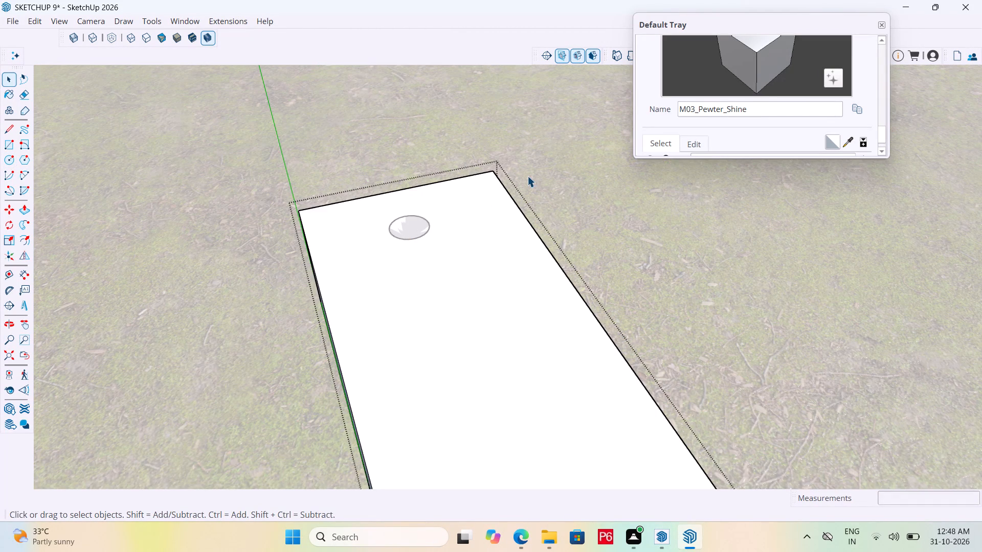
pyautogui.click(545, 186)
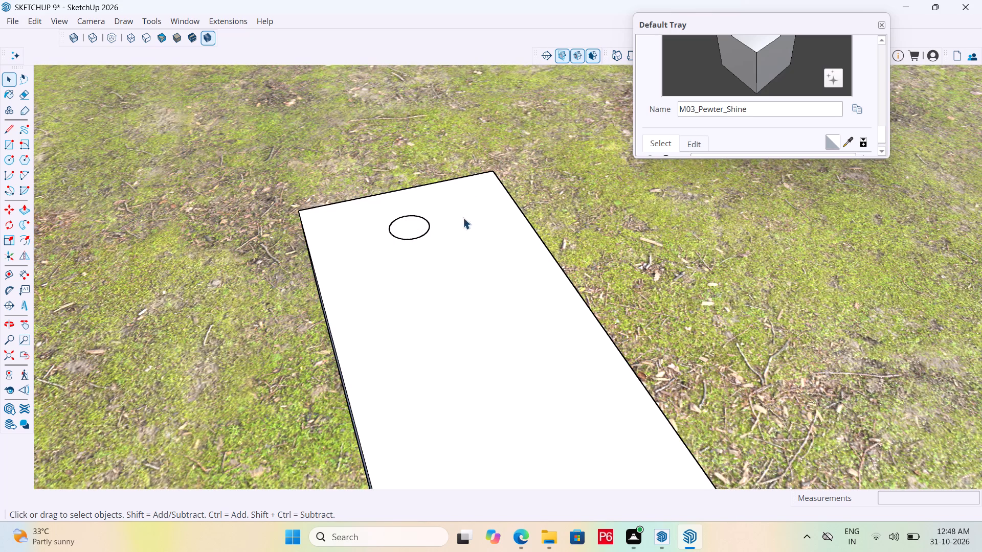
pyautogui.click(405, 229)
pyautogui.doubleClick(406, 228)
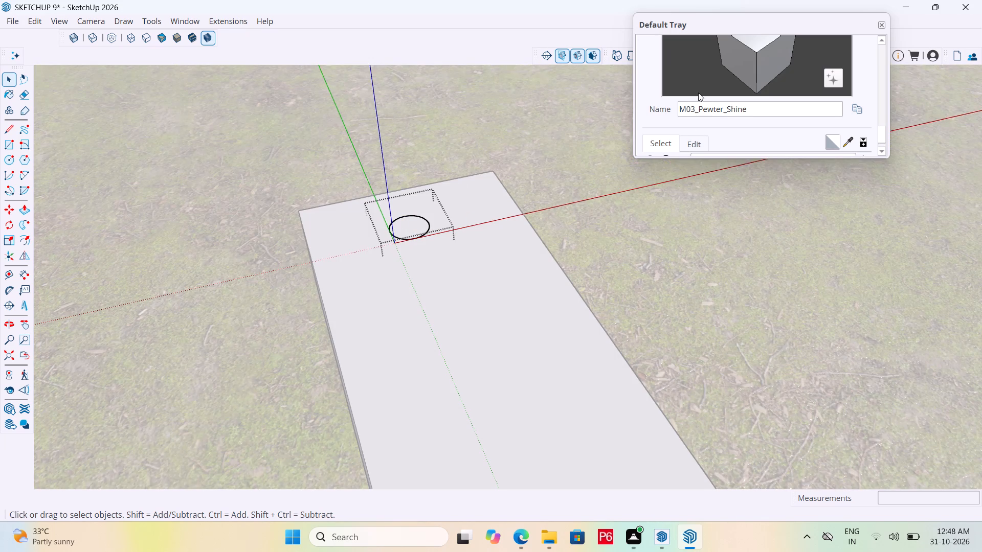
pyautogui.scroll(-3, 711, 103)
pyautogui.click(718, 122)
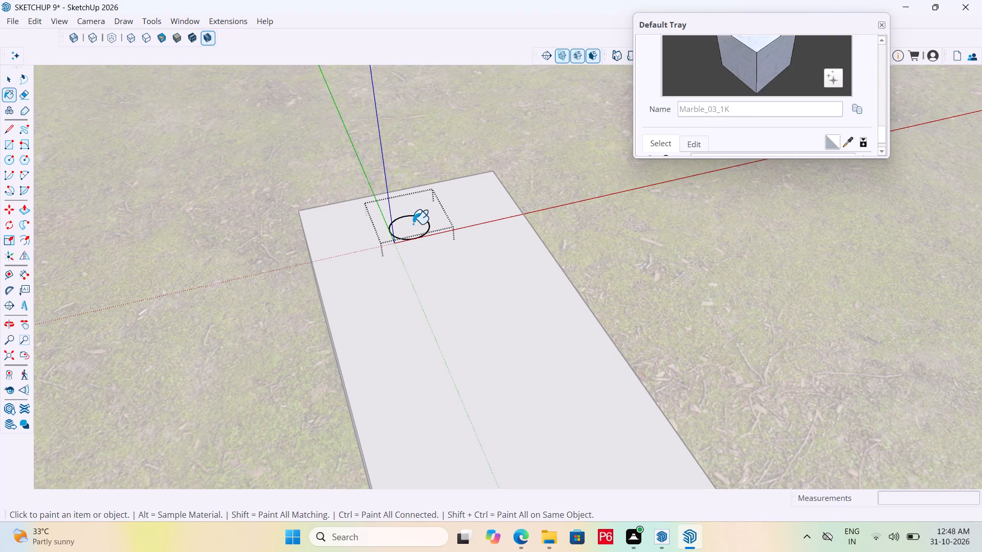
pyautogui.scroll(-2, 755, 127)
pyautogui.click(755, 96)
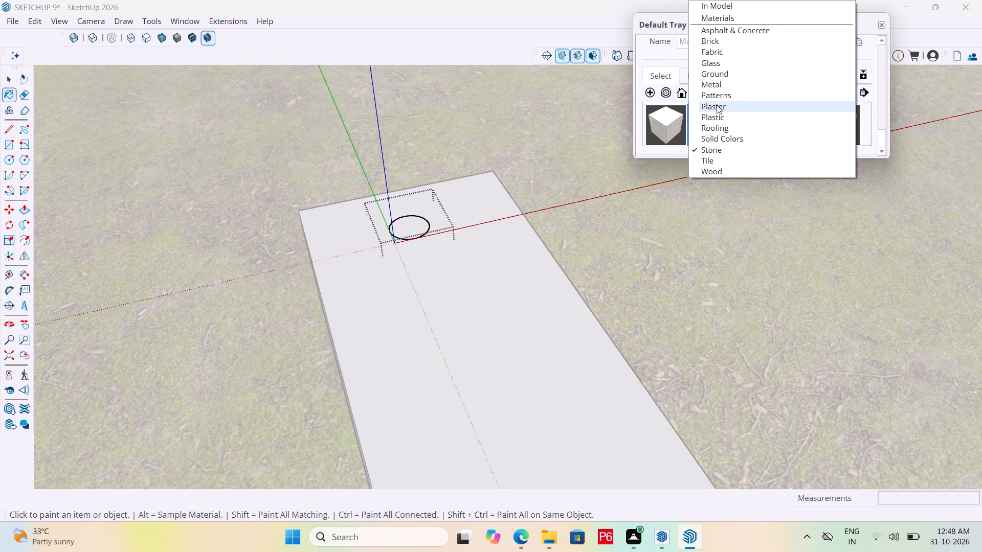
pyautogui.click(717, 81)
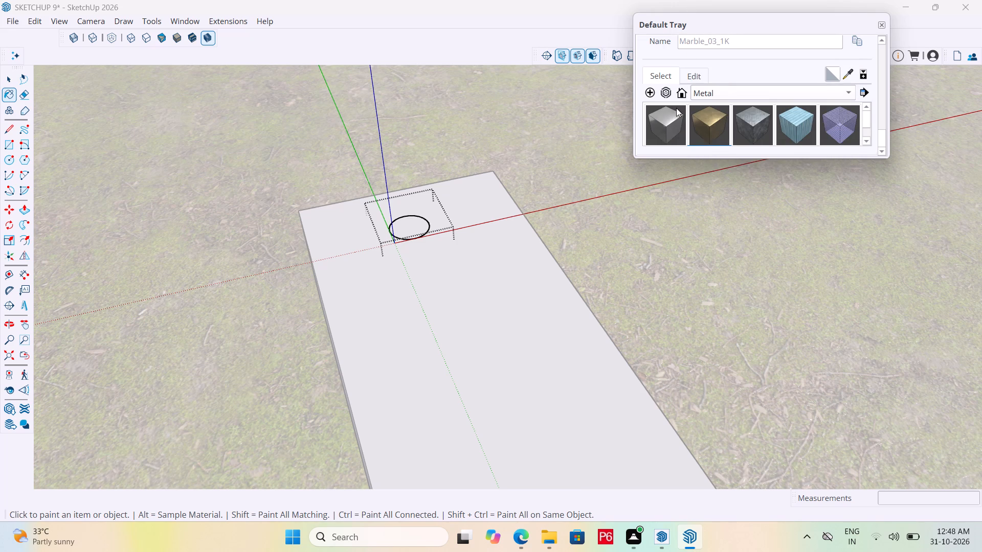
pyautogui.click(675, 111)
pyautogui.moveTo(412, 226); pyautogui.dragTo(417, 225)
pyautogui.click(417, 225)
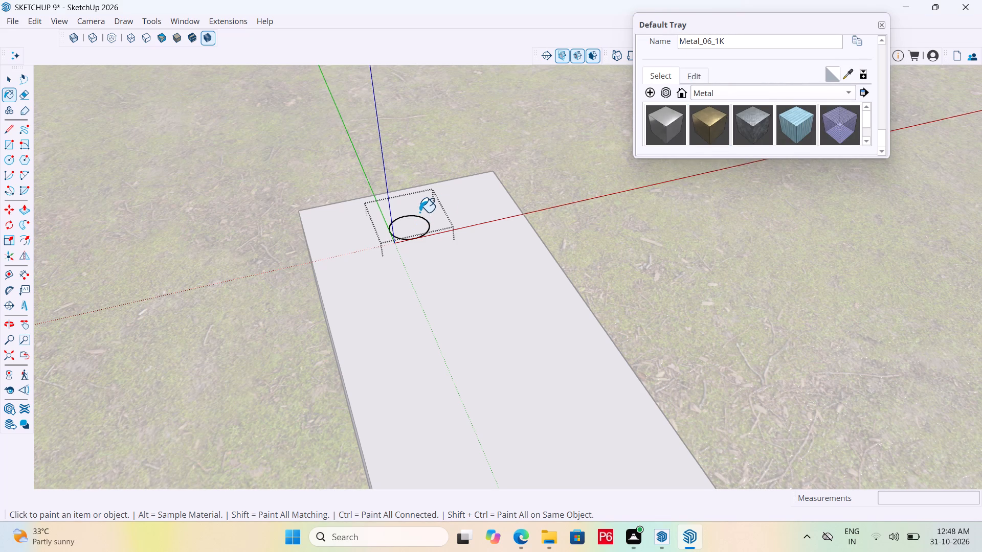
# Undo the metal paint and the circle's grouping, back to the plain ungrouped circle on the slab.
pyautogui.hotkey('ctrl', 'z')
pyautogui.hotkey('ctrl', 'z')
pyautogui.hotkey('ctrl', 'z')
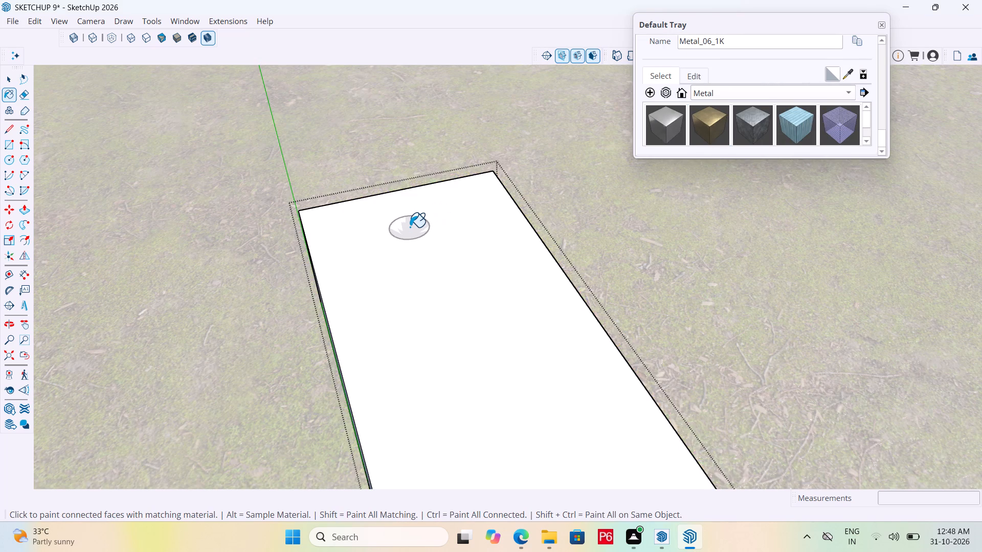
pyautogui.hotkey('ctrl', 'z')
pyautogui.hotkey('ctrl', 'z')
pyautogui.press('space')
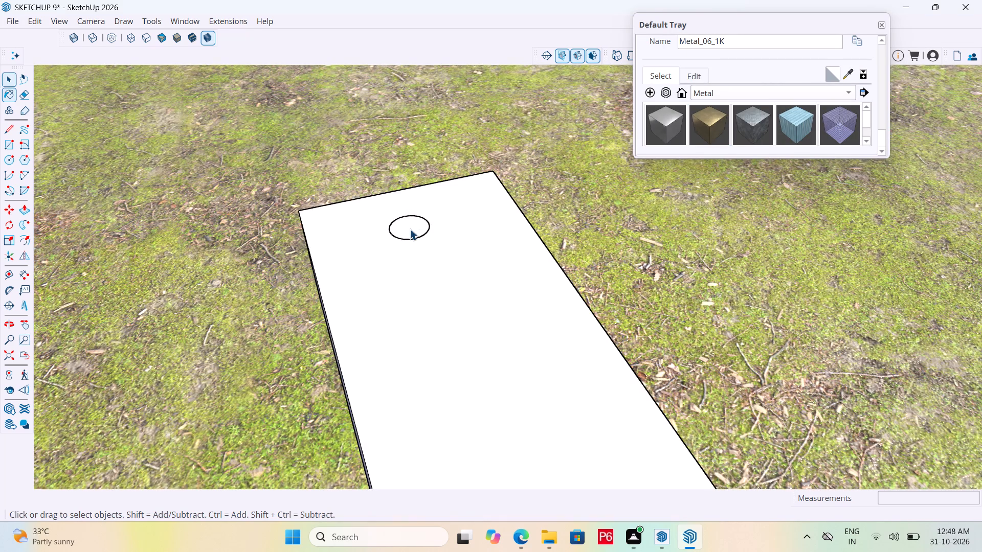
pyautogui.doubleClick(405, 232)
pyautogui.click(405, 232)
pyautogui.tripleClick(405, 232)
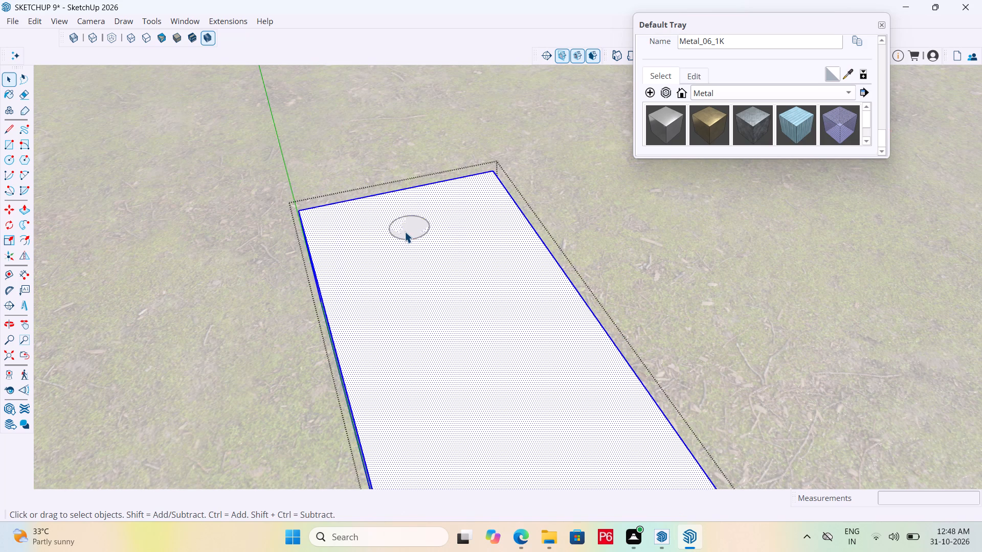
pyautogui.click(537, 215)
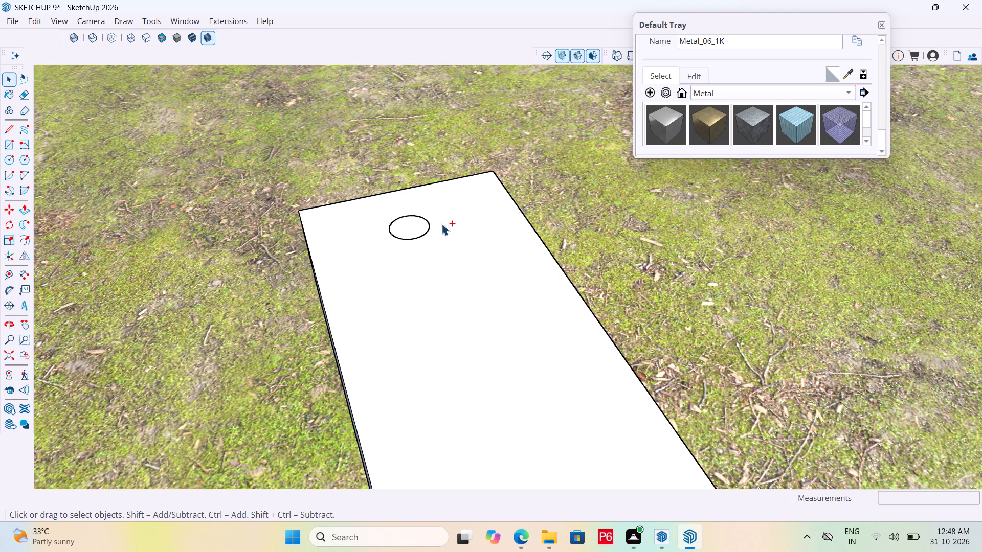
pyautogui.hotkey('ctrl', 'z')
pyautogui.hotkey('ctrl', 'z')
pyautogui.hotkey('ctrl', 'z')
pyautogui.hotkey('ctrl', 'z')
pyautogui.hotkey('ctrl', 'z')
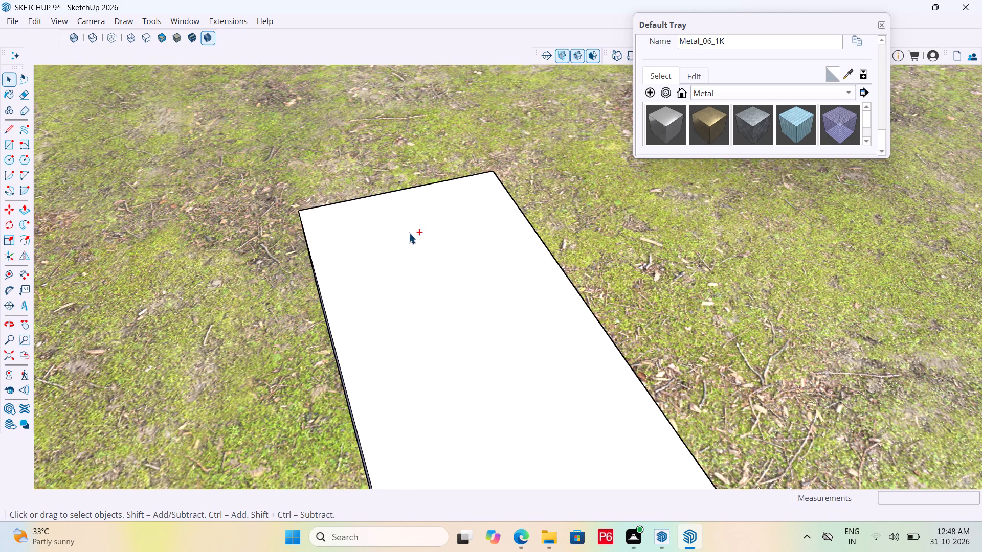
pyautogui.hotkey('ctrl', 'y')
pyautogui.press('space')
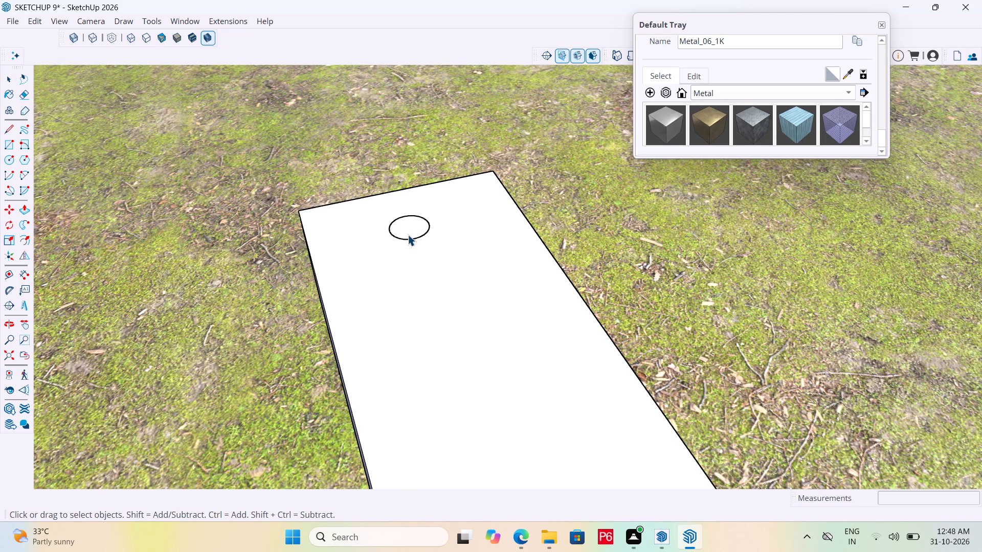
# Make the small circle's face and edge on the slab a group again.
pyautogui.click(415, 229)
pyautogui.tripleClick(415, 229)
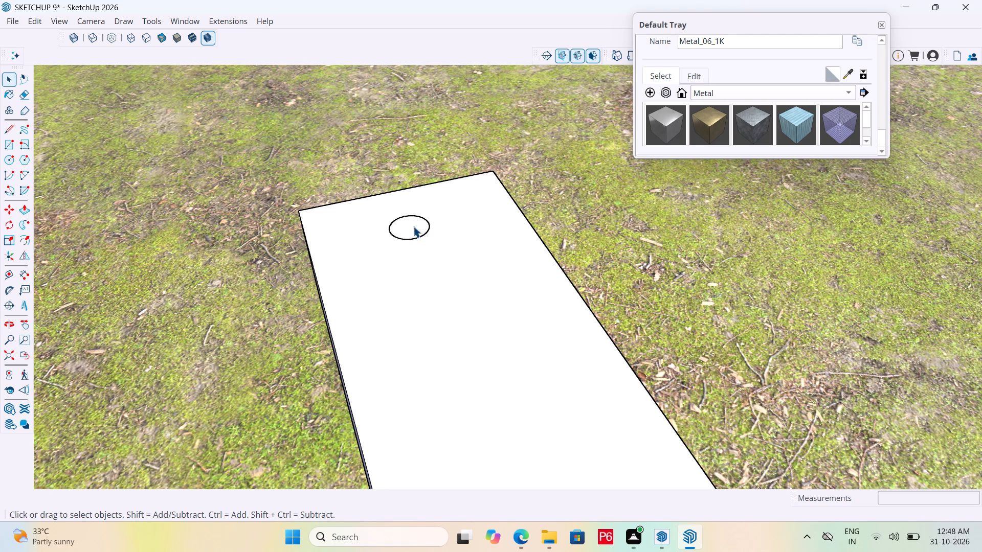
pyautogui.doubleClick(409, 227)
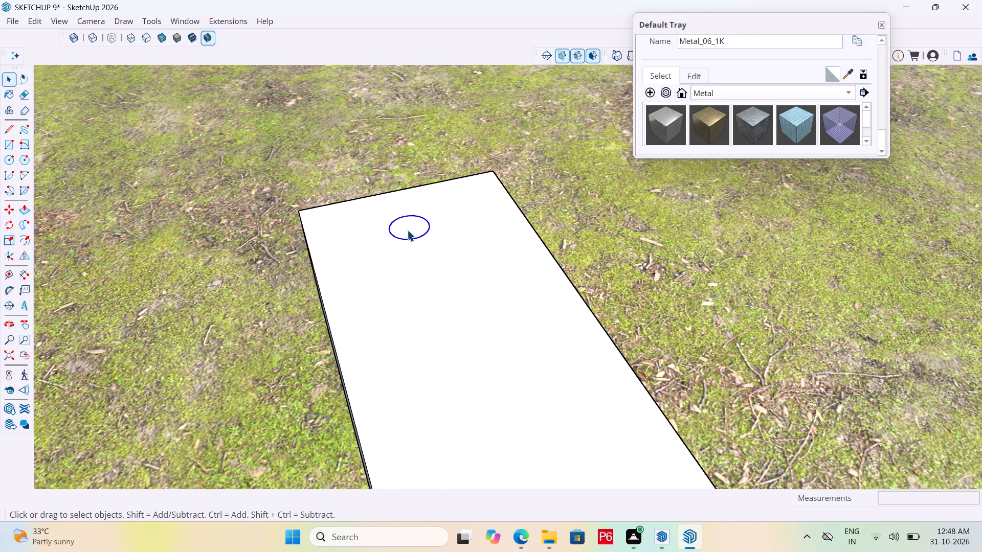
pyautogui.rightClick(408, 228)
pyautogui.click(456, 354)
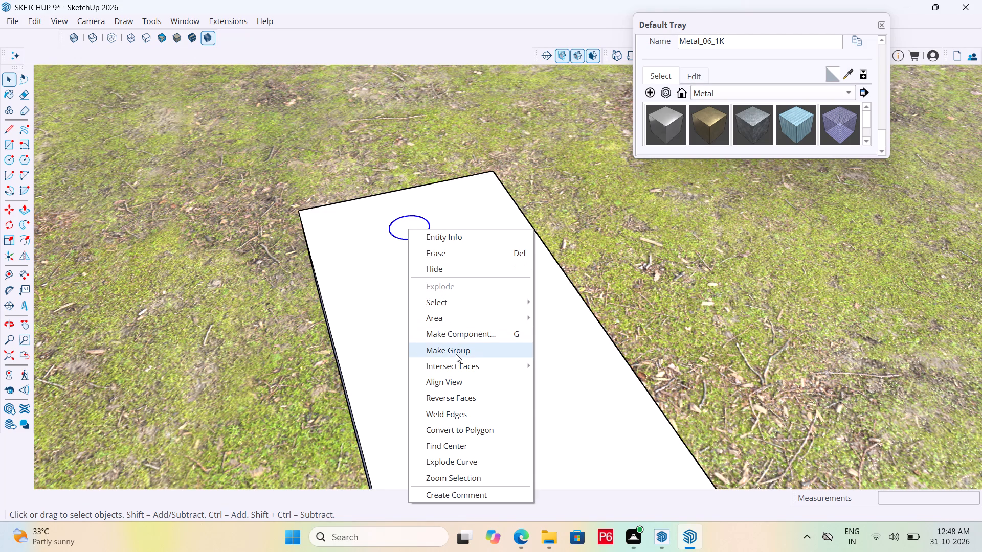
# Inside the new circle group, paint the circle's face with the Metal_06_1K material.
pyautogui.doubleClick(405, 227)
pyautogui.click(407, 227)
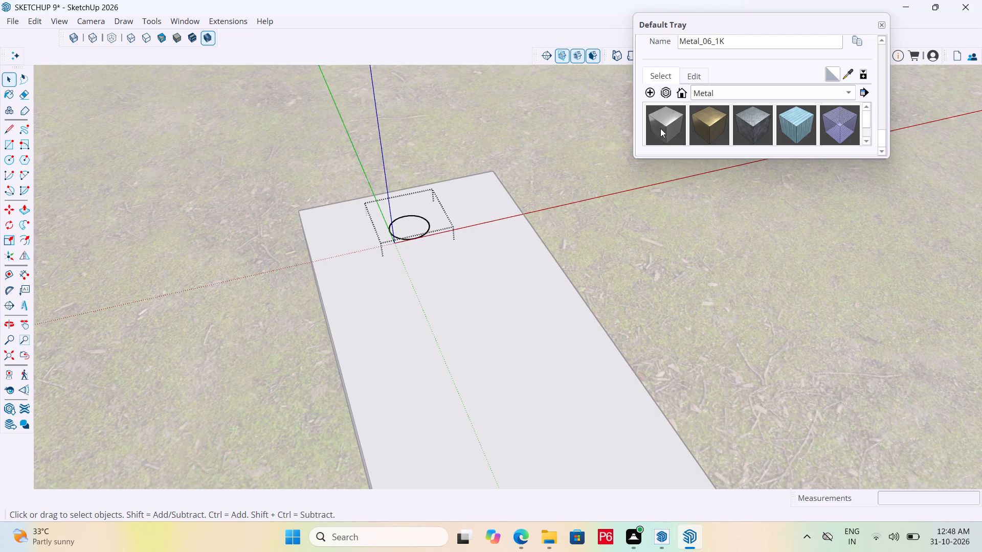
pyautogui.click(674, 118)
pyautogui.click(415, 225)
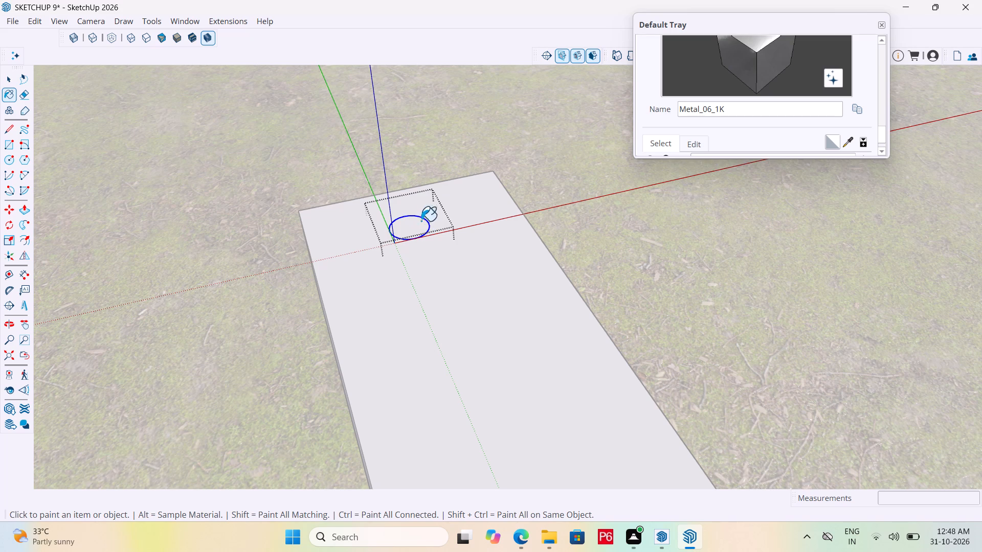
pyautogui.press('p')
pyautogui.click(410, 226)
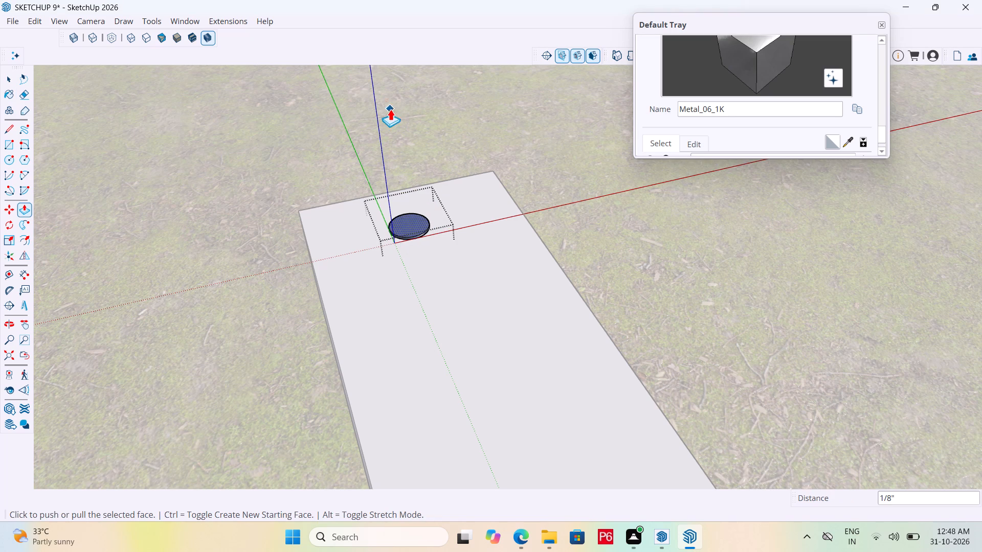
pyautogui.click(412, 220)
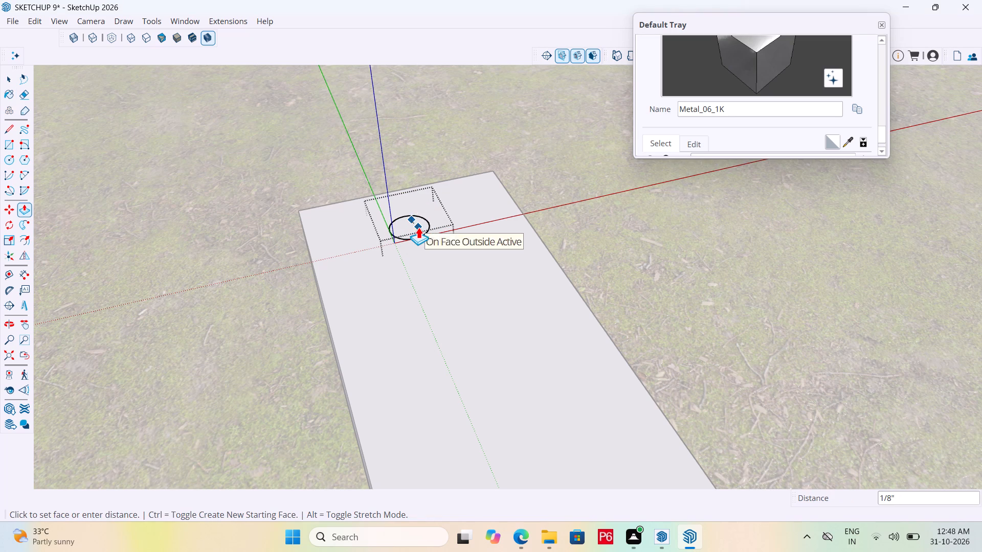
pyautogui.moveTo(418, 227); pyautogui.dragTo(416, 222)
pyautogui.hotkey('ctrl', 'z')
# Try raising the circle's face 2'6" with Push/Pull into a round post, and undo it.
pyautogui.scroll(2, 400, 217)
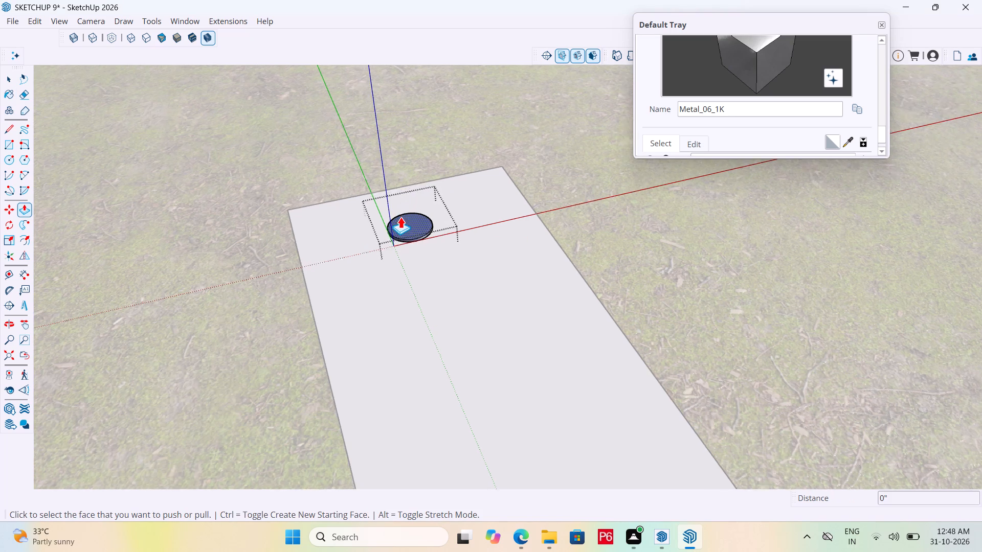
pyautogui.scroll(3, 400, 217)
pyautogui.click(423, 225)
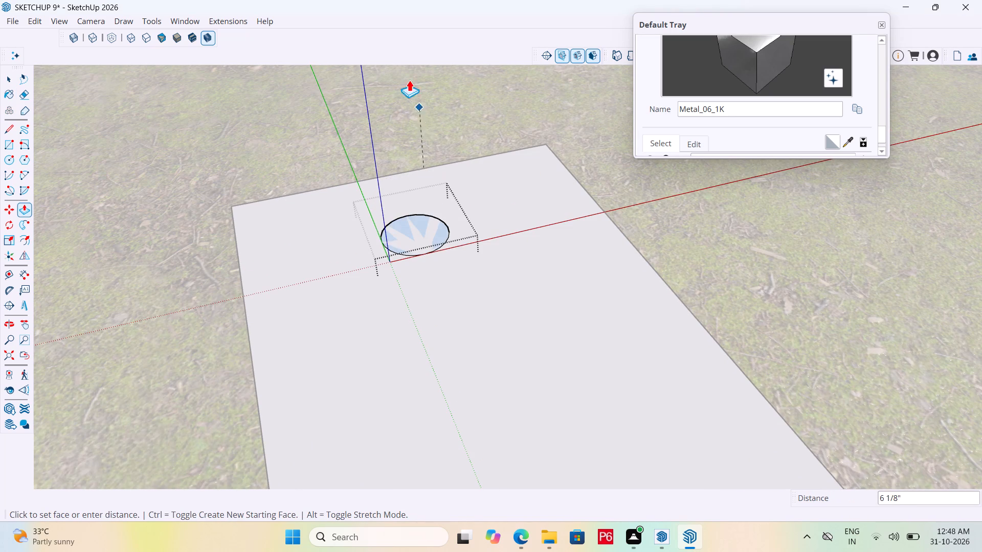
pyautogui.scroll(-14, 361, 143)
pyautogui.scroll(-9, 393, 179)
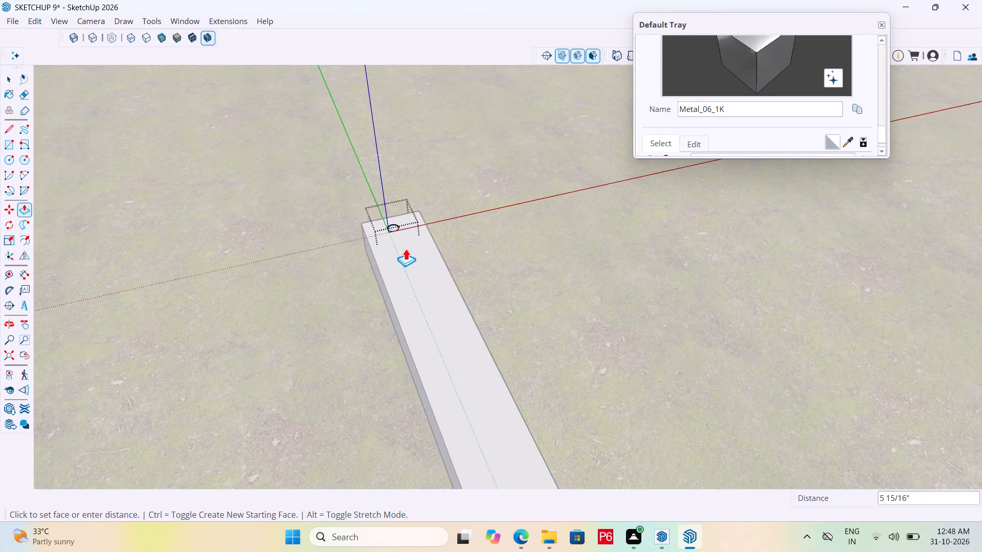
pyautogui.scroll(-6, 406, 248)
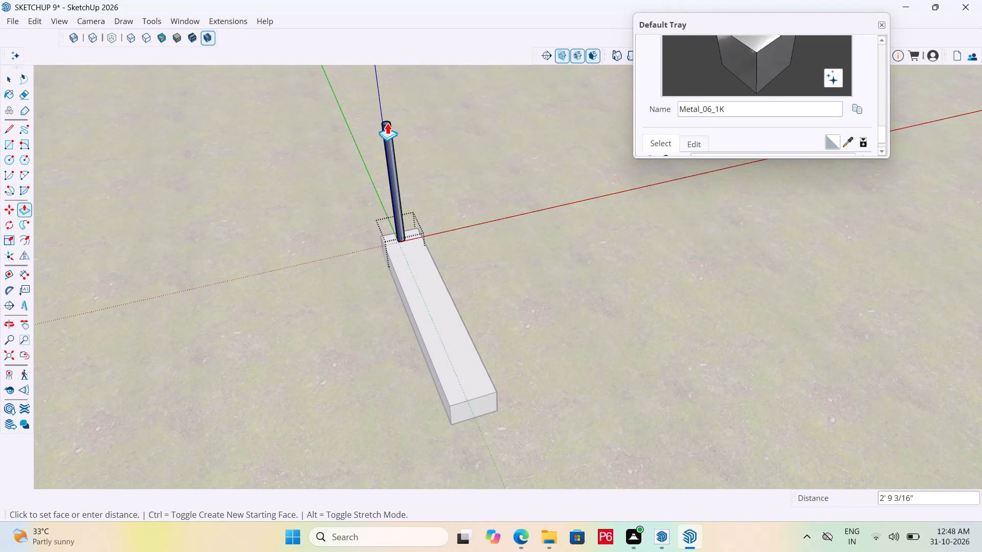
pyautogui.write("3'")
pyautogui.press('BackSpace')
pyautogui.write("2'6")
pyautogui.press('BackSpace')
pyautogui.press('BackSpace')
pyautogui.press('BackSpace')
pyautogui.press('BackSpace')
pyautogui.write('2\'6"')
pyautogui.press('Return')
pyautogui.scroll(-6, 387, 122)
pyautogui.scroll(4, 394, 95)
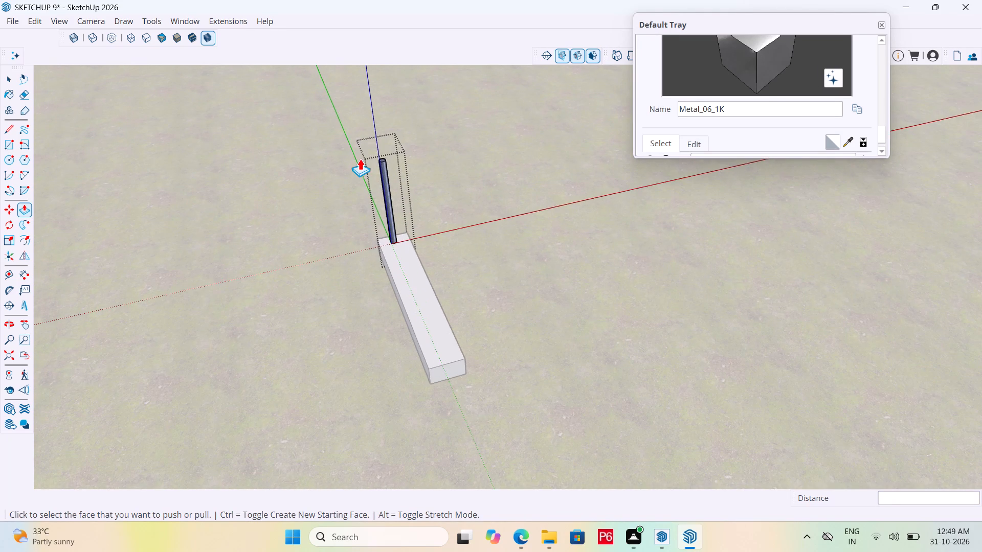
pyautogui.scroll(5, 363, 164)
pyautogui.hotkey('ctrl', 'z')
# Raise the circle's face 3' with Push/Pull into a round post on the slab.
pyautogui.scroll(6, 419, 350)
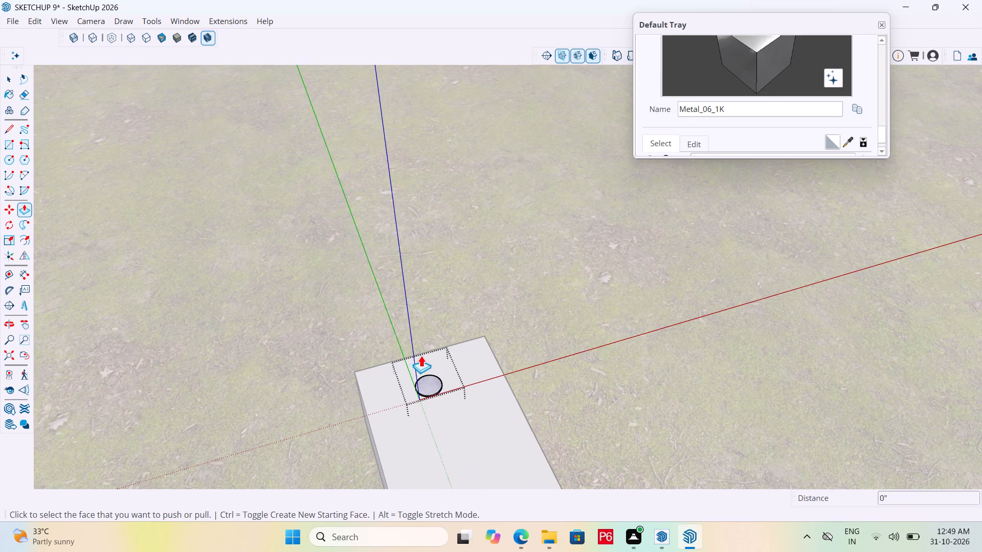
pyautogui.click(436, 381)
pyautogui.scroll(-6, 353, 108)
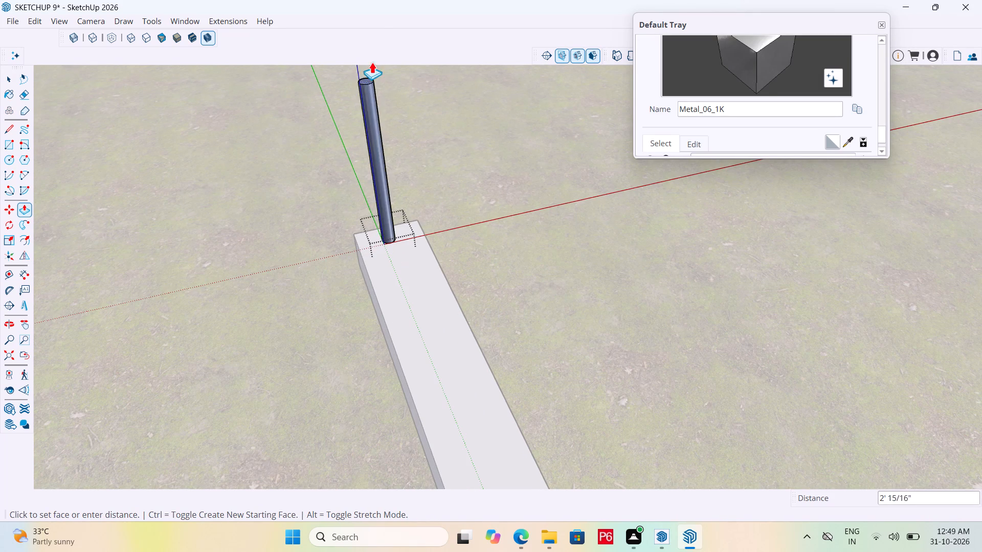
pyautogui.write("3'")
pyautogui.press('Return')
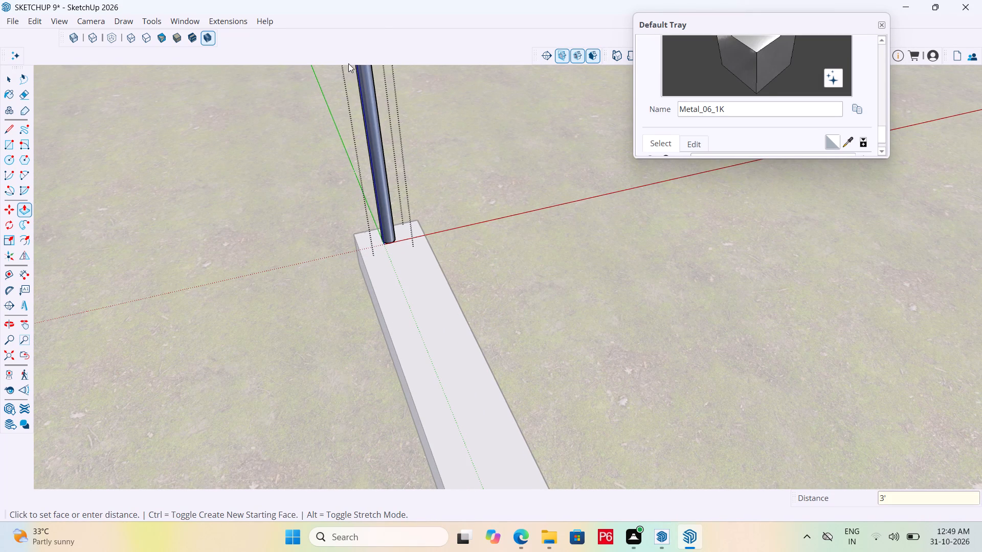
# Save the model.
pyautogui.hotkey('ctrl', 's')
pyautogui.hotkey('ctrl', 's')
pyautogui.hotkey('ctrl', 's')
pyautogui.hotkey('ctrl', 's')
# Leave Push/Pull and close the round post's group.
pyautogui.scroll(-3, 359, 179)
pyautogui.press('space')
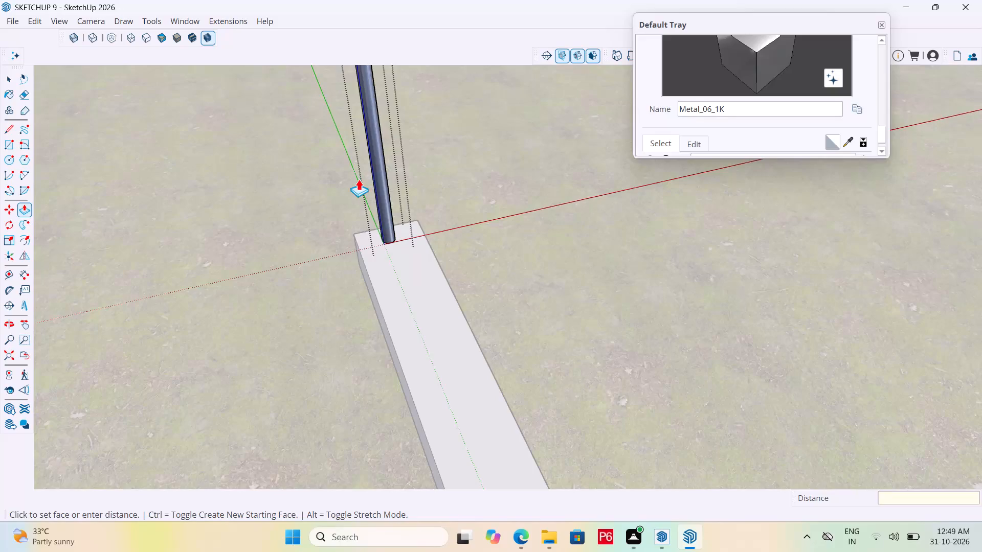
pyautogui.scroll(-4, 359, 179)
pyautogui.scroll(-7, 434, 238)
pyautogui.press('space')
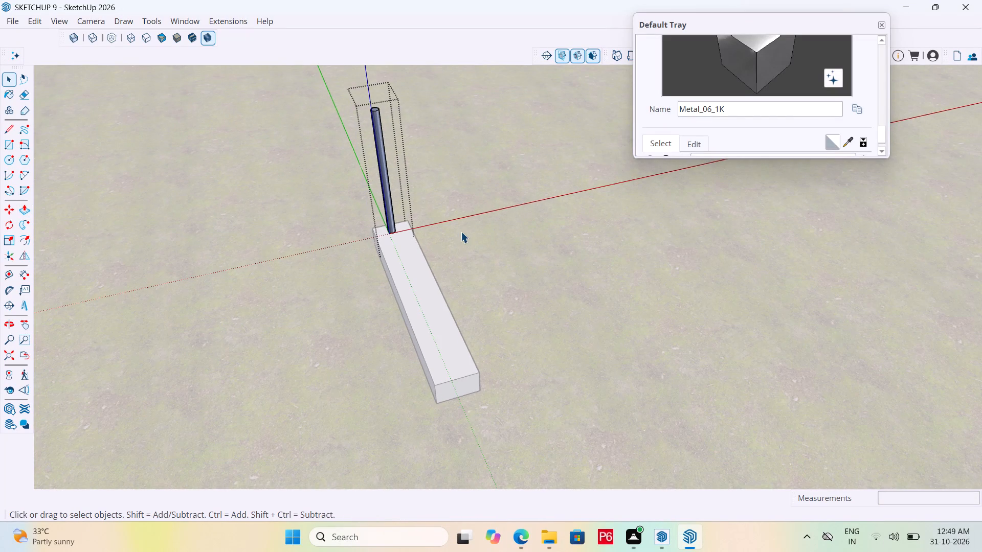
pyautogui.click(461, 232)
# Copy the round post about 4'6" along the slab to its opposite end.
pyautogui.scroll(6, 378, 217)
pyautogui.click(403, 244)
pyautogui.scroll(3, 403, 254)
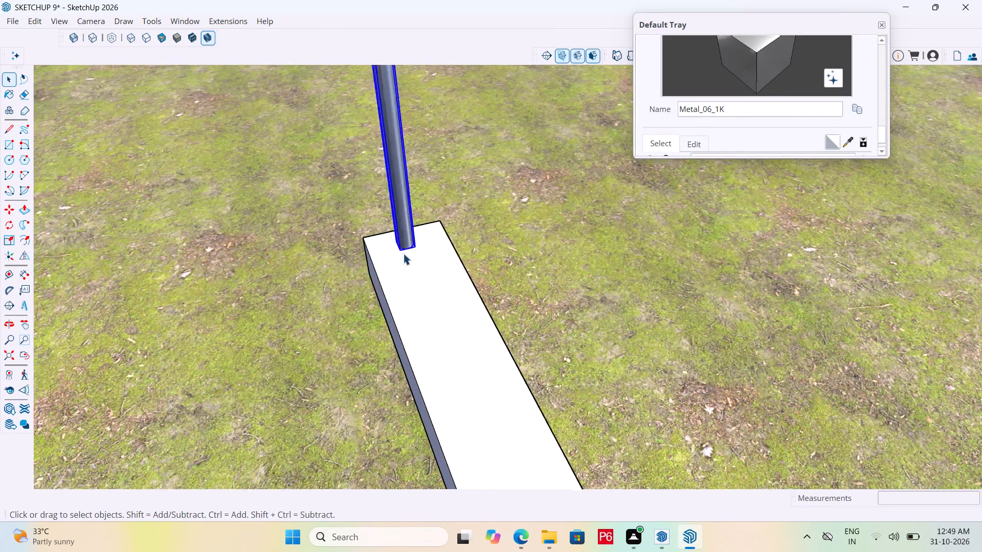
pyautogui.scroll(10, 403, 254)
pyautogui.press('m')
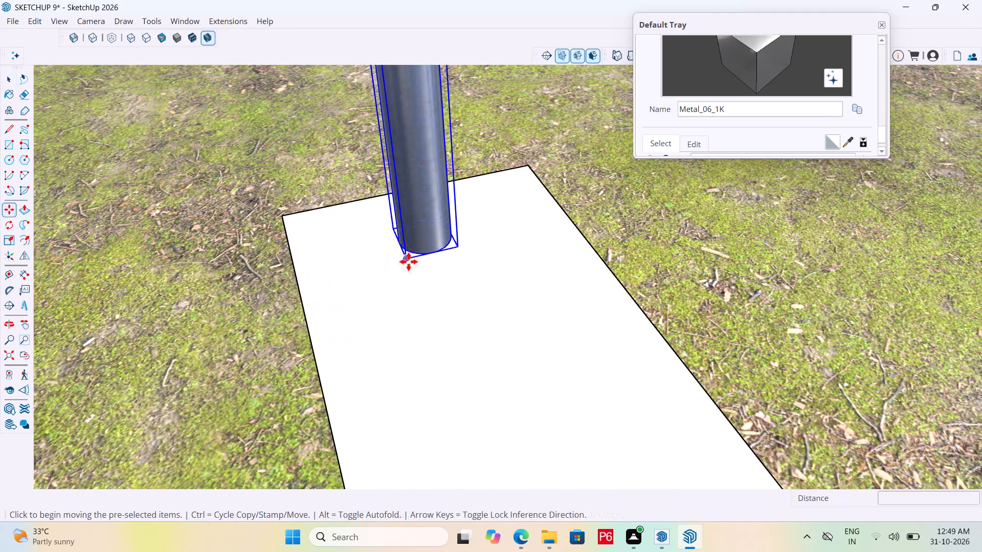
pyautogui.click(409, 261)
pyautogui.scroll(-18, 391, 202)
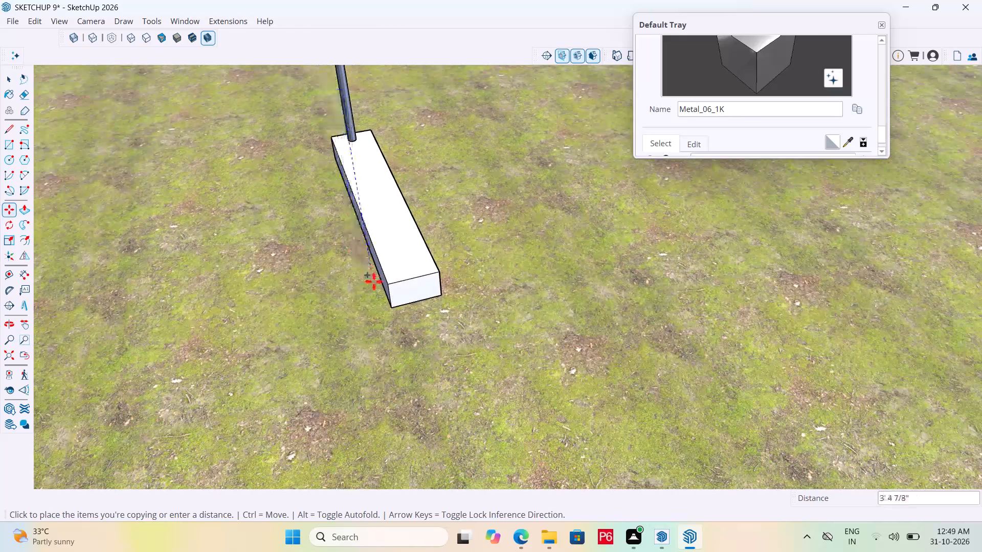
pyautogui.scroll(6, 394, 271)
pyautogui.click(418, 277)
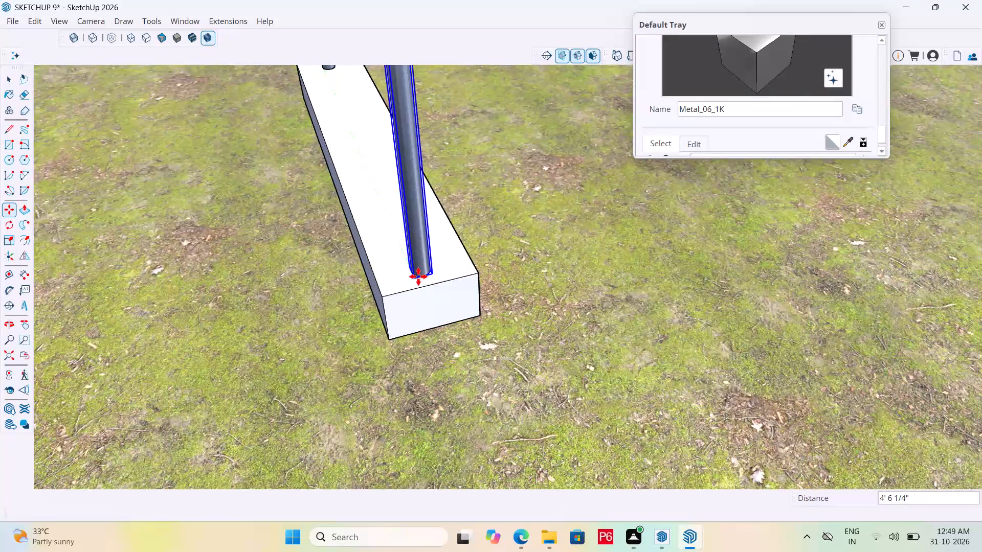
# Save the model and leave the Move tool.
pyautogui.moveTo(363, 305); pyautogui.dragTo(370, 292, button='middle')
pyautogui.hotkey('ctrl', 's')
pyautogui.hotkey('ctrl', 's')
pyautogui.hotkey('ctrl', 's')
pyautogui.hotkey('ctrl', 's')
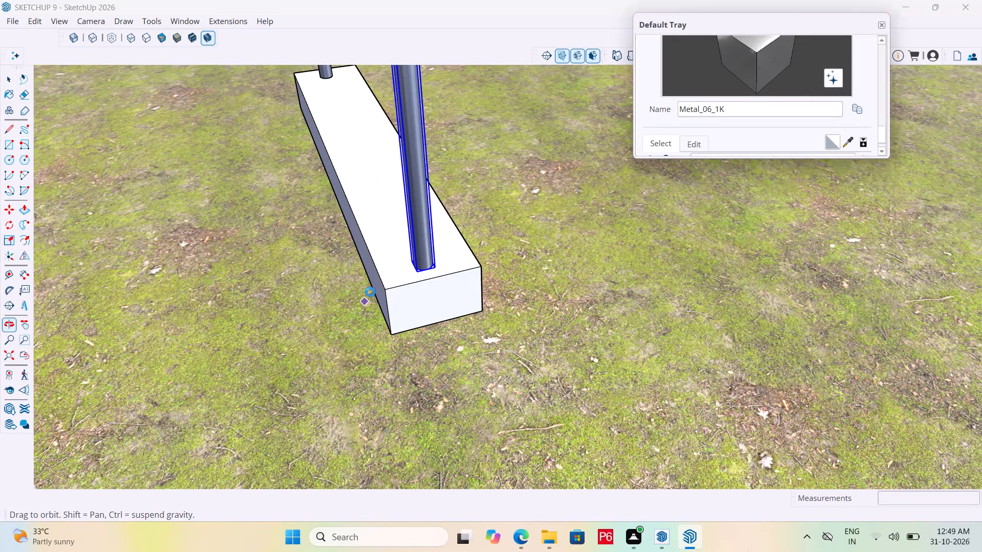
pyautogui.hotkey('ctrl', 's')
pyautogui.hotkey('ctrl', 's')
pyautogui.press('space')
pyautogui.press('space')
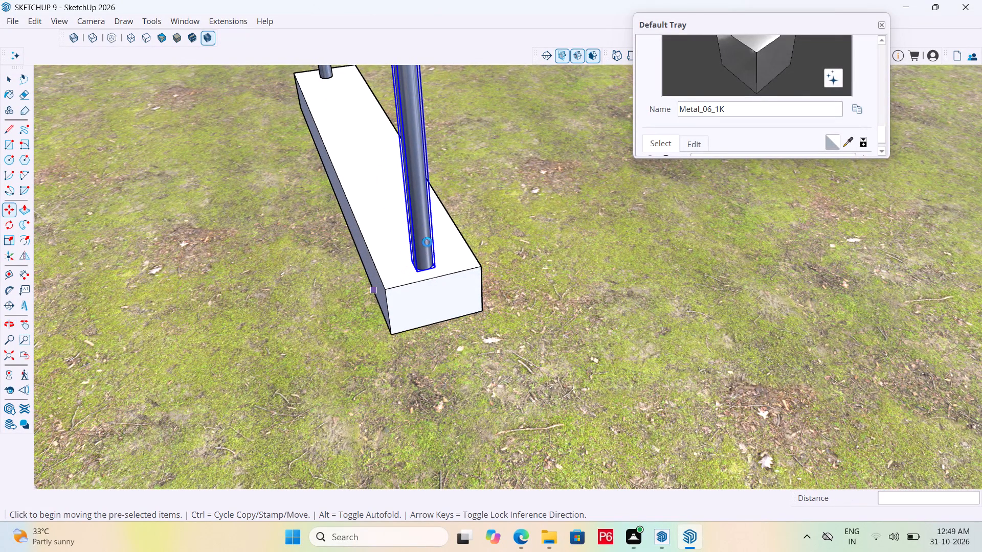
pyautogui.press('Escape')
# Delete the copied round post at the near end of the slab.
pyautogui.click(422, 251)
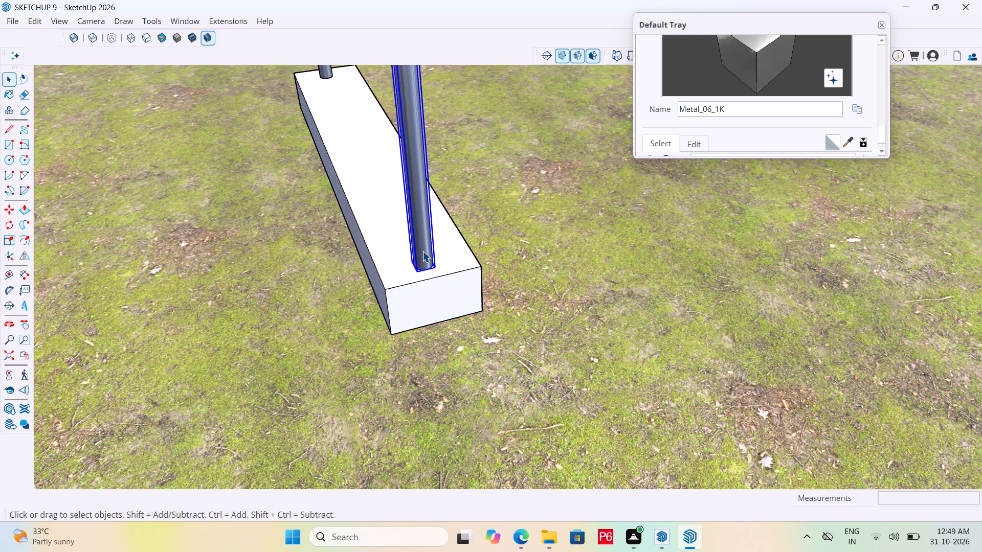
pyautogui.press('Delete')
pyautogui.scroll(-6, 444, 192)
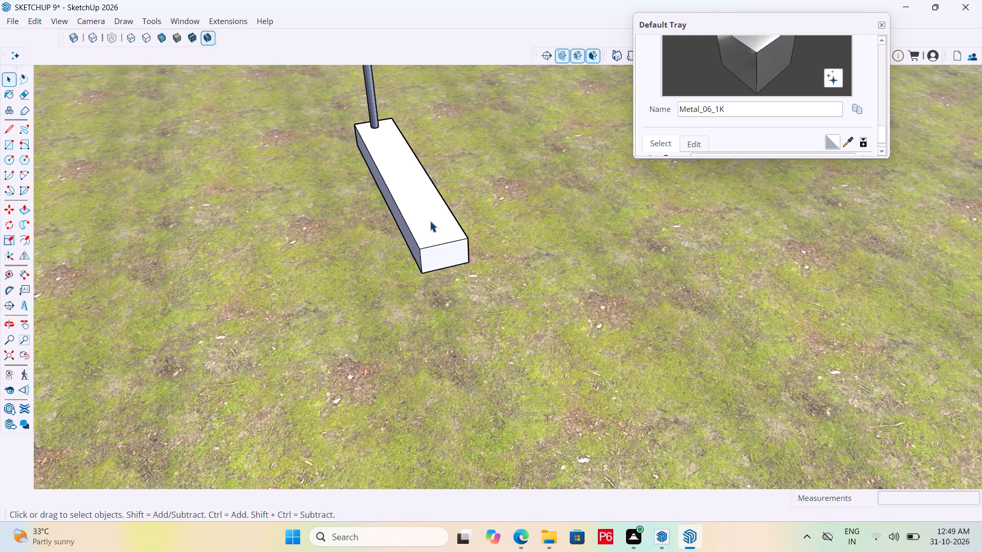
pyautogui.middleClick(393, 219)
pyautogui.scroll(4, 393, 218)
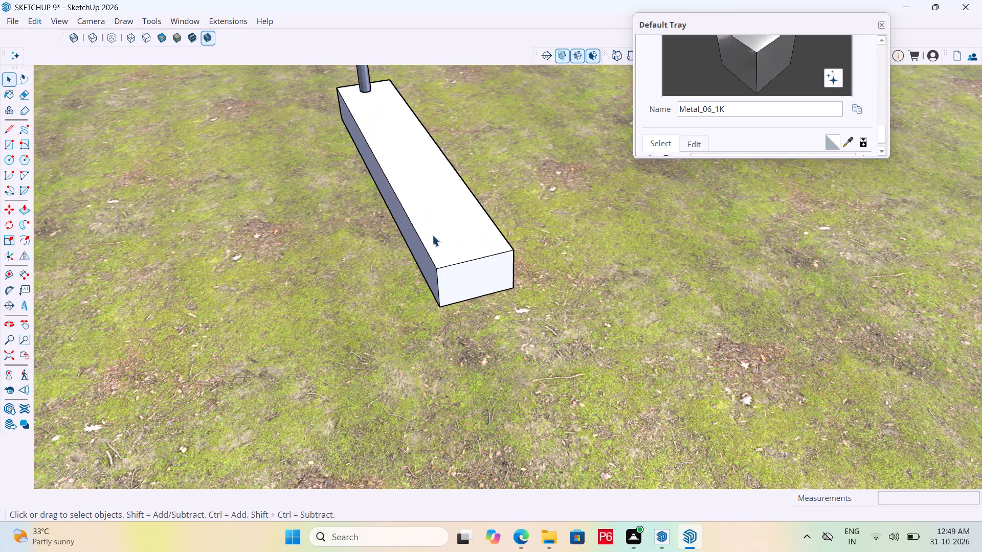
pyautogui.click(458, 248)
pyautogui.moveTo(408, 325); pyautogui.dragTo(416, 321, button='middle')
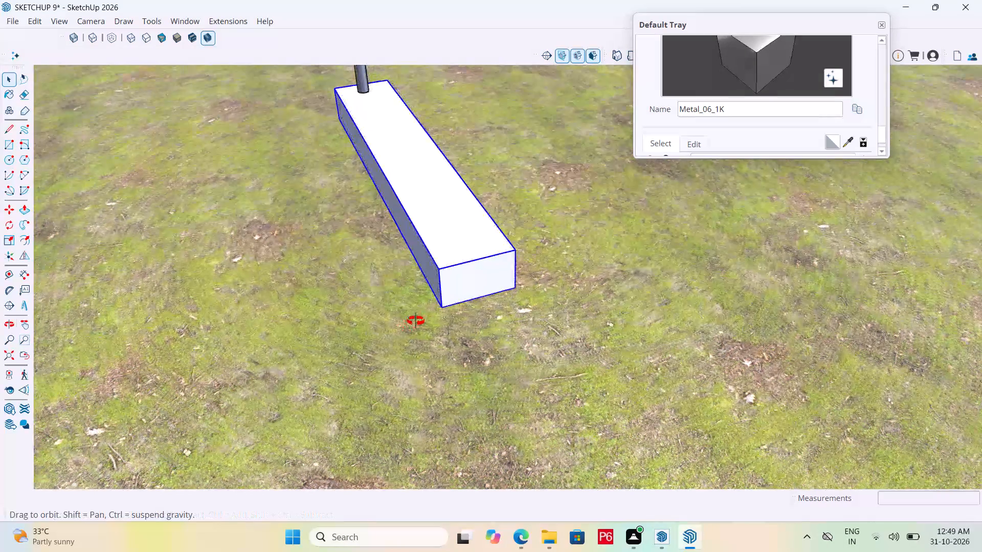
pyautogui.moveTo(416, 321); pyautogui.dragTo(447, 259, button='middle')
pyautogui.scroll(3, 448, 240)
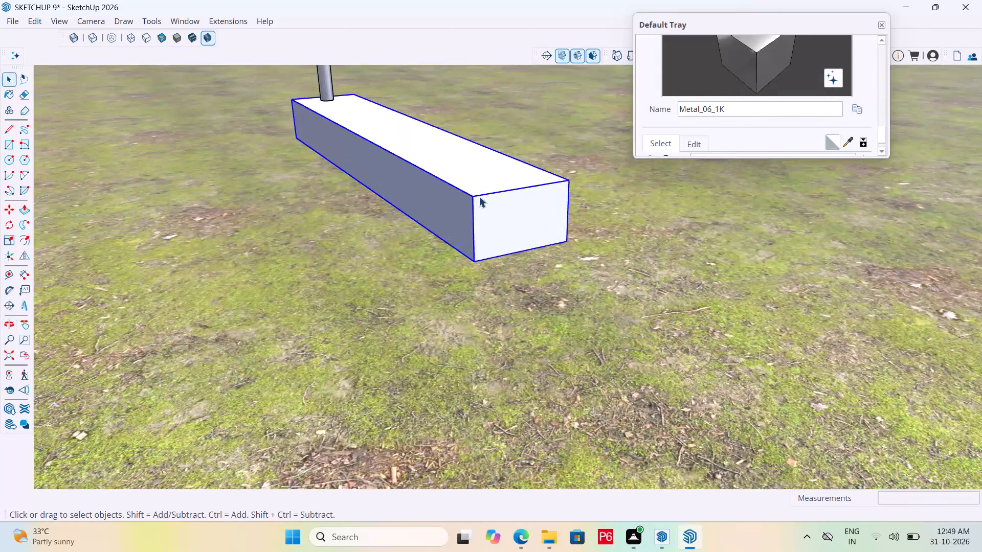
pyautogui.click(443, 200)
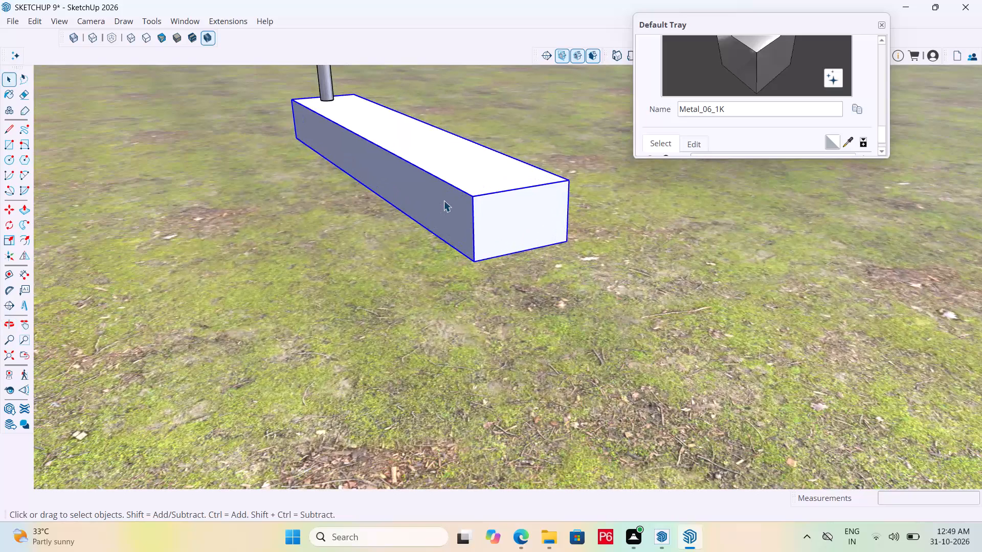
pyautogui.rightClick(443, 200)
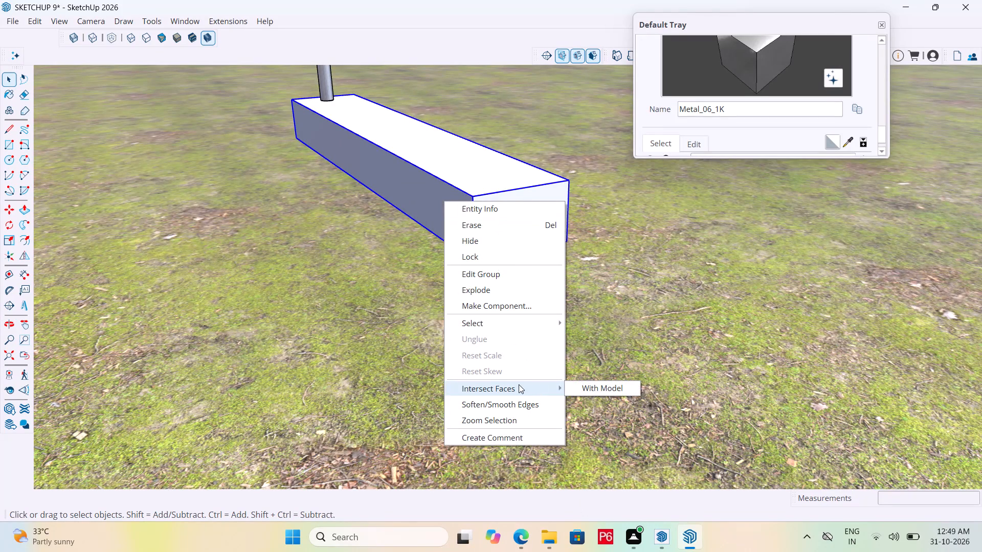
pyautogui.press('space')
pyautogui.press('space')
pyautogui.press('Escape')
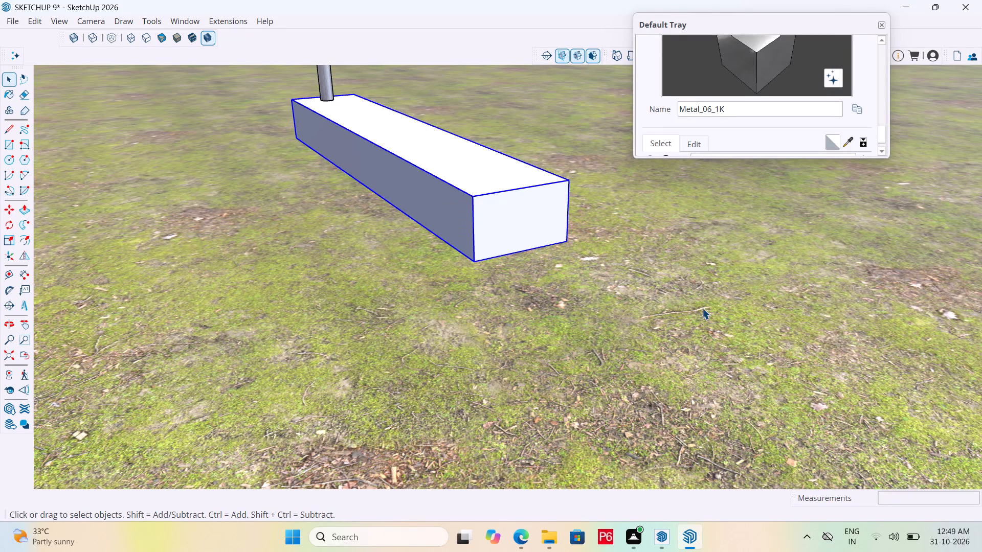
# Make the slab and its round post into one component.
pyautogui.keyDown('ctrl'); pyautogui.click(479, 211); pyautogui.keyUp('ctrl')
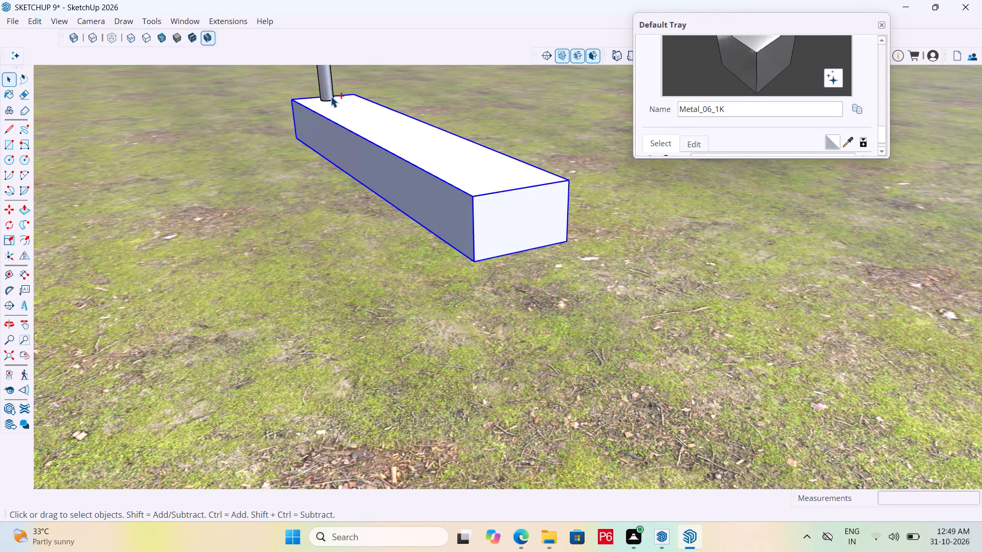
pyautogui.keyDown('ctrl'); pyautogui.click(330, 96); pyautogui.keyUp('ctrl')
pyautogui.keyDown('ctrl'); pyautogui.rightClick(330, 96); pyautogui.keyUp('ctrl')
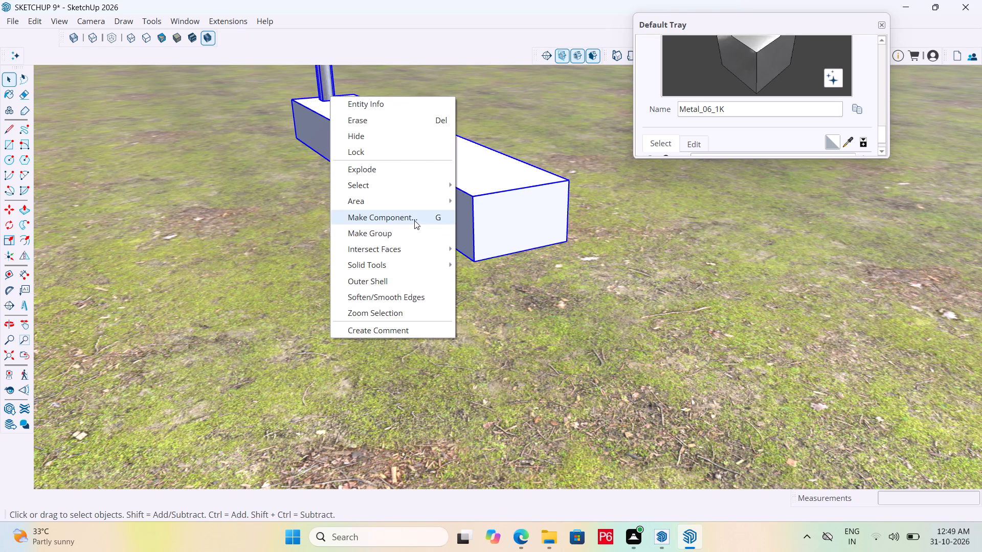
pyautogui.click(414, 220)
pyautogui.click(478, 424)
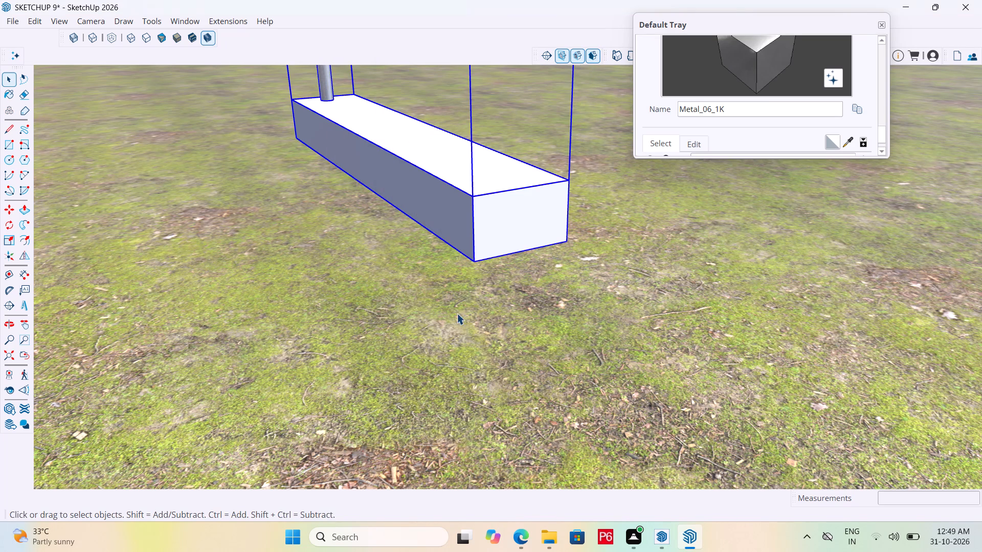
# Copy the slab-and-post component twice as stair steps, joining each copy's lower front corner to the previous slab's upper back corner, about 11 11/16" apart.
pyautogui.scroll(-9, 486, 289)
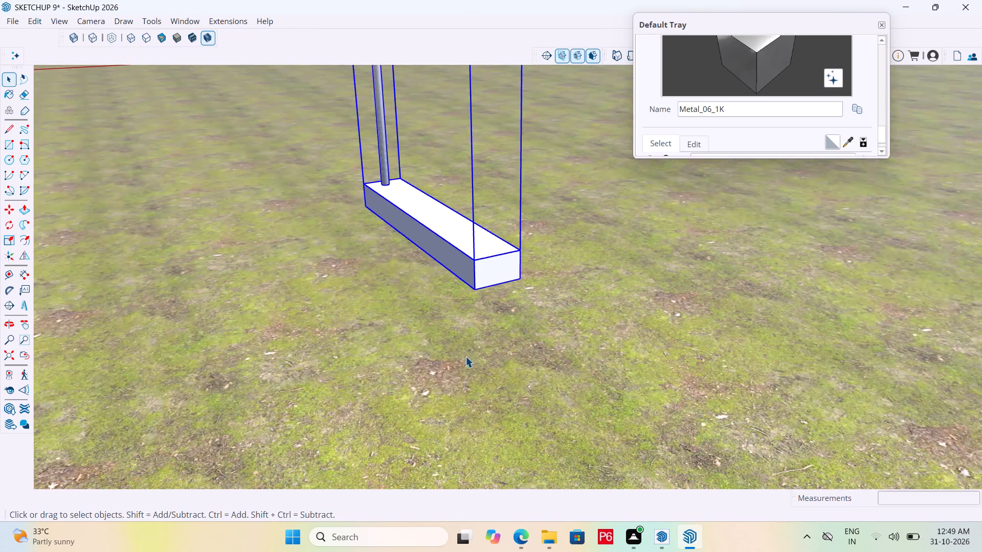
pyautogui.scroll(-8, 461, 346)
pyautogui.scroll(11, 454, 342)
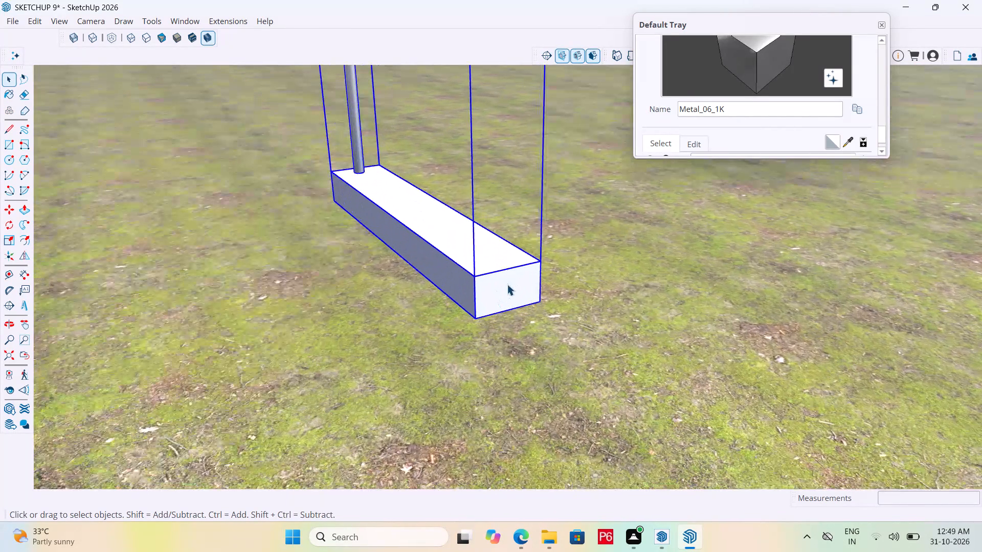
pyautogui.press('m')
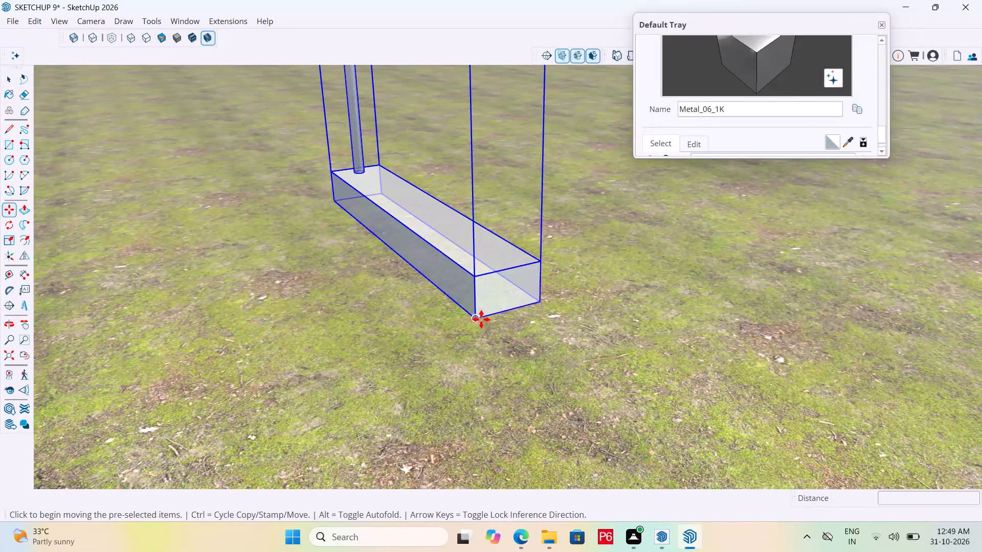
pyautogui.click(480, 320)
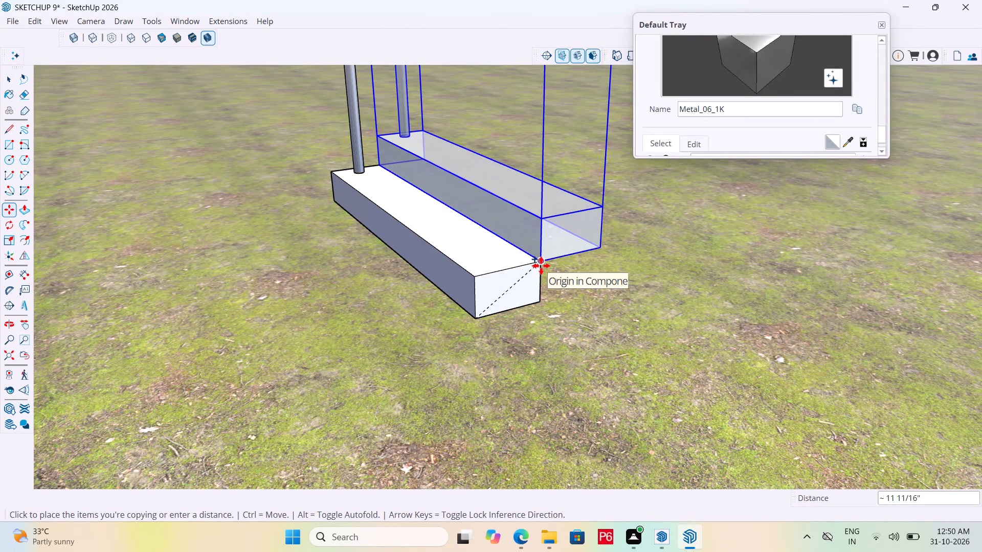
pyautogui.doubleClick(541, 266)
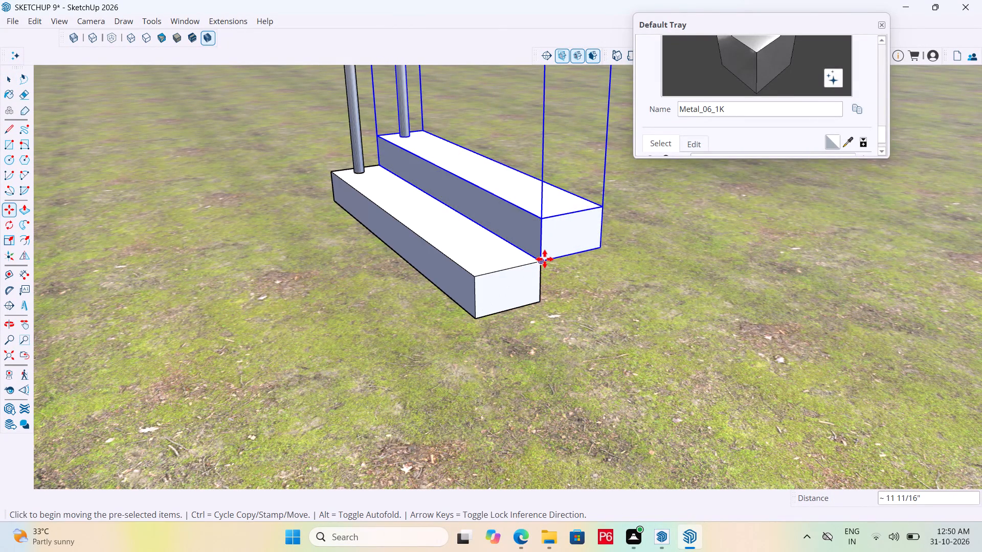
pyautogui.doubleClick(545, 260)
pyautogui.click(599, 209)
# Add three more slab-and-post copies up the flight, each placed corner to corner about 11 11/16" from the previous step.
pyautogui.scroll(-5, 265, 388)
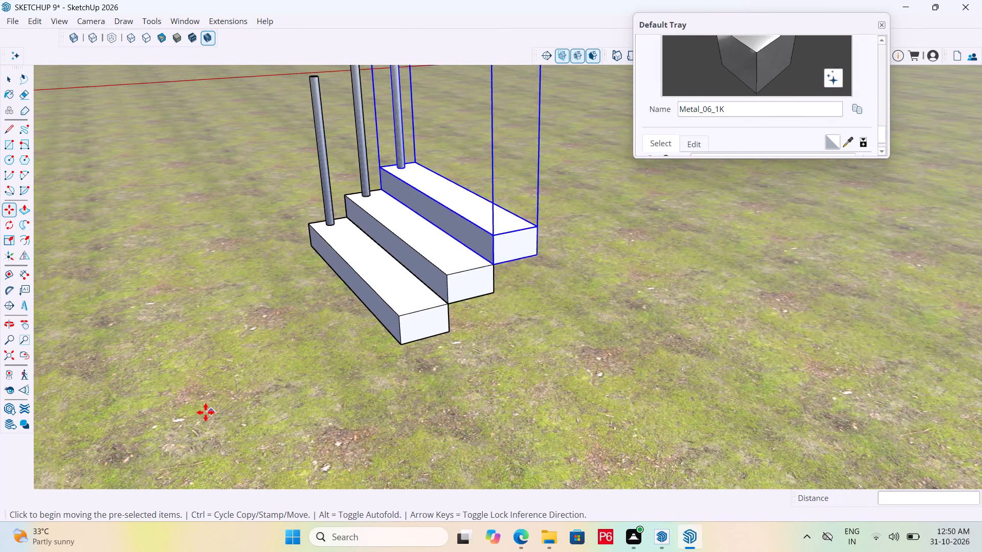
pyautogui.scroll(-2, 206, 412)
pyautogui.scroll(-5, 237, 384)
pyautogui.scroll(10, 357, 312)
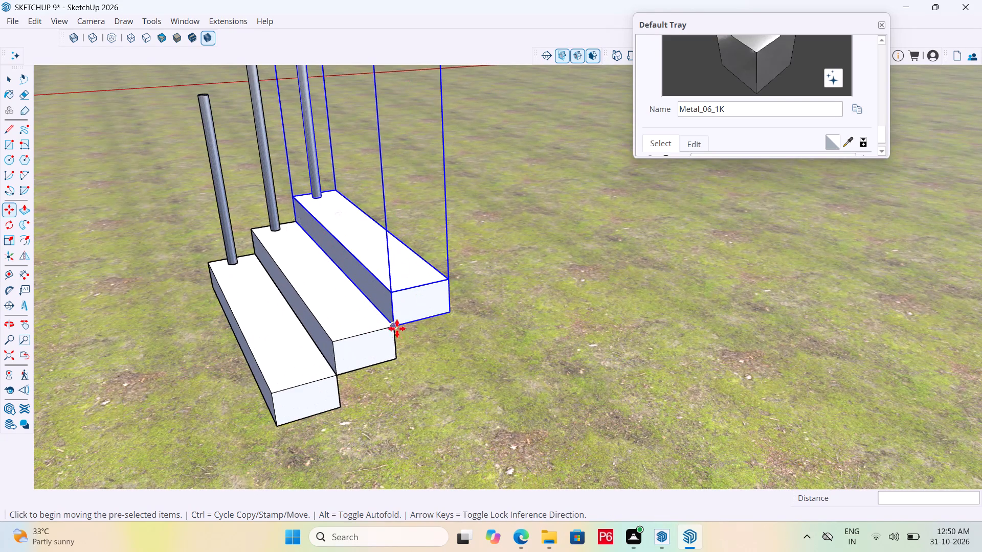
pyautogui.click(397, 327)
pyautogui.doubleClick(450, 281)
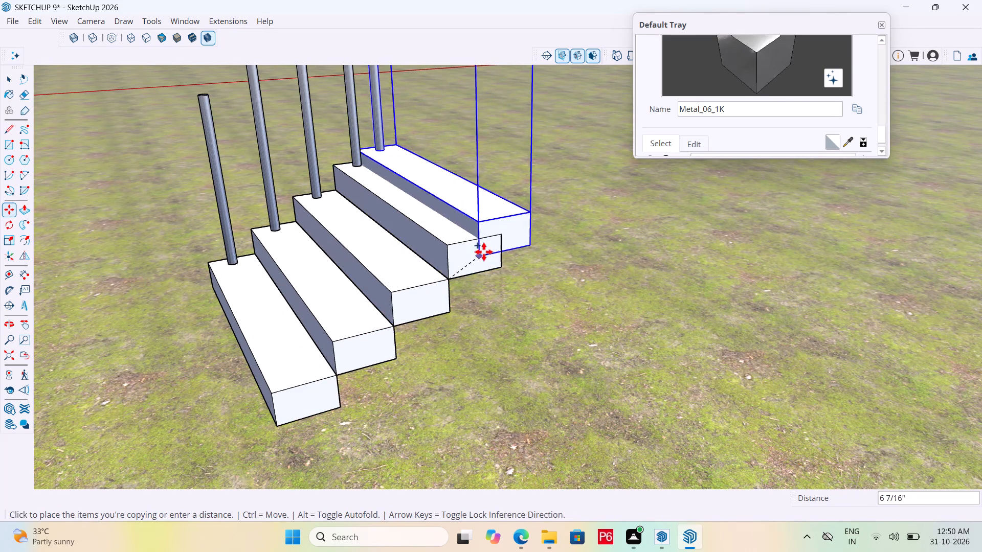
pyautogui.click(501, 238)
pyautogui.scroll(-6, 116, 454)
pyautogui.scroll(6, 363, 332)
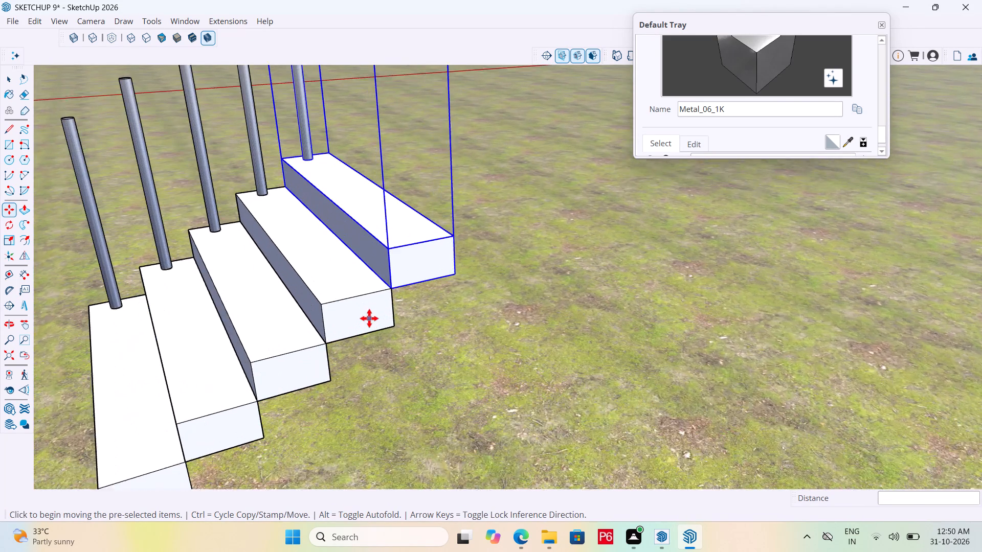
pyautogui.click(390, 288)
pyautogui.click(461, 225)
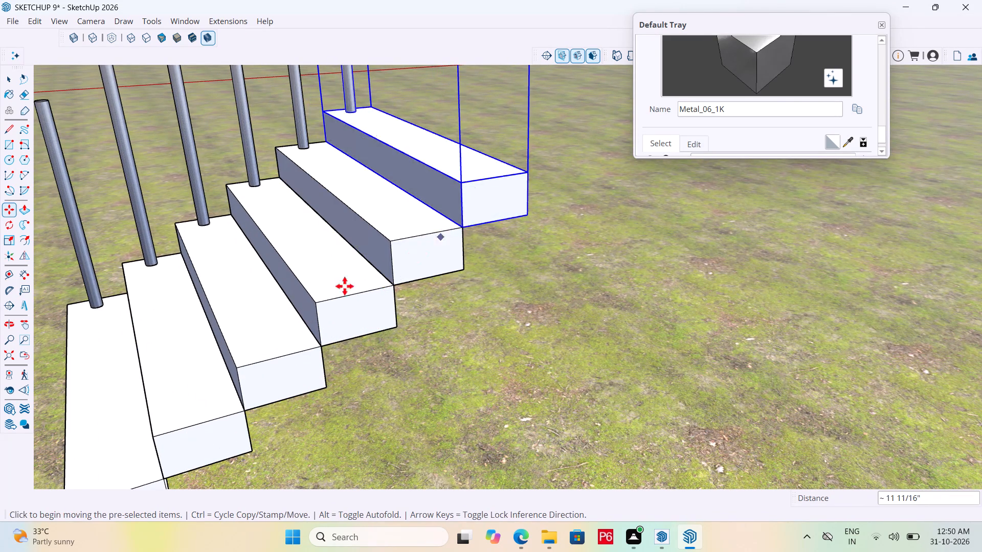
# Continue the flight with three more slab-and-post copies, each set corner to corner above the last one.
pyautogui.scroll(-6, 111, 376)
pyautogui.scroll(5, 298, 292)
pyautogui.click(339, 284)
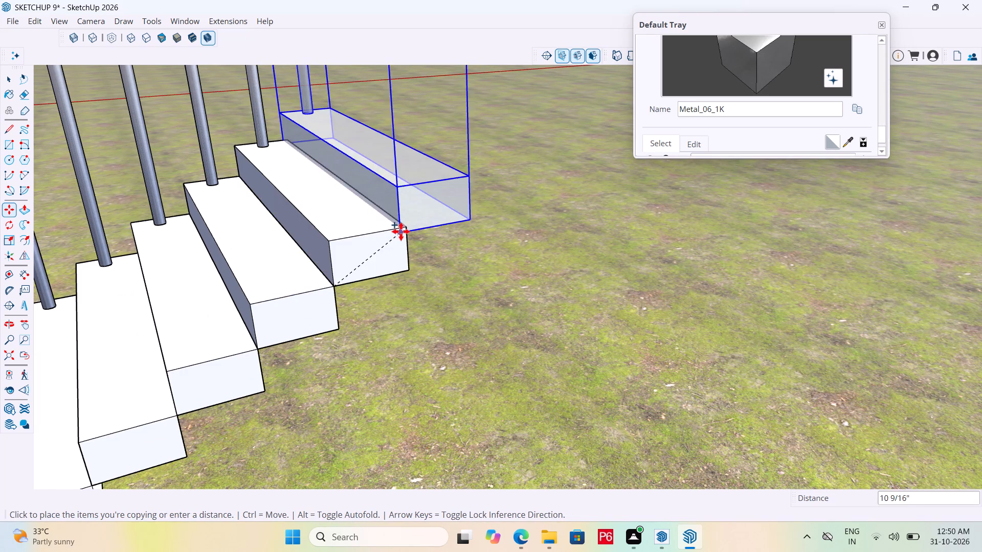
pyautogui.click(403, 230)
pyautogui.moveTo(406, 229); pyautogui.dragTo(413, 224)
pyautogui.click(473, 171)
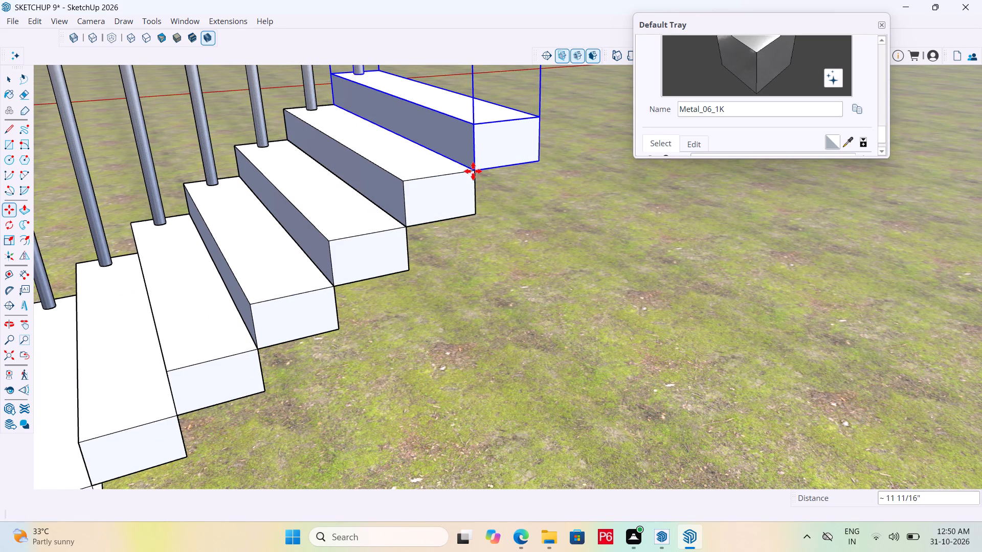
pyautogui.scroll(-6, 0, 446)
pyautogui.scroll(-11, 378, 302)
pyautogui.scroll(9, 426, 254)
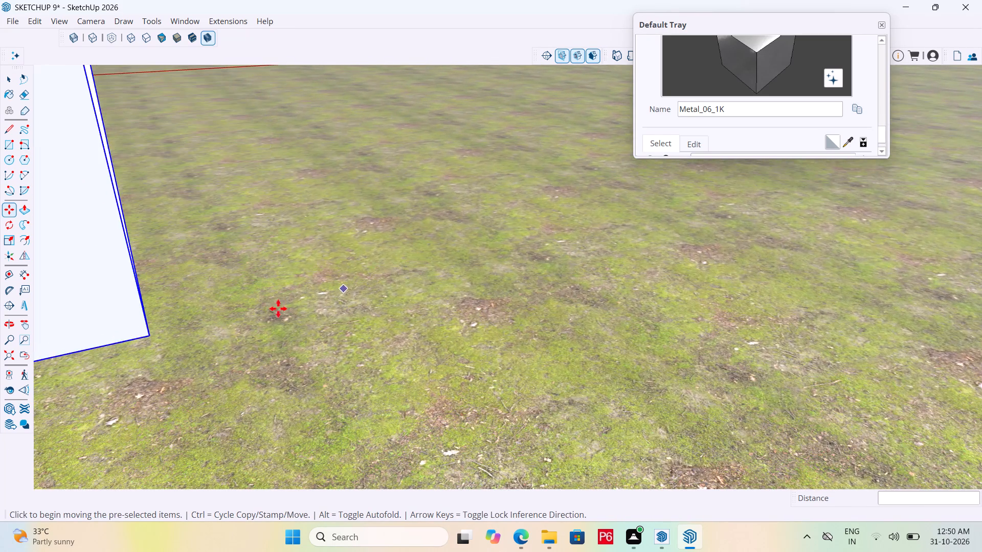
pyautogui.scroll(-5, 469, 283)
pyautogui.click(366, 316)
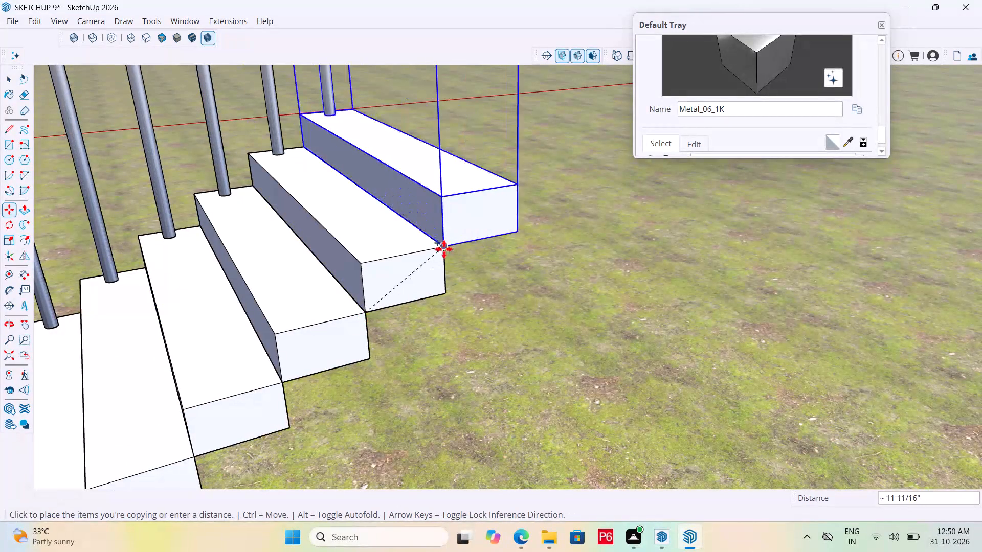
pyautogui.click(444, 249)
# Add two more slab-and-post copies corner to corner at the top, bringing the flight to eleven steps.
pyautogui.moveTo(446, 248); pyautogui.dragTo(451, 244)
pyautogui.moveTo(449, 252); pyautogui.dragTo(452, 247)
pyautogui.click(519, 186)
pyautogui.scroll(-12, 455, 211)
pyautogui.scroll(-6, 371, 220)
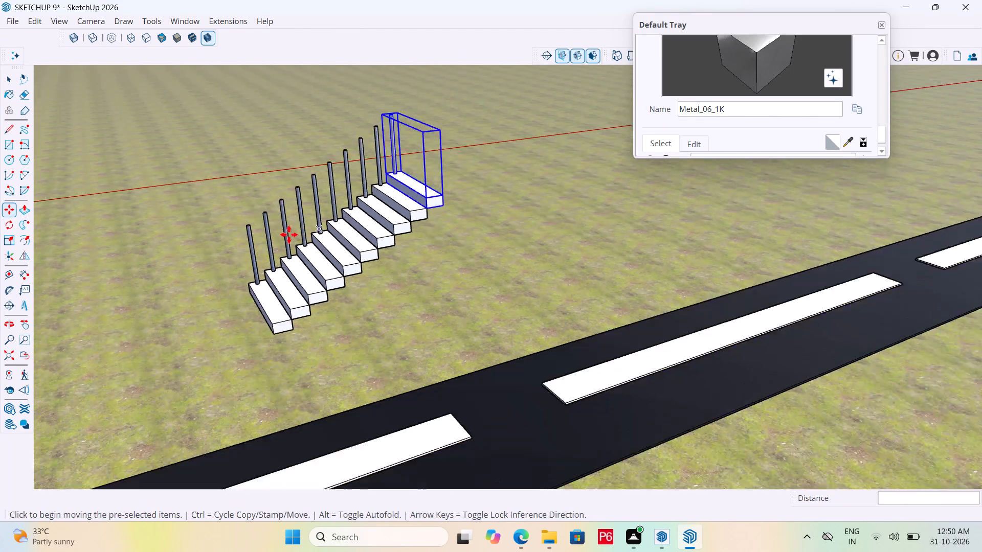
pyautogui.scroll(-1, 289, 235)
pyautogui.scroll(6, 449, 191)
pyautogui.scroll(4, 258, 252)
pyautogui.click(264, 274)
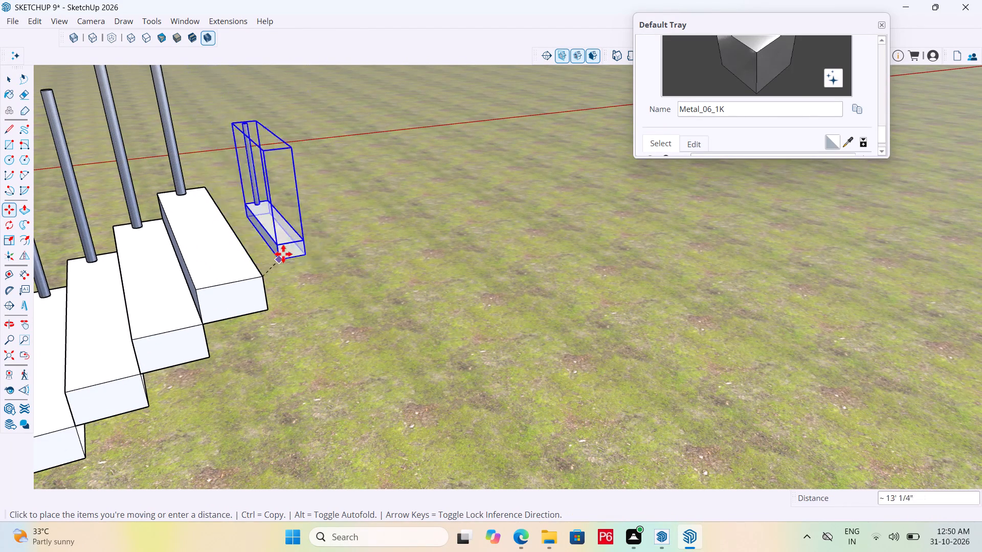
pyautogui.click(317, 232)
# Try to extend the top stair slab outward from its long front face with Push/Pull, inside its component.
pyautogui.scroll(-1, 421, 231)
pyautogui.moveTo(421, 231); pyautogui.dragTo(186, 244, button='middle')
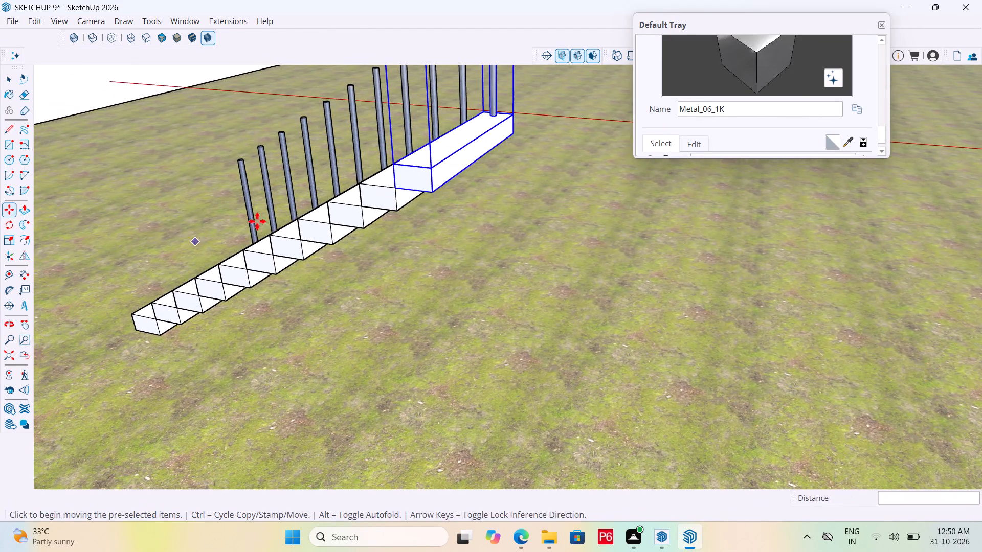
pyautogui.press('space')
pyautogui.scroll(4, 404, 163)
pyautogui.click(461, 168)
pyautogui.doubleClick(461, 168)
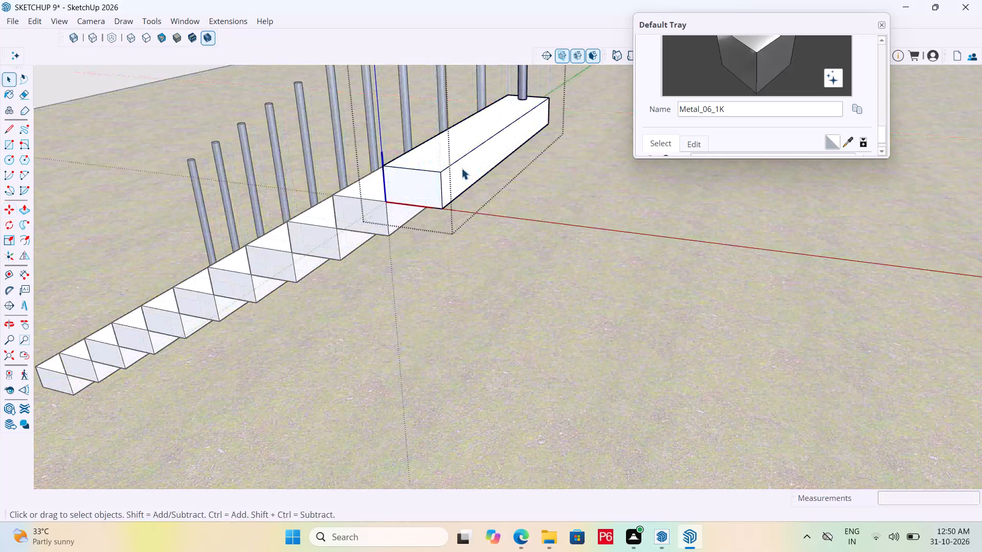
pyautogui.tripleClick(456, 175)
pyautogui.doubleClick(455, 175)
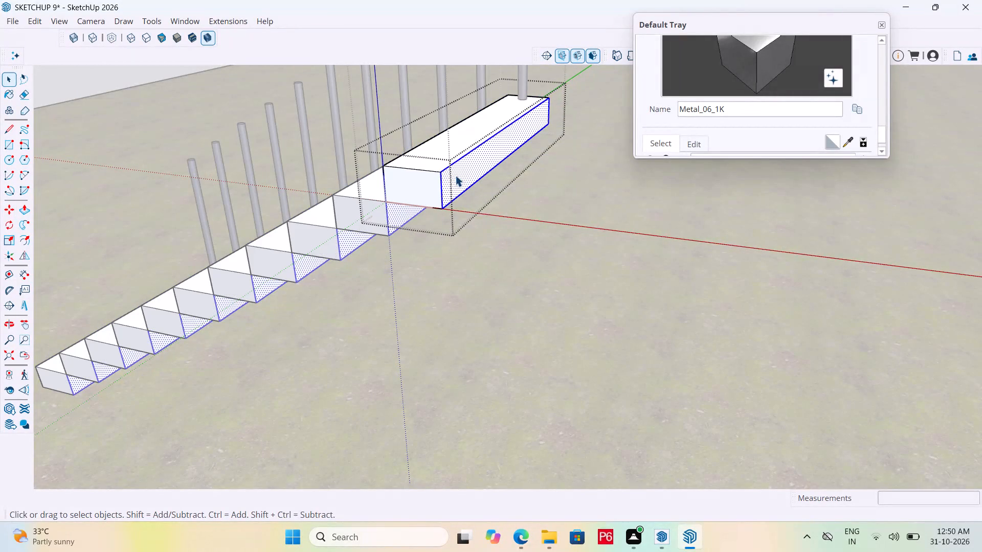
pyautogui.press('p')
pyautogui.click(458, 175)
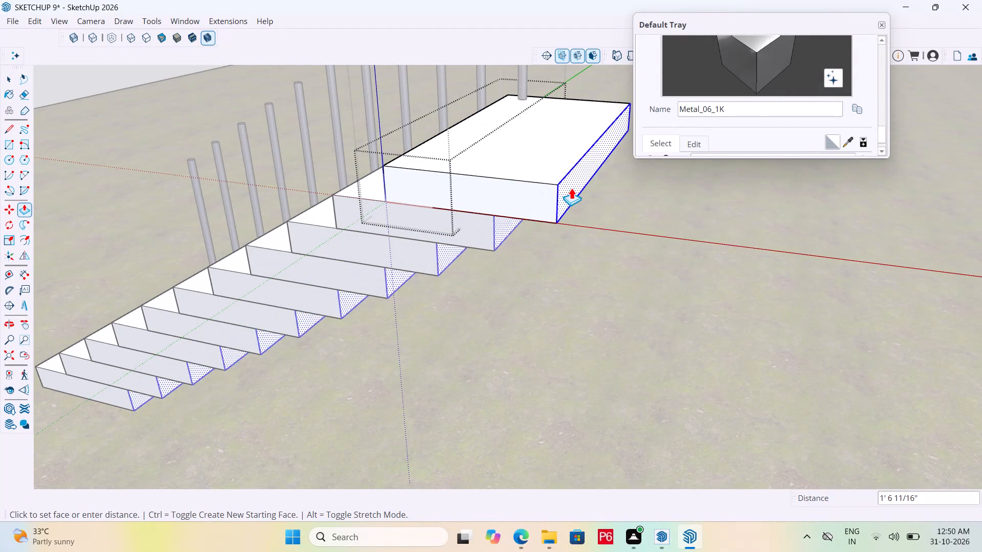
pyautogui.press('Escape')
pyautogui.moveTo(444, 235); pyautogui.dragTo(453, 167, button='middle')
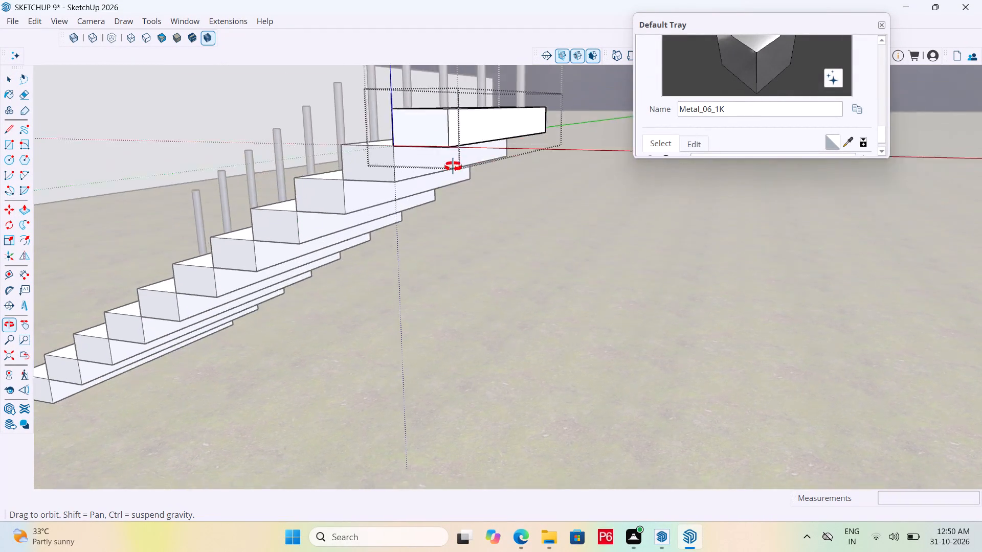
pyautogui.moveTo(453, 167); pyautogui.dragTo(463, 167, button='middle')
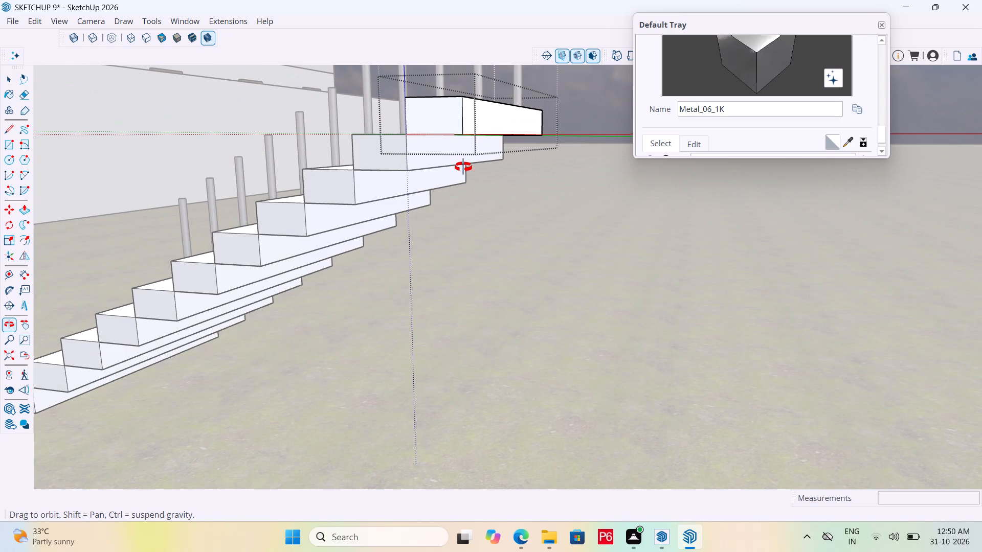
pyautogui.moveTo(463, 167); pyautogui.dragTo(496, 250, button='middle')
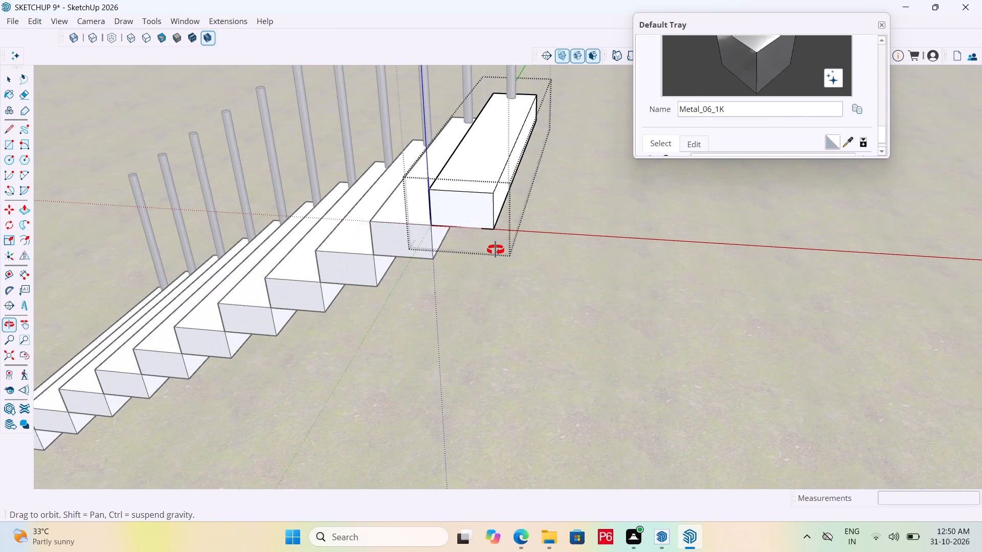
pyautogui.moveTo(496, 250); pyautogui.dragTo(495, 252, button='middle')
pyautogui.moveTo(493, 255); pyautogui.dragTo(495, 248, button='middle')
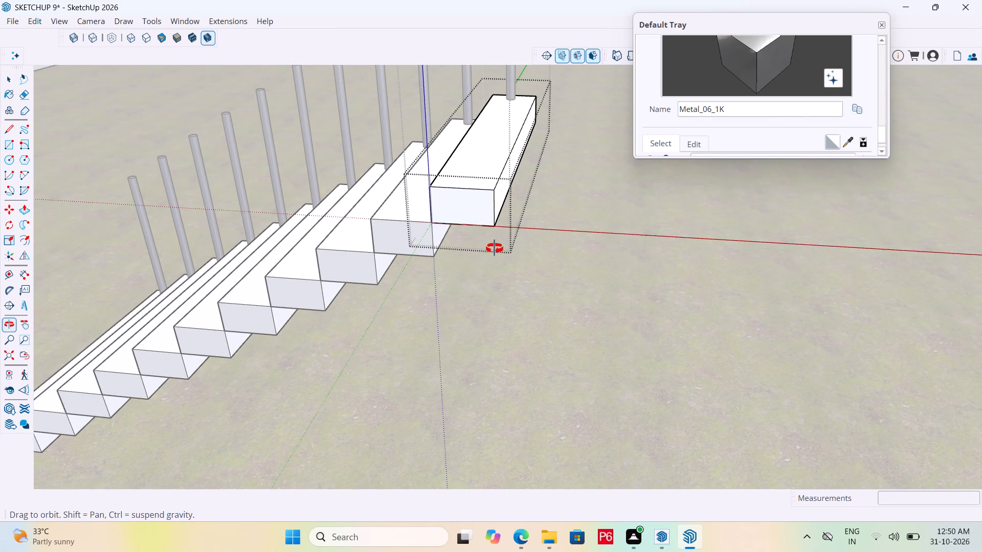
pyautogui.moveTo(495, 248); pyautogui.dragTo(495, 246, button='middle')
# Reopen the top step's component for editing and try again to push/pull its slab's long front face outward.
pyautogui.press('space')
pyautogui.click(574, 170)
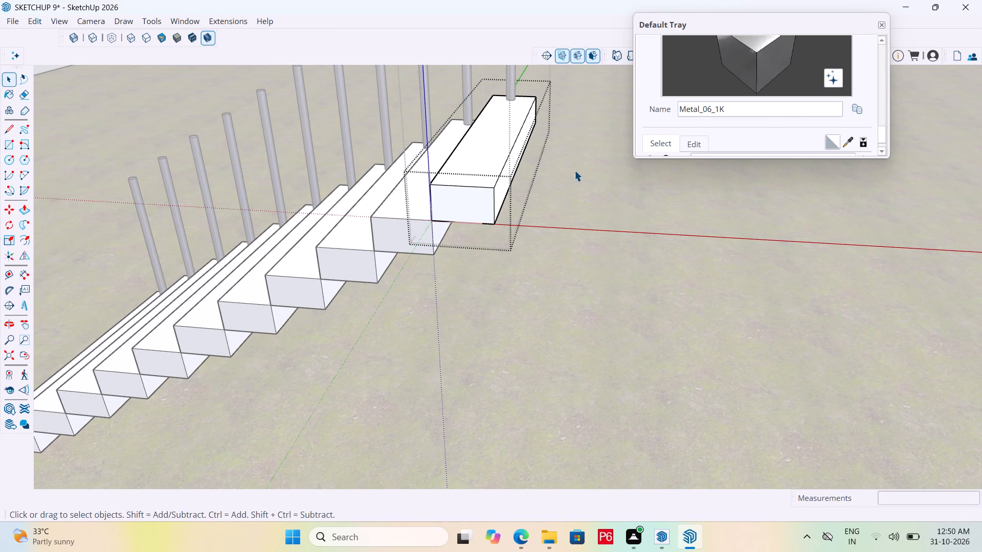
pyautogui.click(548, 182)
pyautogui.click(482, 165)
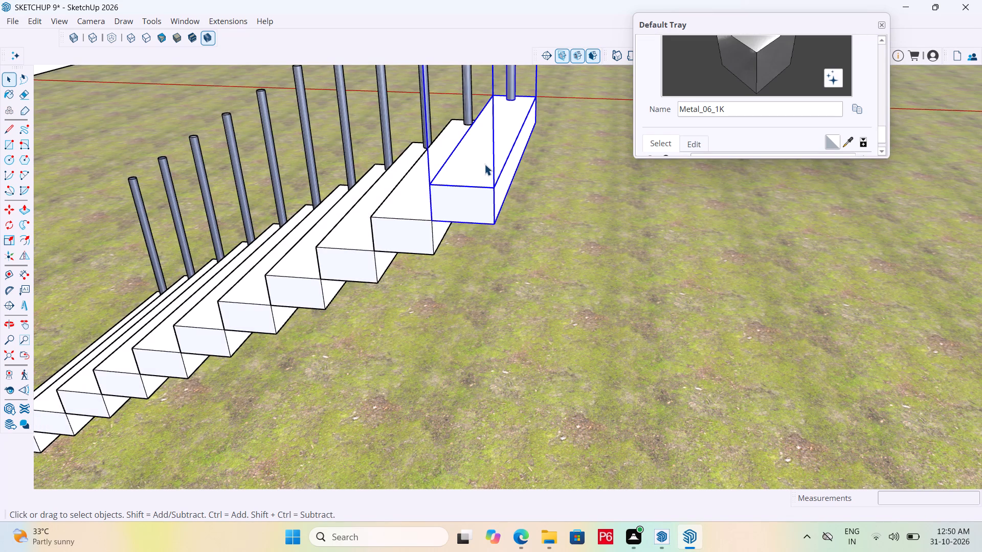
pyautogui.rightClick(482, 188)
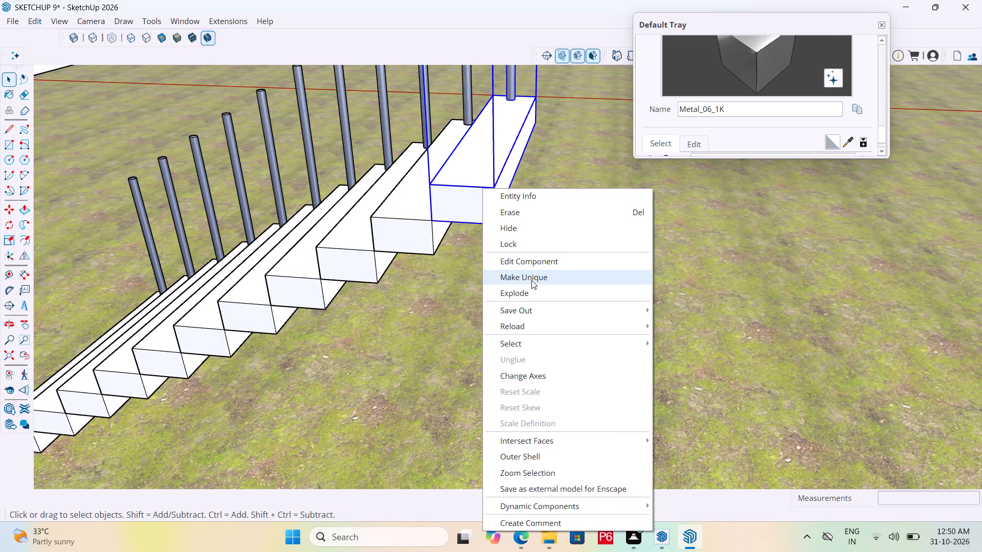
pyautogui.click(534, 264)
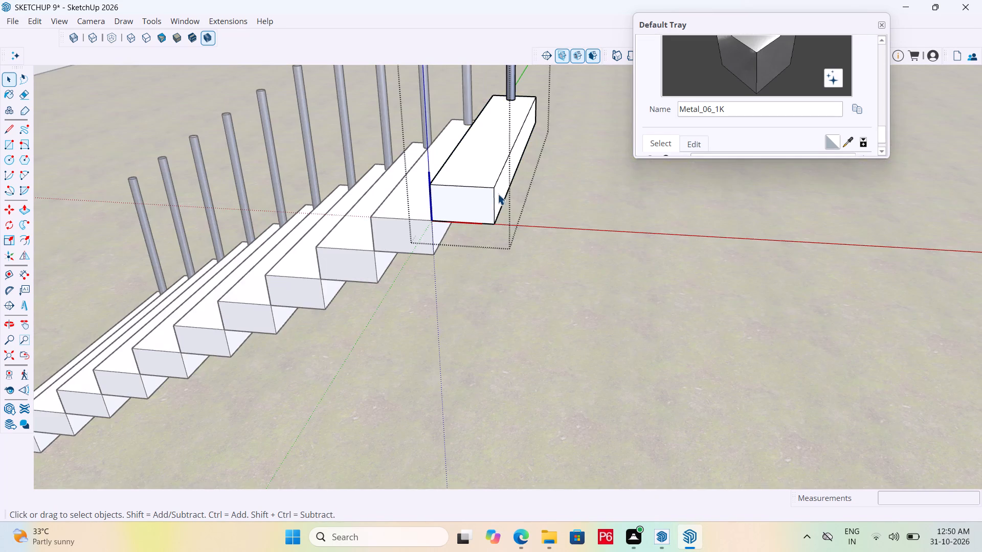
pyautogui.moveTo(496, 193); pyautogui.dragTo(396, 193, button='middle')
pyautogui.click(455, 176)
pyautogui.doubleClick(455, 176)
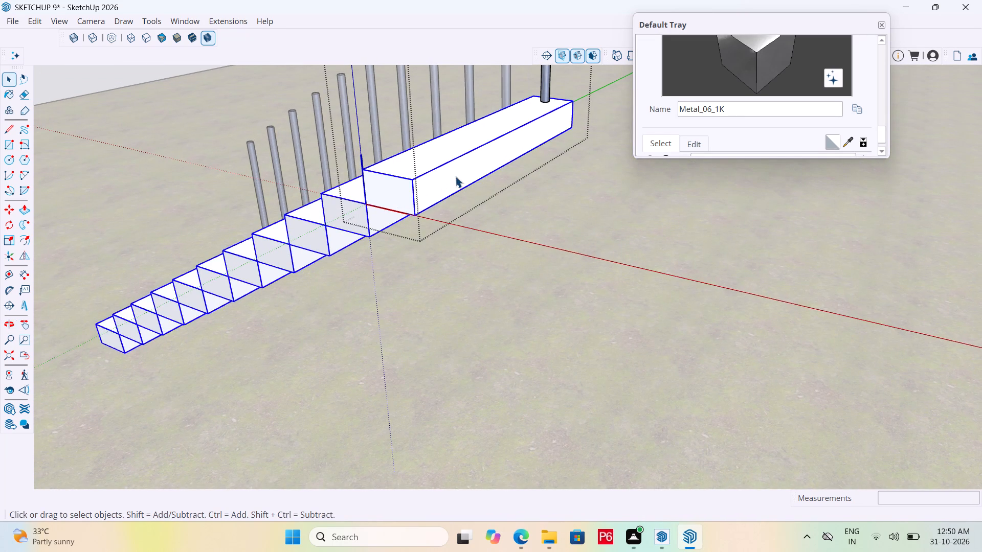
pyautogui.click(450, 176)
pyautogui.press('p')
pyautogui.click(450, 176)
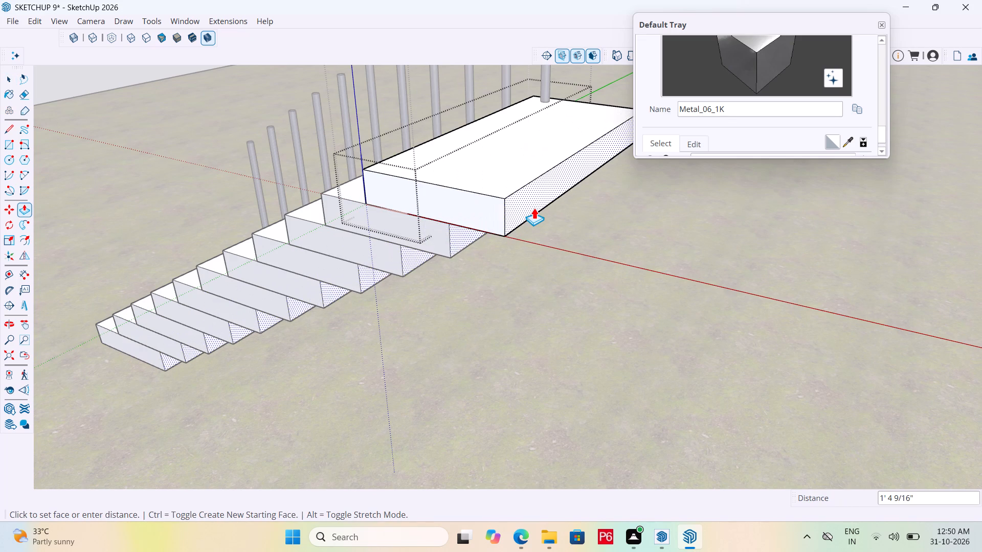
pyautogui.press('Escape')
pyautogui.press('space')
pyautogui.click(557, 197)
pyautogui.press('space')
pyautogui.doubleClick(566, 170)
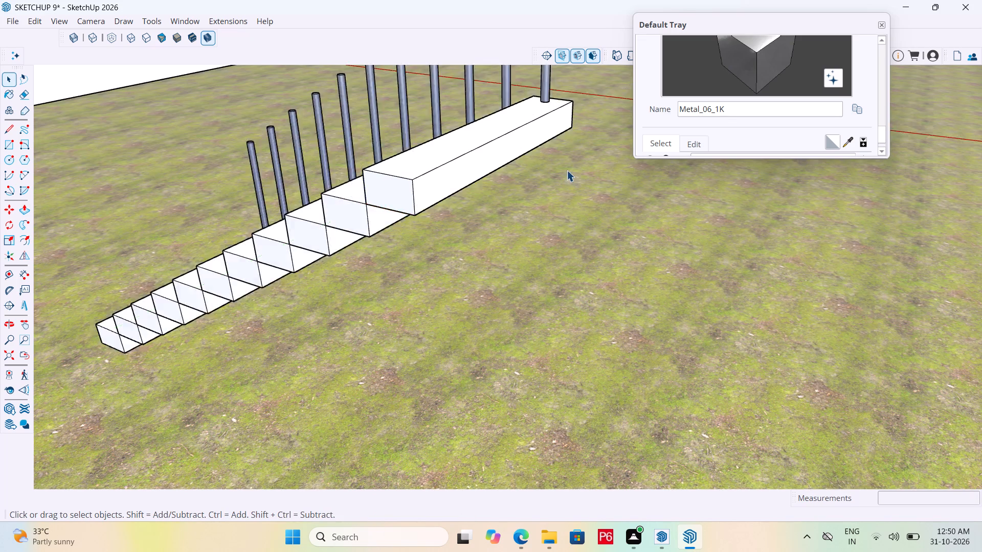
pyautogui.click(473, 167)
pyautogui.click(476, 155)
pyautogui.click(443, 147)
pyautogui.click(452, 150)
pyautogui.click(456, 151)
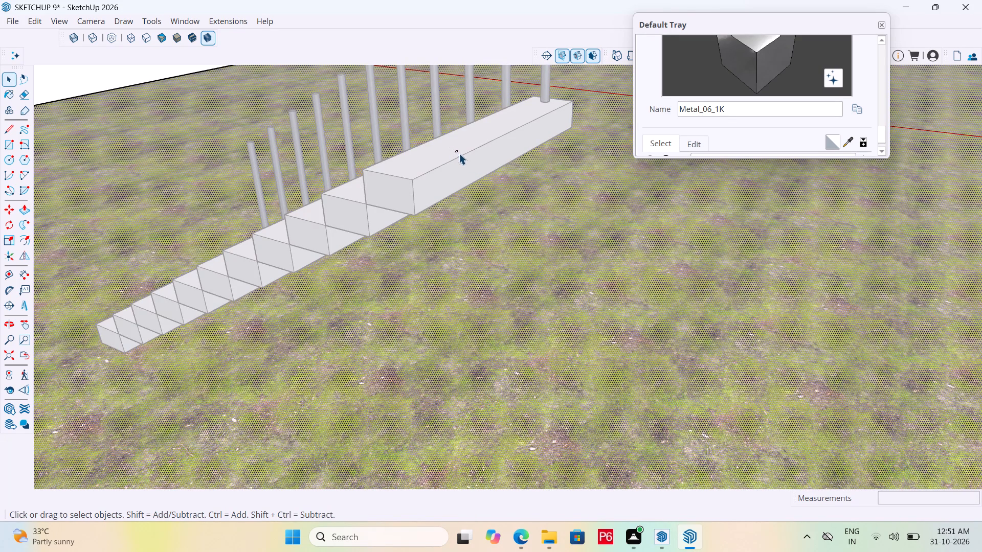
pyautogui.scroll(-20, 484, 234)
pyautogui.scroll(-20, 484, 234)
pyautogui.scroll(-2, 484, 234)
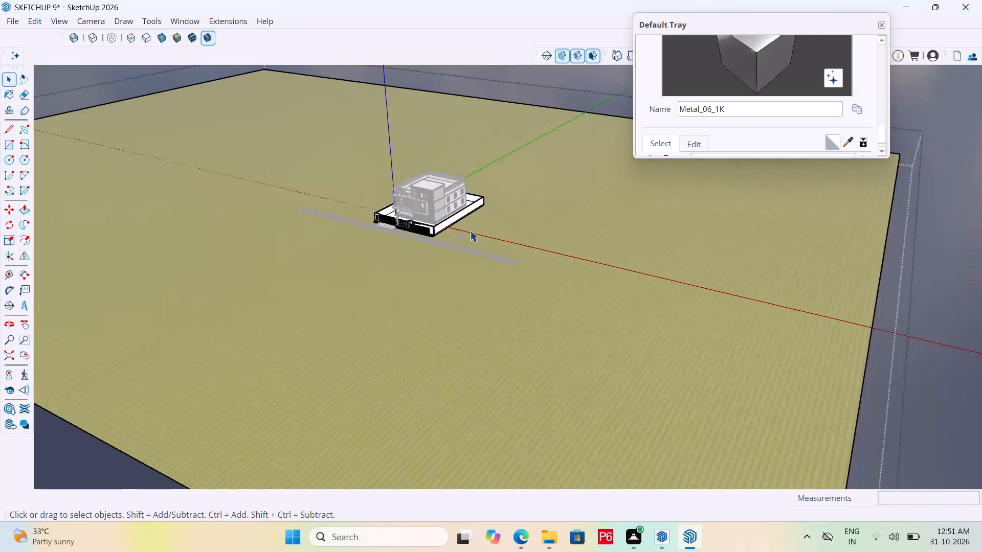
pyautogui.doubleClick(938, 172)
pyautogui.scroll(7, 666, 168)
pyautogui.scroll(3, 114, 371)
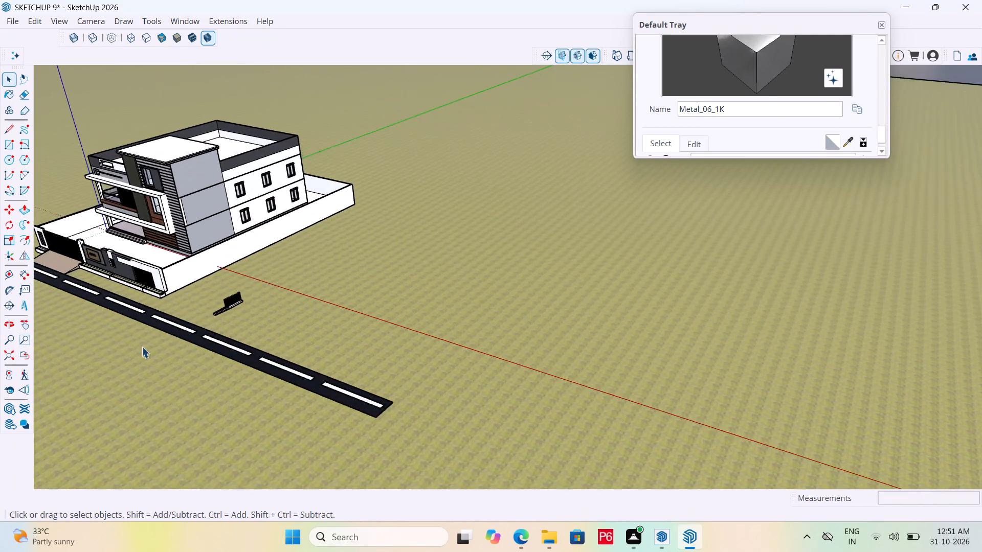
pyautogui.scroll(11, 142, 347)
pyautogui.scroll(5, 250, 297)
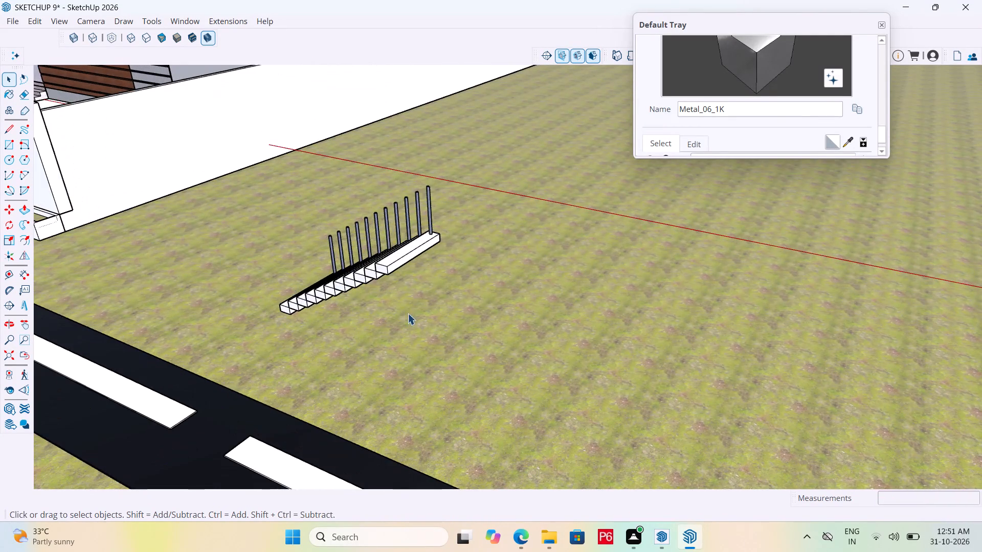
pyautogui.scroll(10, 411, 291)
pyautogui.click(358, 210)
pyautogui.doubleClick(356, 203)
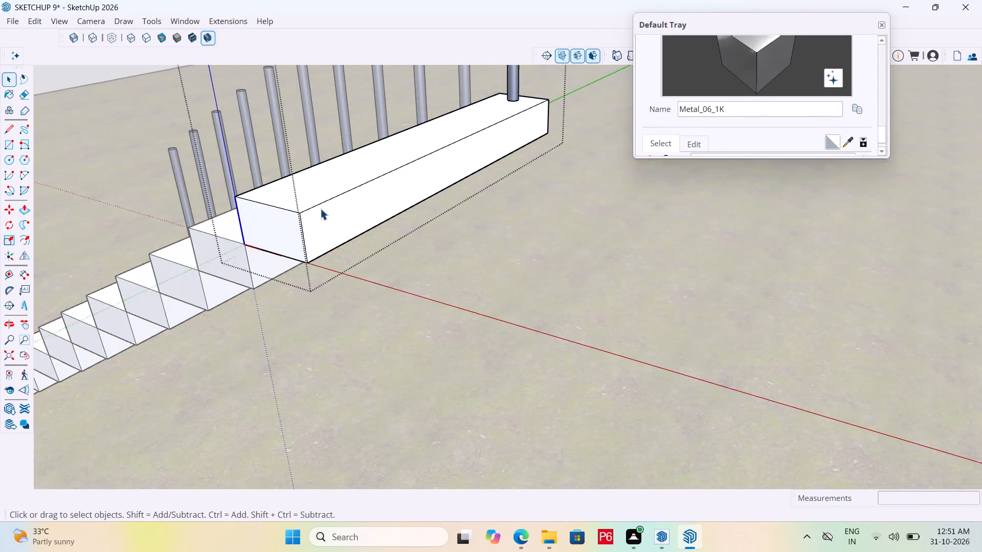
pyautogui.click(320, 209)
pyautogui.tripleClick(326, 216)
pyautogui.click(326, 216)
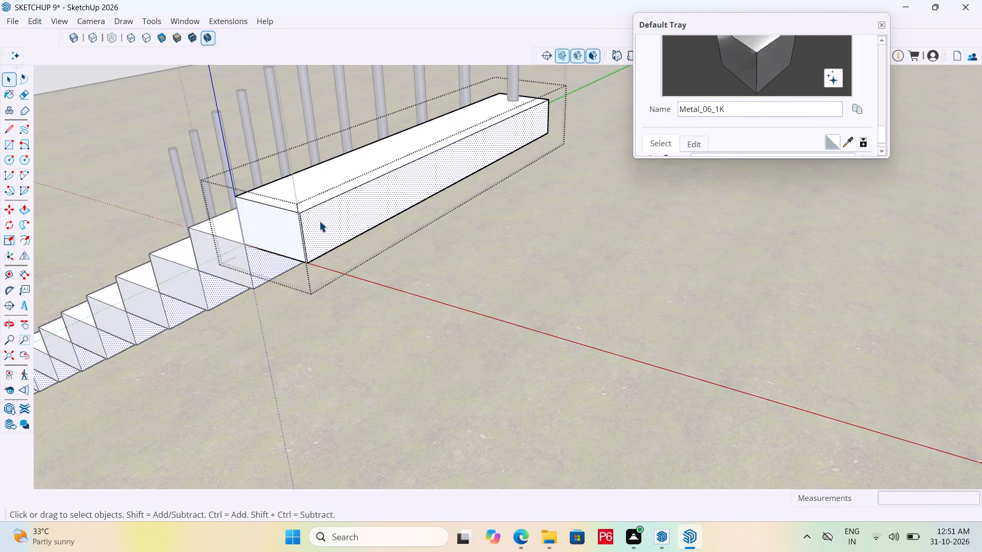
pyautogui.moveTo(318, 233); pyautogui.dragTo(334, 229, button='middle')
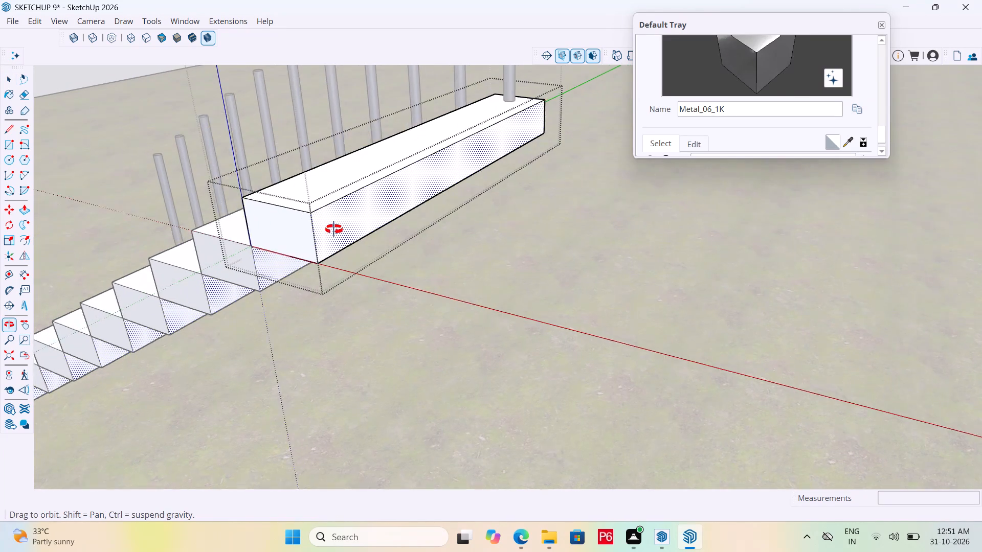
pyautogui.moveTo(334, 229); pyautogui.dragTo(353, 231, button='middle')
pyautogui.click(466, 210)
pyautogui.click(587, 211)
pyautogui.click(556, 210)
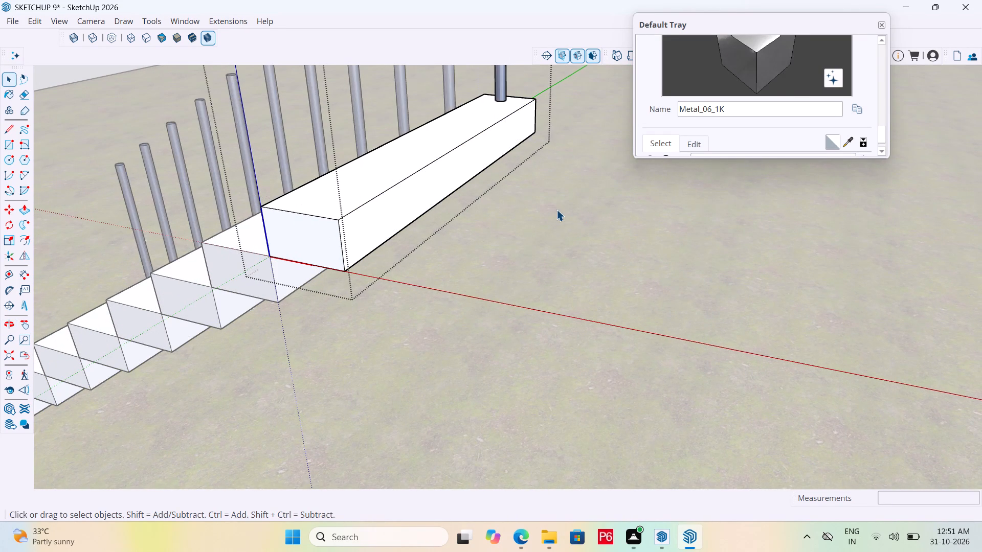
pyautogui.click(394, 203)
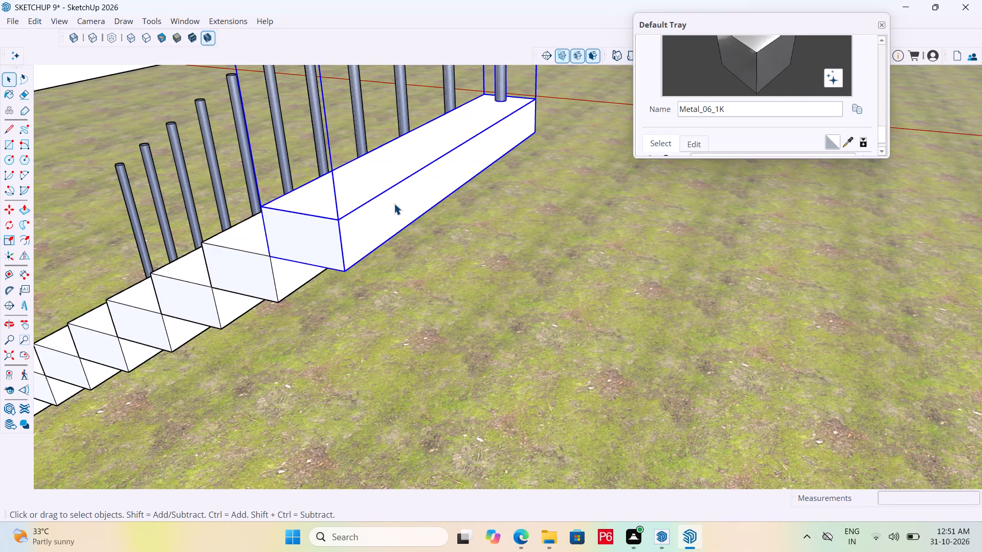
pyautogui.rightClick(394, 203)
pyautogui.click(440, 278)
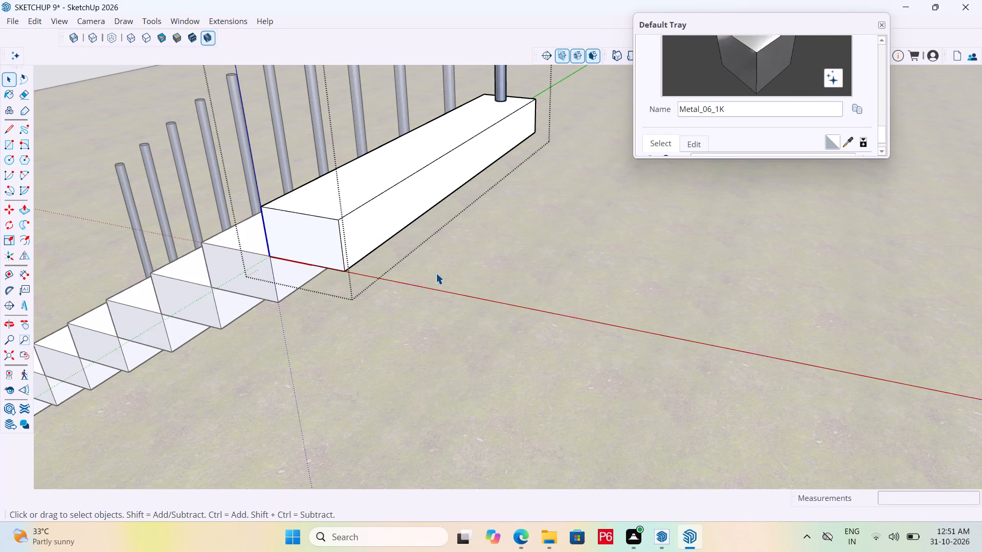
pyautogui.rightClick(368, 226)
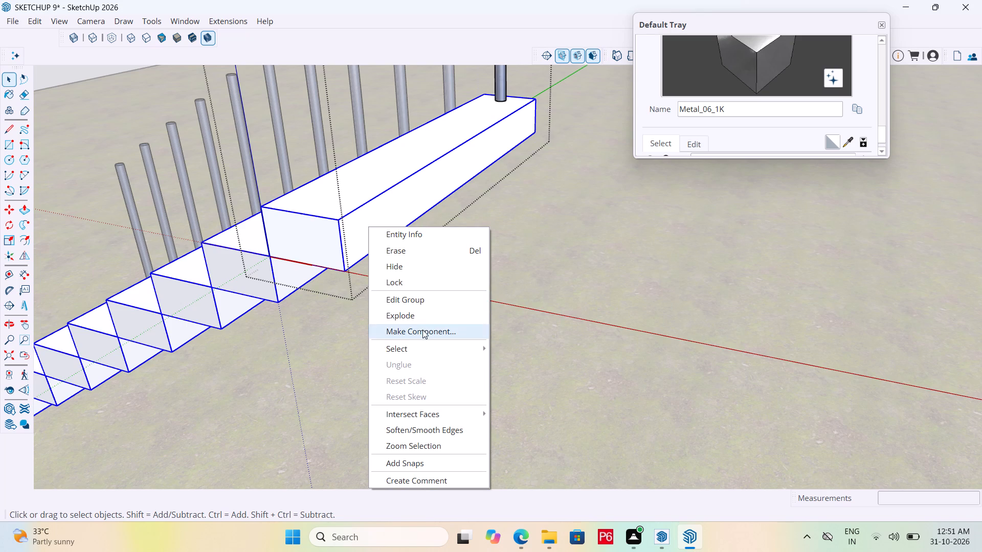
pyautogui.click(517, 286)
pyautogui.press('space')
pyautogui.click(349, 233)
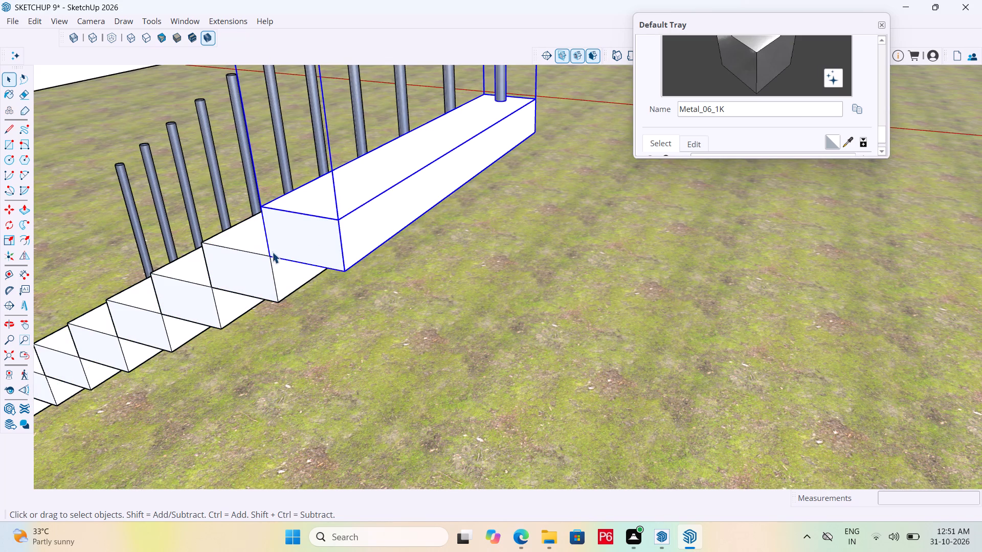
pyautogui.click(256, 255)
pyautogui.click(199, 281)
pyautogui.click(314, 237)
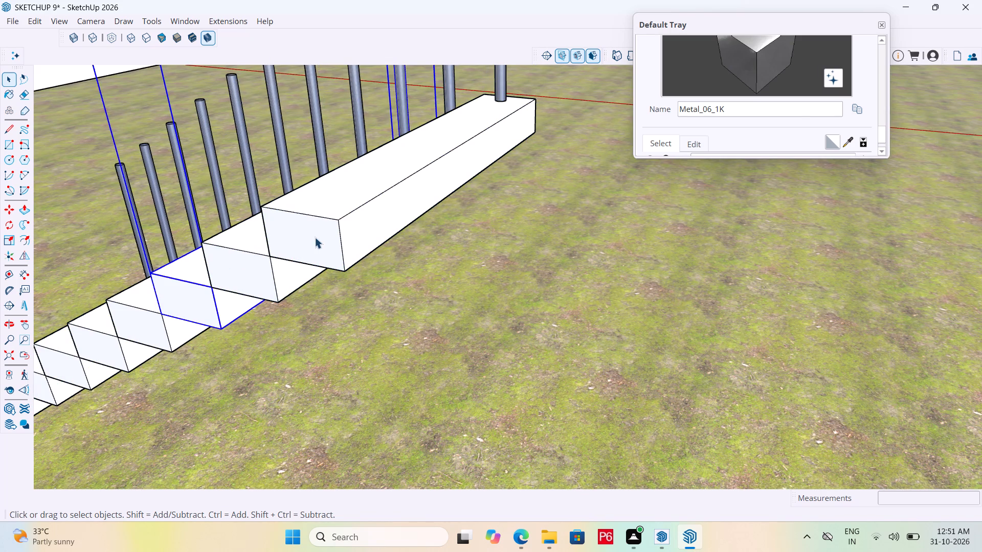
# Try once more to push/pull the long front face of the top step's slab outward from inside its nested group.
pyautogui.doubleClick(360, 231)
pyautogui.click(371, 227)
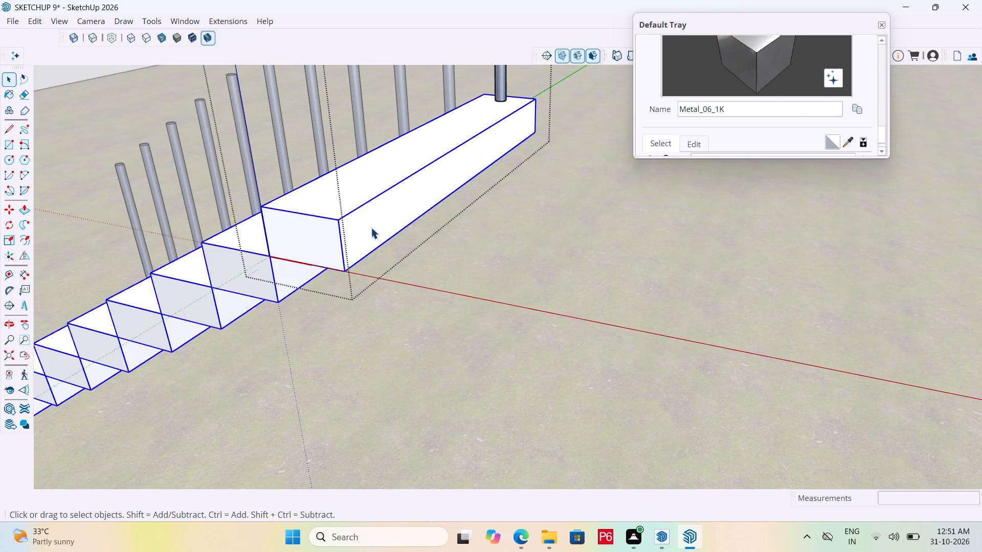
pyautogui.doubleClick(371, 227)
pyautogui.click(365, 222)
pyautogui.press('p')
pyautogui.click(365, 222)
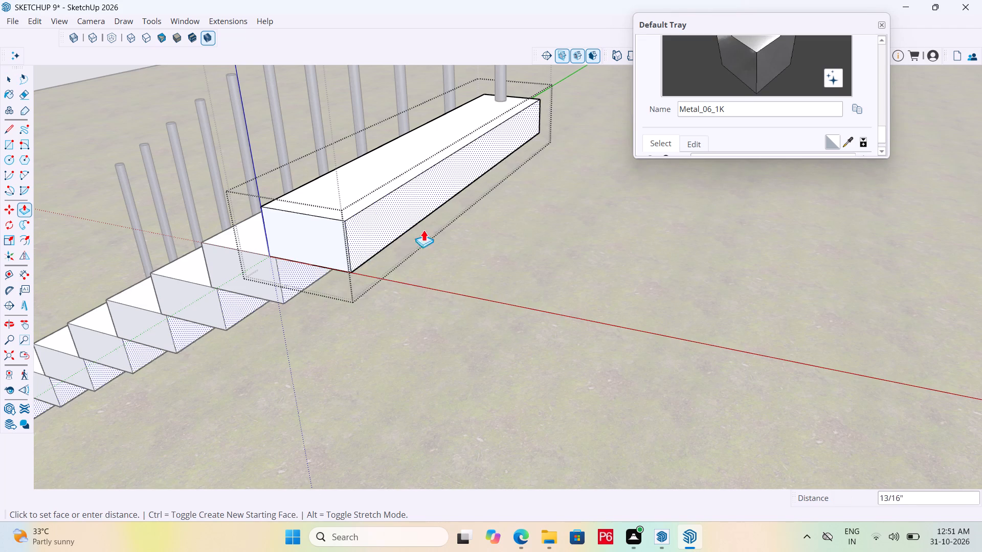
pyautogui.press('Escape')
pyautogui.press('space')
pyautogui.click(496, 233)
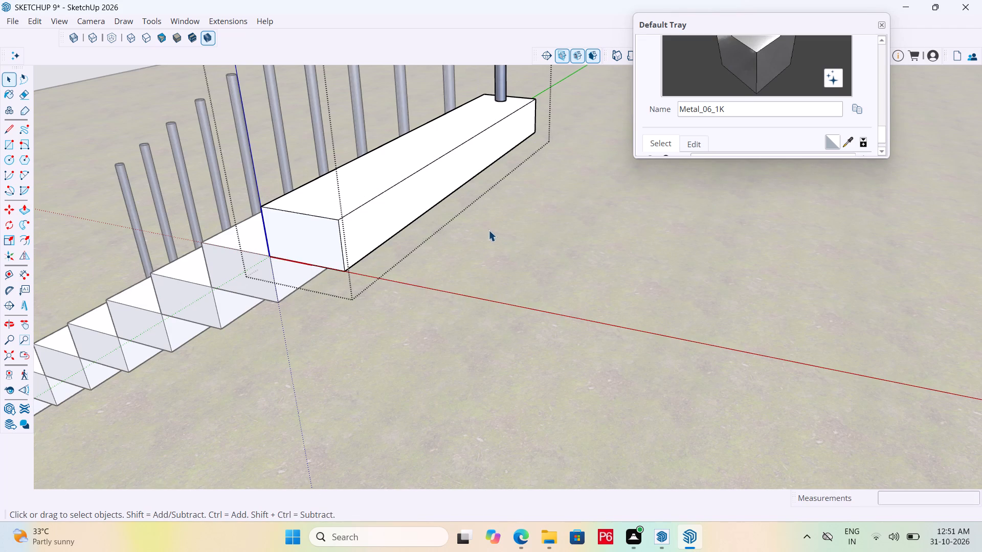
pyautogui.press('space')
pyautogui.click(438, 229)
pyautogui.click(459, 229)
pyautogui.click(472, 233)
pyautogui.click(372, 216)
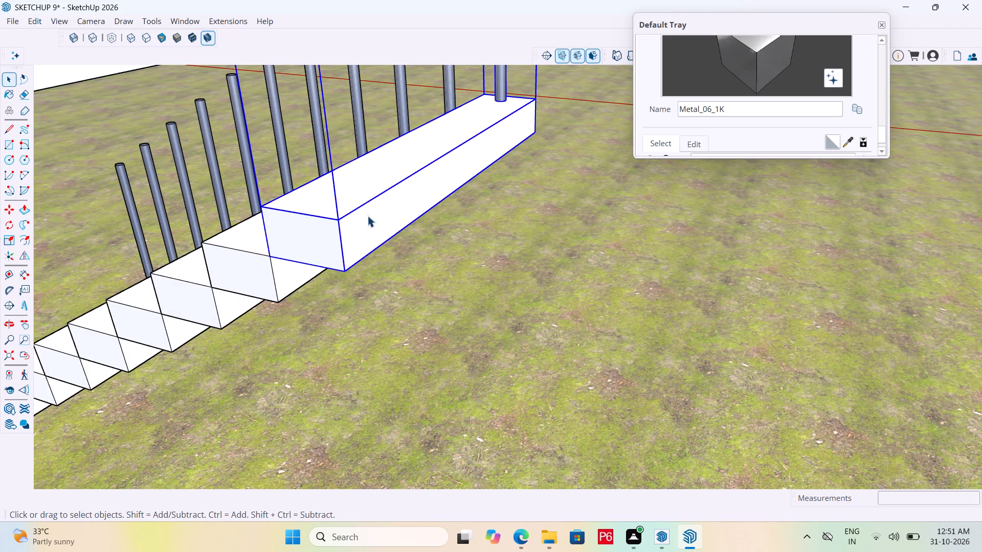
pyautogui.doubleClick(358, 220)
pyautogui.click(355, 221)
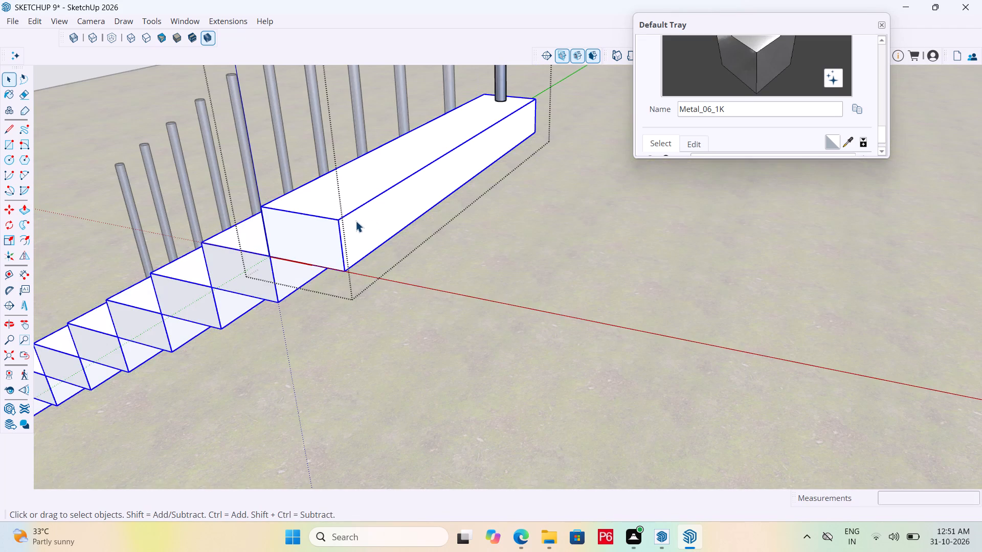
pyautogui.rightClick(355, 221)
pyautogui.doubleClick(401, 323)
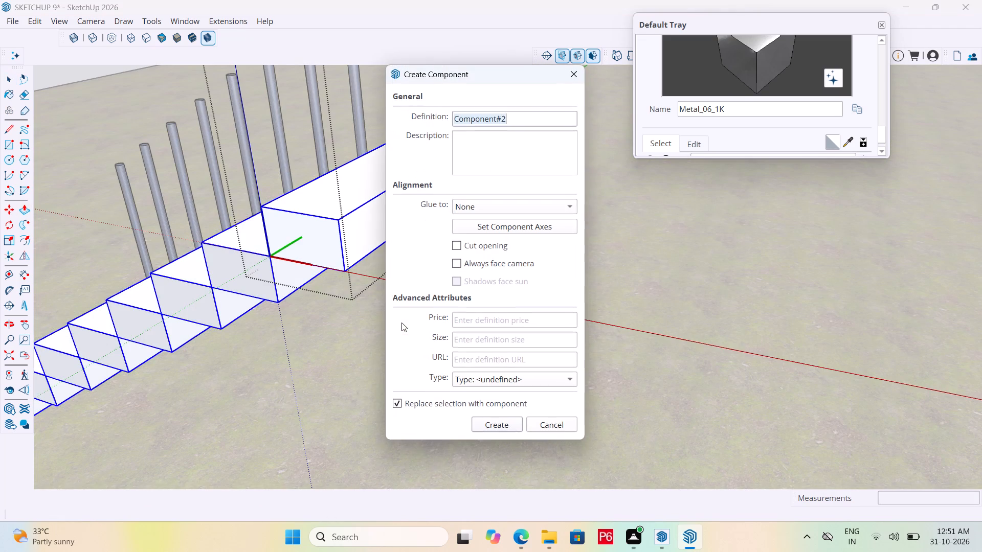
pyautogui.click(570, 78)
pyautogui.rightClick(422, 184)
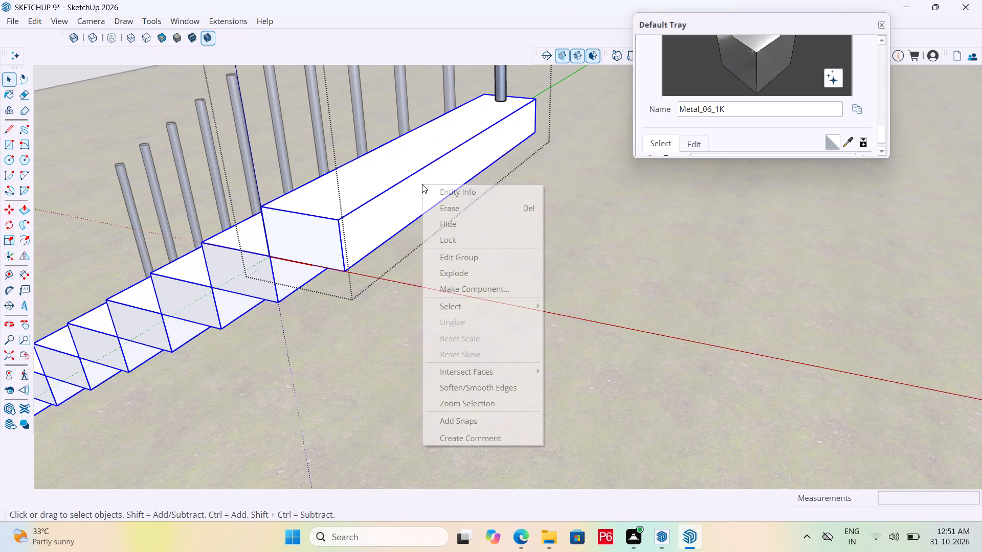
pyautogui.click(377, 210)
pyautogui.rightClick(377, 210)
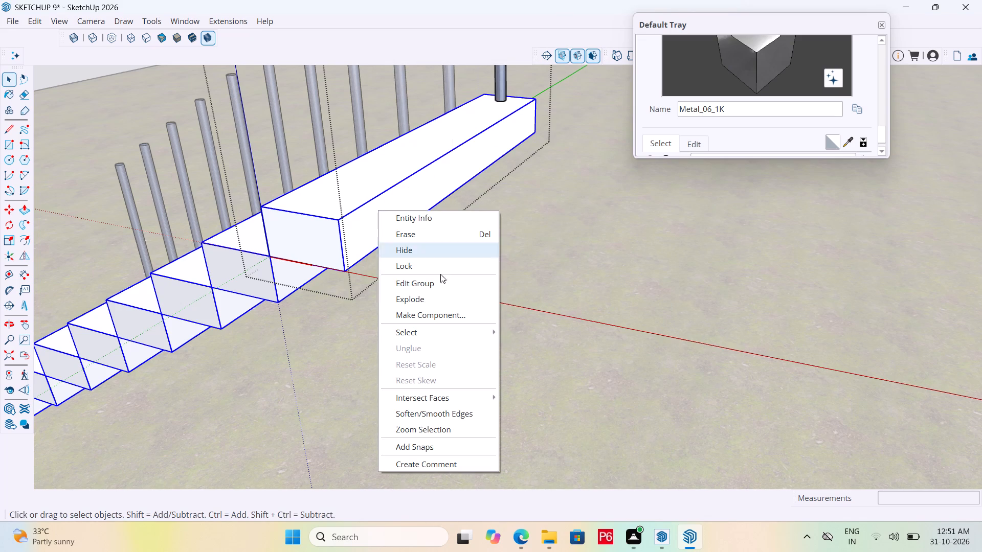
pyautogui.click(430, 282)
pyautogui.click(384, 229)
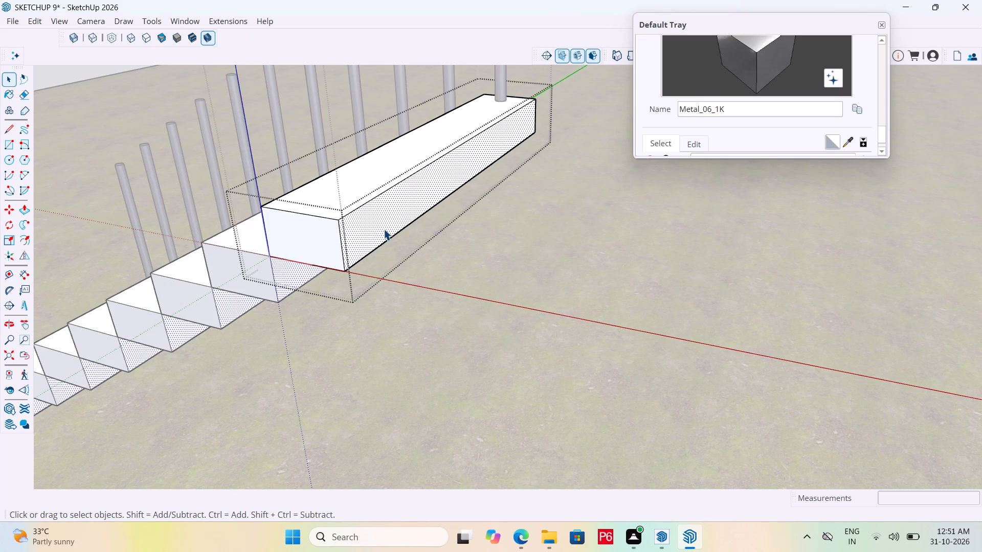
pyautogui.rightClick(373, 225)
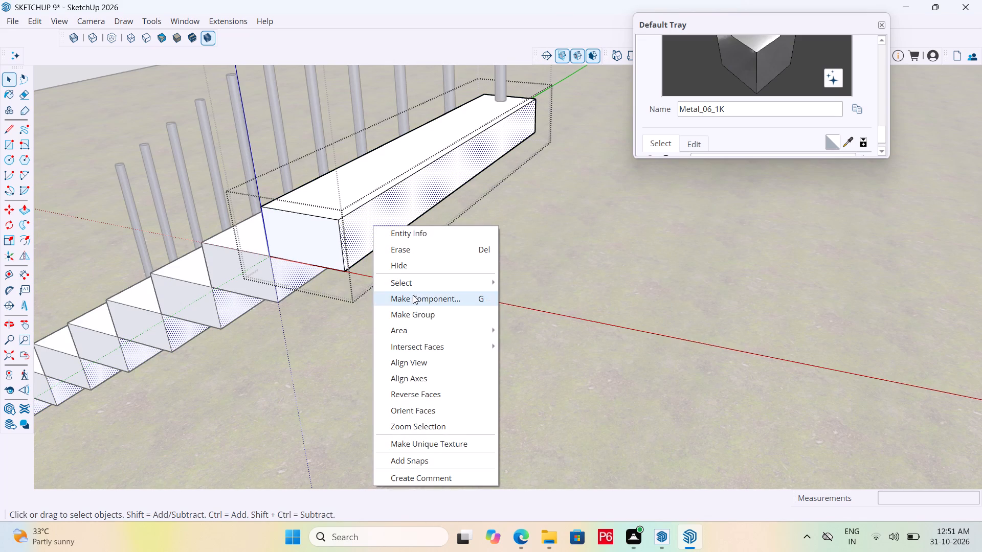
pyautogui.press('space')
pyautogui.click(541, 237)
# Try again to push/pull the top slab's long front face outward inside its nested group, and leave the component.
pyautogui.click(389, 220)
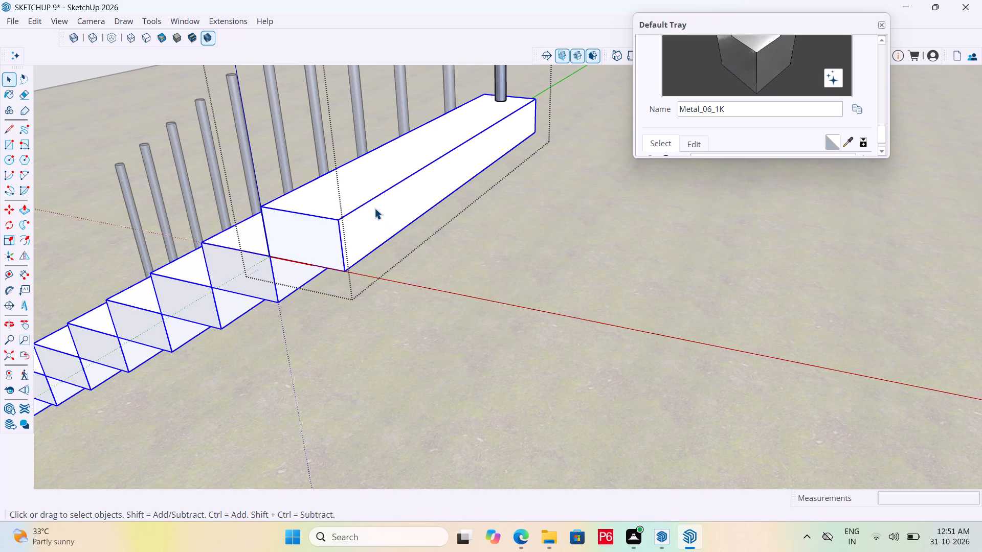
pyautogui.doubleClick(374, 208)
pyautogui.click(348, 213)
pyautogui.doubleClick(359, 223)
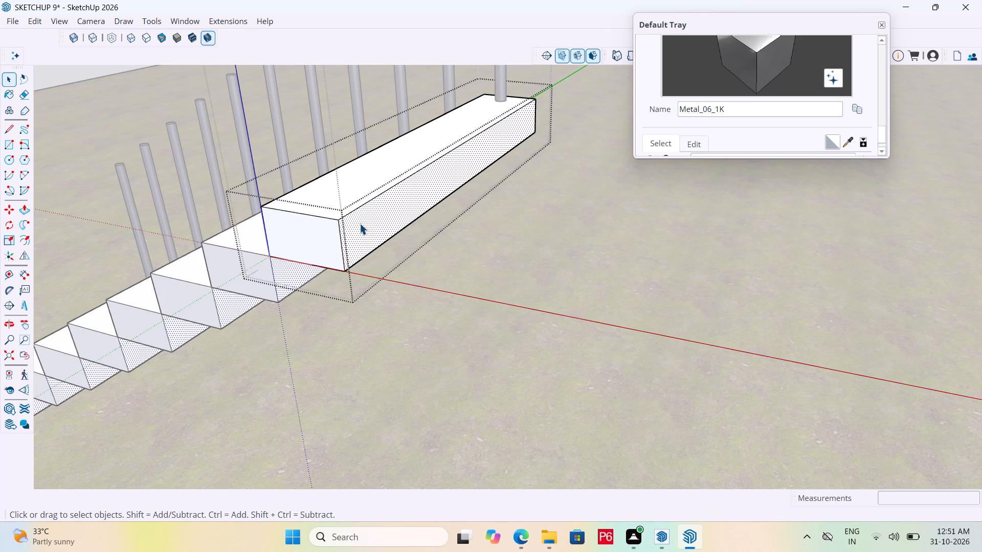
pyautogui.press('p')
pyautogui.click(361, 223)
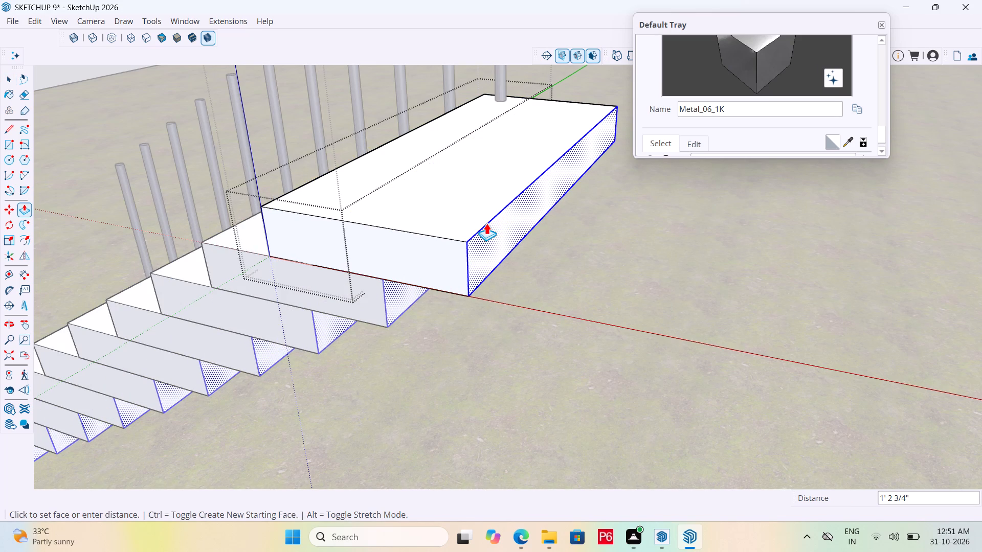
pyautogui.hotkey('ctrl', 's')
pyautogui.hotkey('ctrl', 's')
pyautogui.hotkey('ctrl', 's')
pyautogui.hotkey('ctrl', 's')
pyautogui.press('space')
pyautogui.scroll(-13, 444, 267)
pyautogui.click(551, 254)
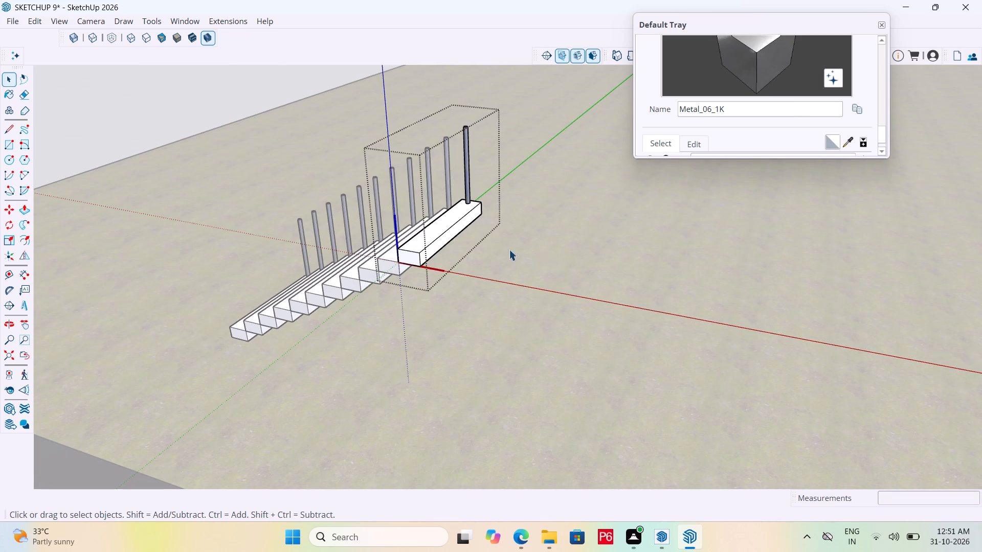
# Explode the nested slab group inside the top step's component and close the component.
pyautogui.scroll(6, 435, 248)
pyautogui.doubleClick(523, 242)
pyautogui.click(443, 235)
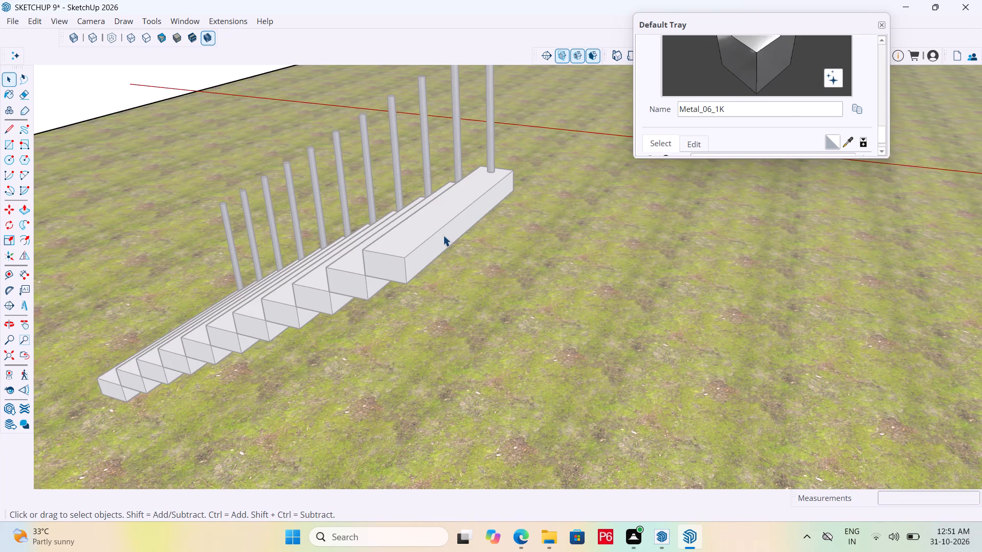
pyautogui.tripleClick(420, 235)
pyautogui.rightClick(404, 240)
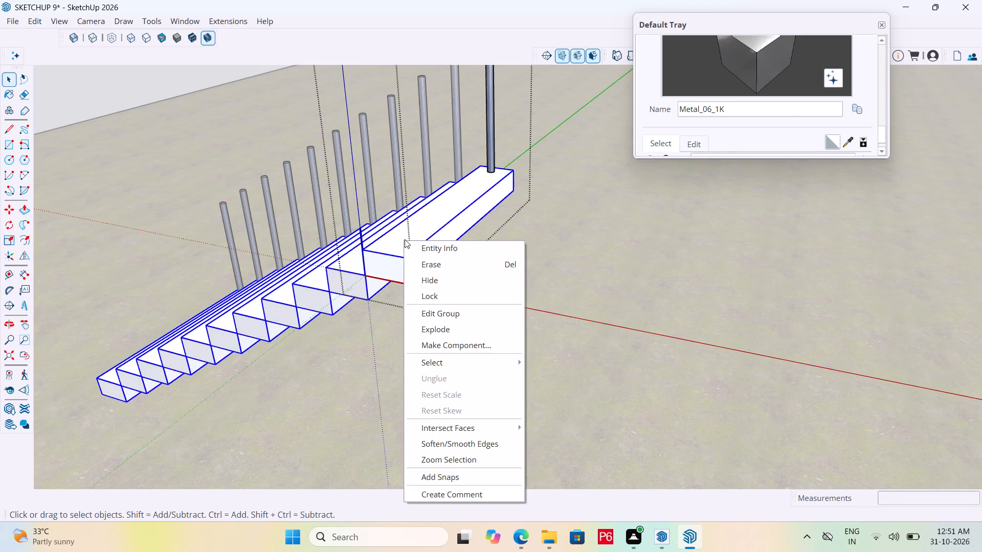
pyautogui.click(450, 328)
pyautogui.click(470, 278)
pyautogui.press('space')
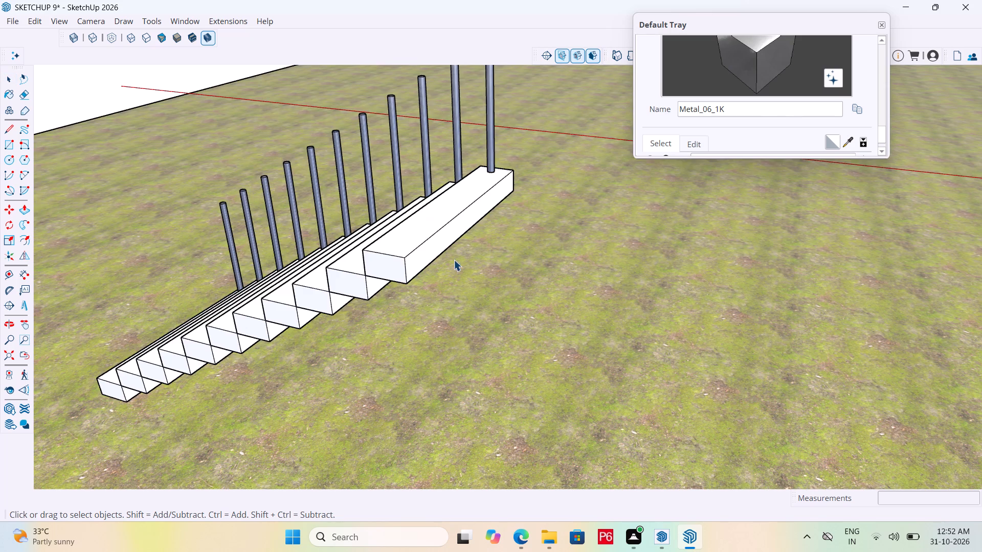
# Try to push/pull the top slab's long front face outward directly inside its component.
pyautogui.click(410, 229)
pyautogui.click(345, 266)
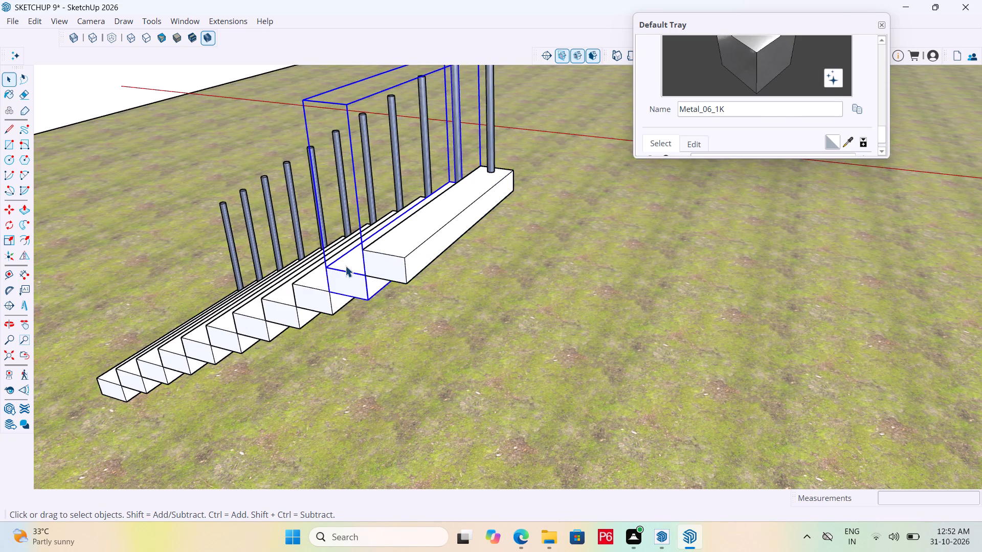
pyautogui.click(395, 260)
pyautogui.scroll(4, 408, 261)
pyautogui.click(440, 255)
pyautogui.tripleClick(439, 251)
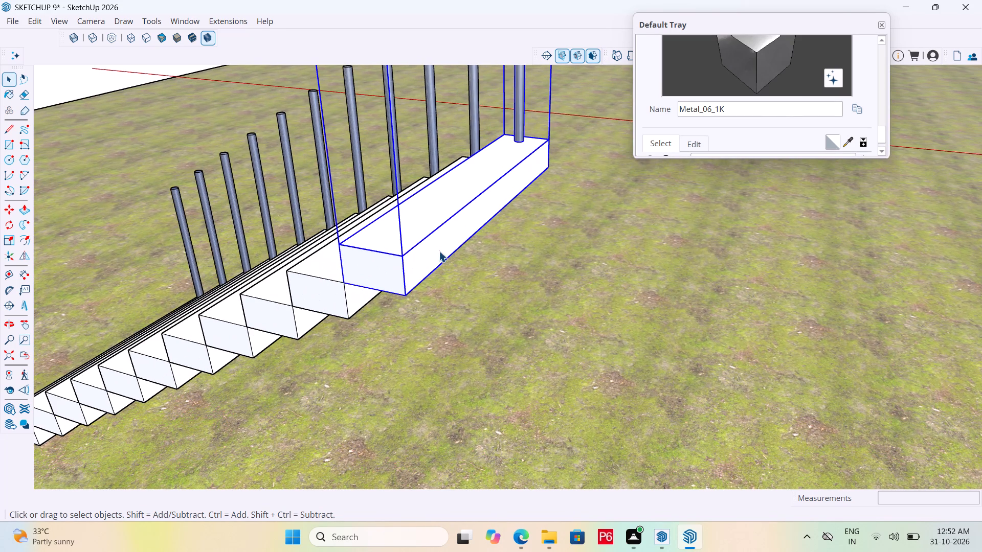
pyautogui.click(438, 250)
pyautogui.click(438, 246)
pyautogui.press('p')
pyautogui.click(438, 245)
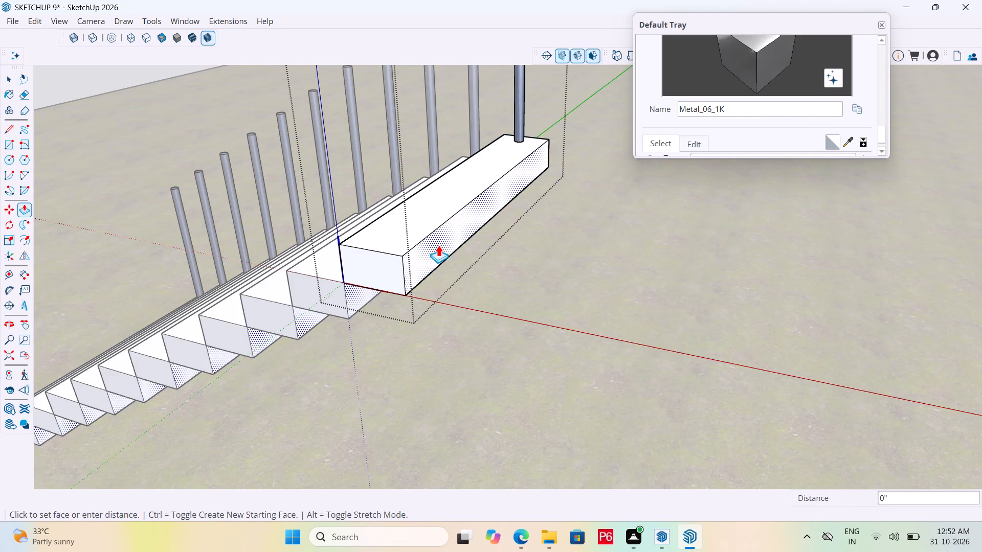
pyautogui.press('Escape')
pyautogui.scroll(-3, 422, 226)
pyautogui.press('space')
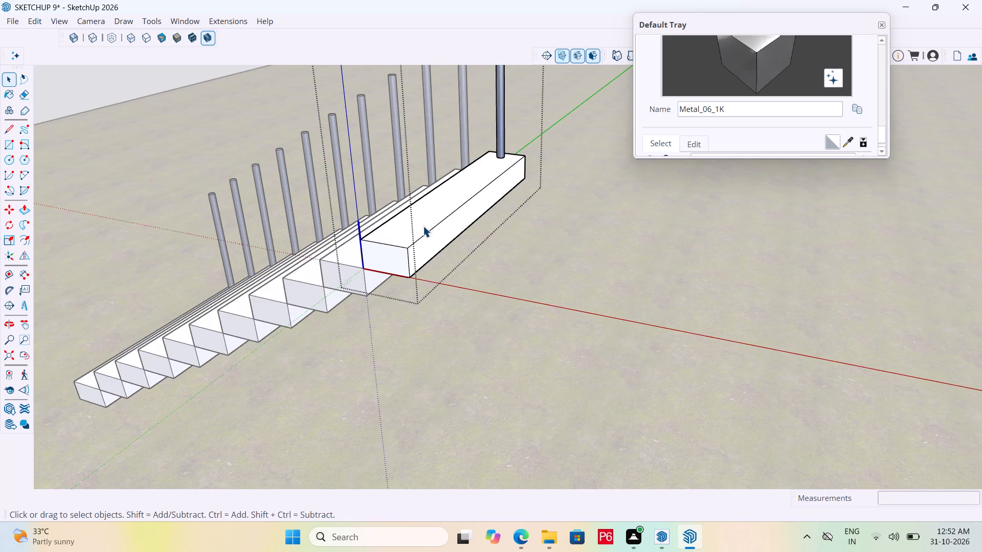
# Save the model and leave the top step's component.
pyautogui.scroll(-4, 469, 231)
pyautogui.hotkey('ctrl', 's')
pyautogui.hotkey('ctrl', 's')
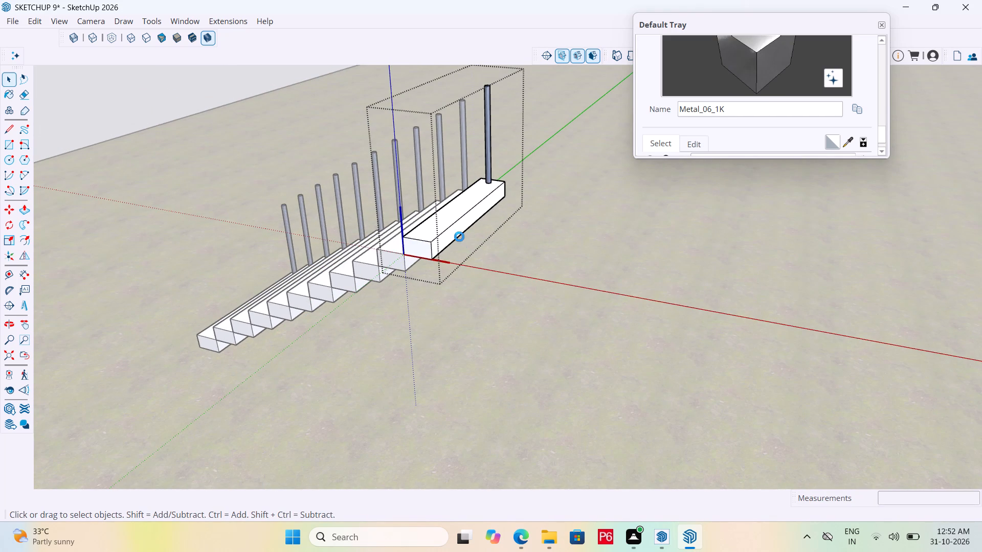
pyautogui.hotkey('ctrl', 's')
pyautogui.hotkey('ctrl', 's')
pyautogui.press('space')
pyautogui.press('space')
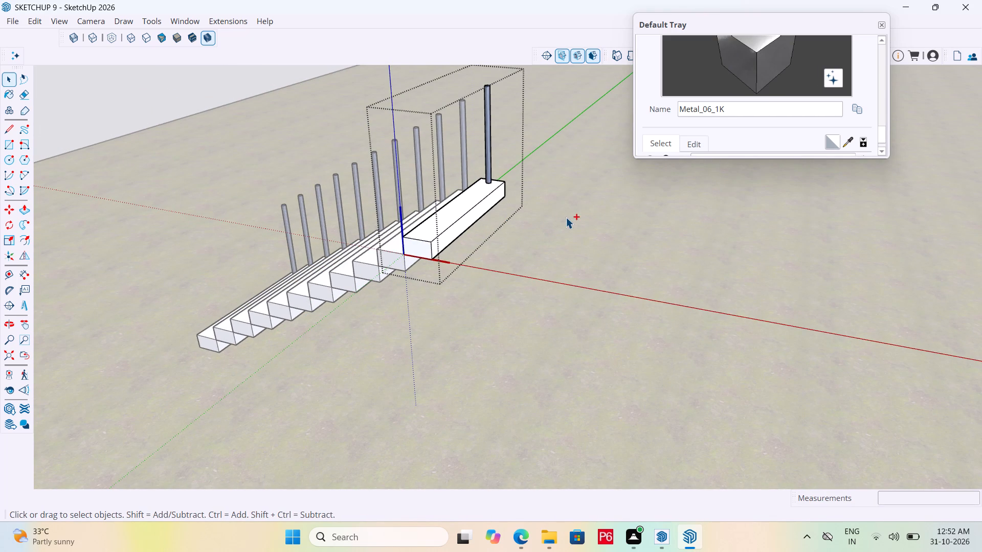
pyautogui.press('space')
pyautogui.click(561, 212)
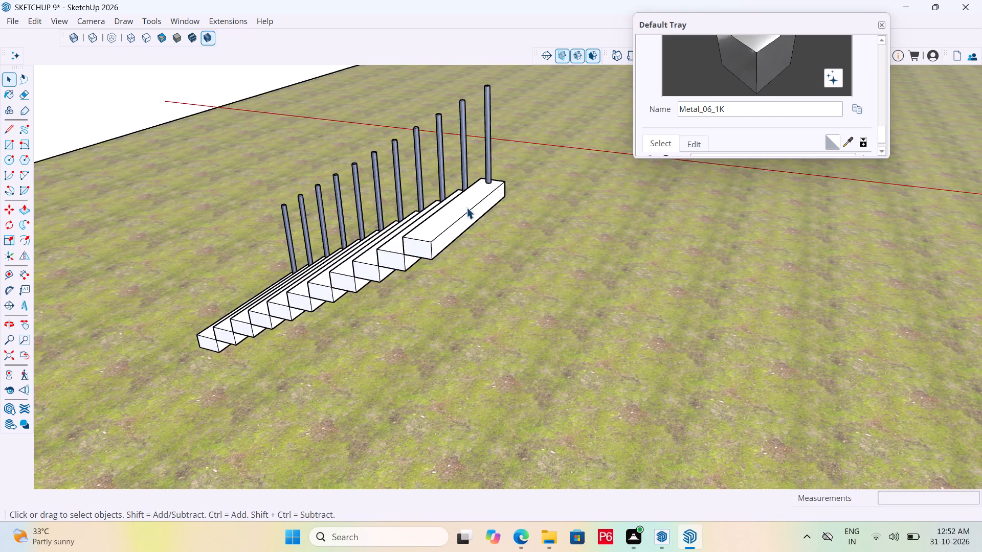
# Draw a 5' by 10" rectangle on the ground beside the staircase with the Line tool.
pyautogui.moveTo(386, 249); pyautogui.dragTo(428, 275, button='middle')
pyautogui.scroll(3, 452, 265)
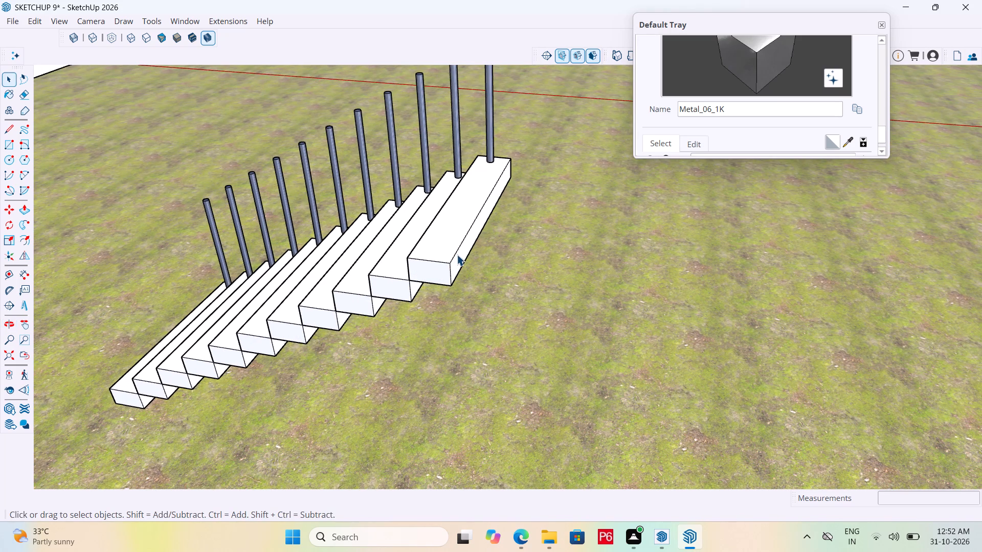
pyautogui.scroll(-6, 389, 227)
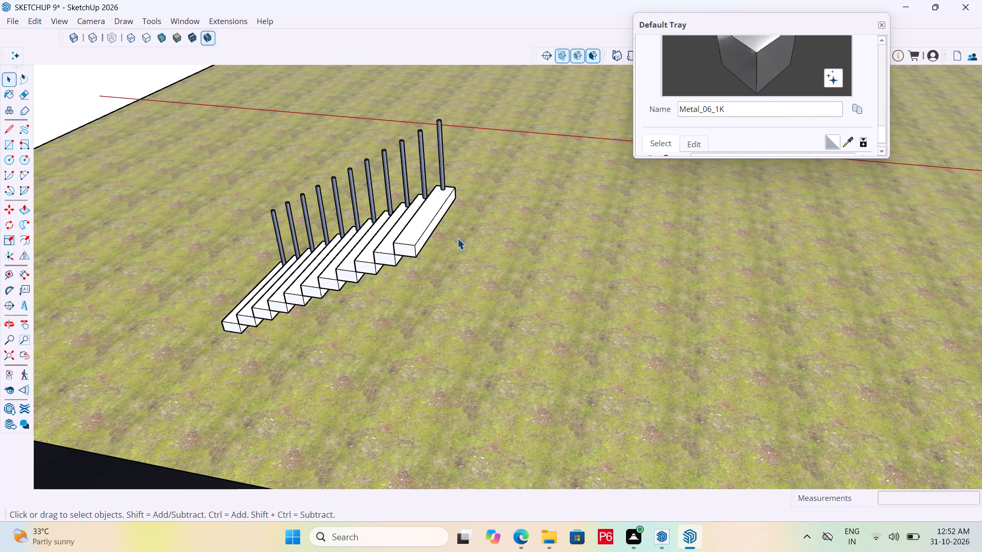
pyautogui.press('l')
pyautogui.click(532, 349)
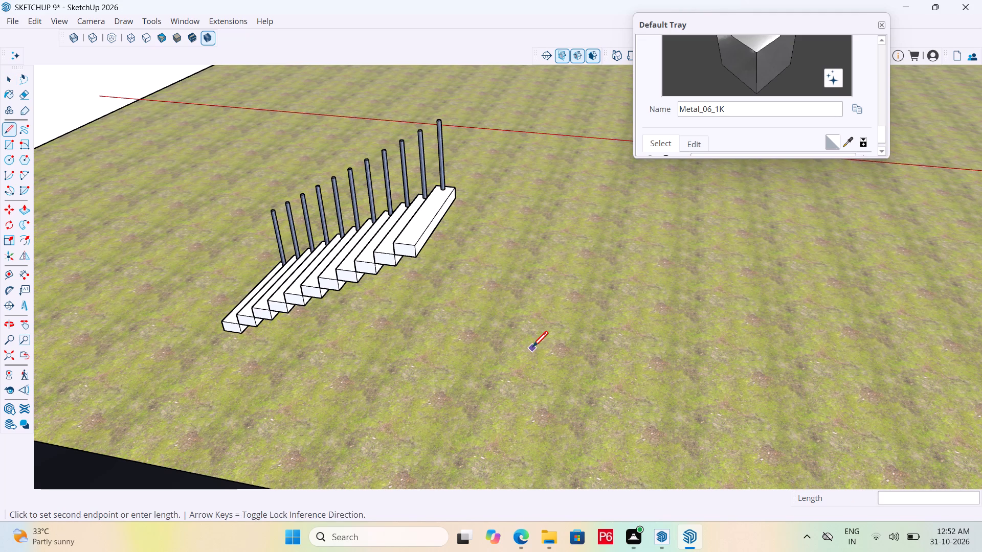
pyautogui.write("5'")
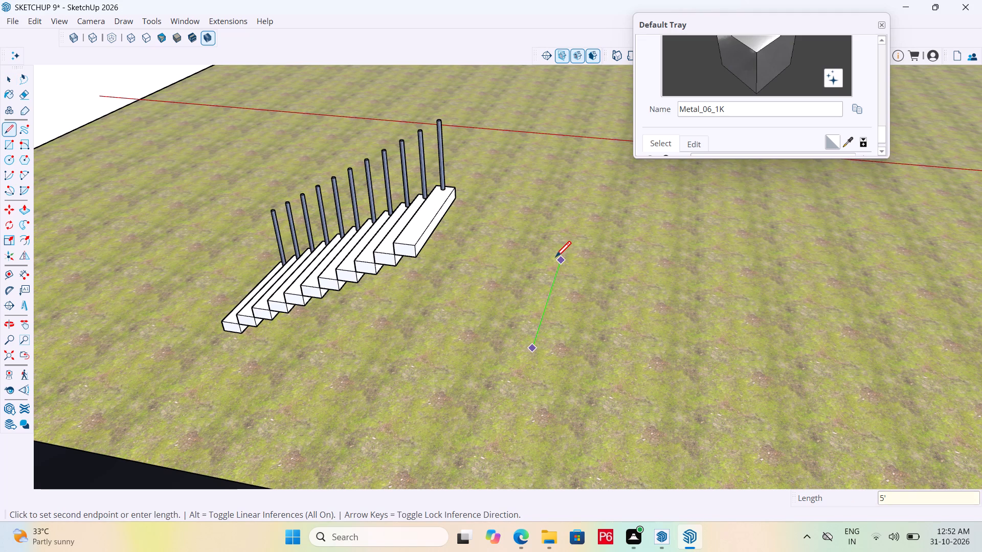
pyautogui.press('Return')
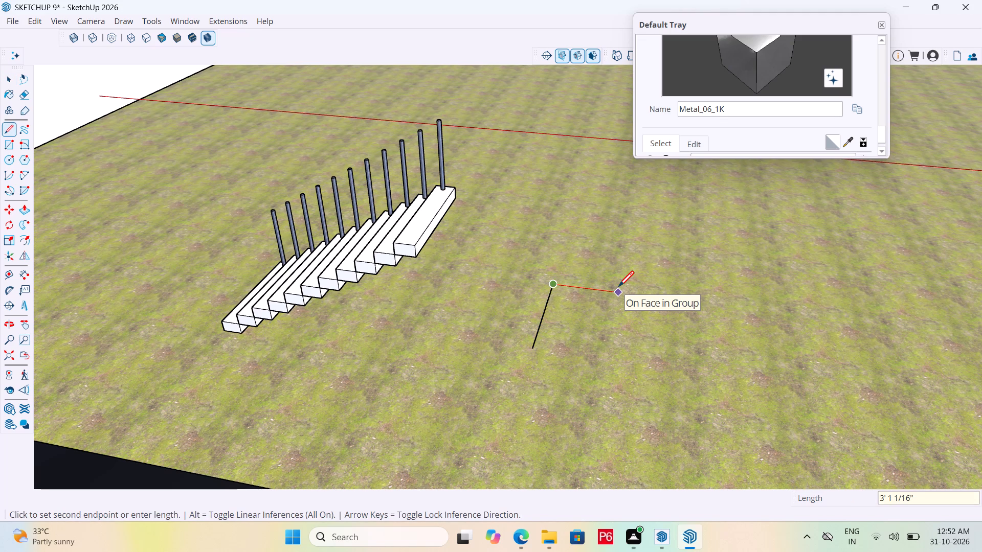
pyautogui.press('6')
pyautogui.press('BackSpace')
pyautogui.write('10"')
pyautogui.press('Return')
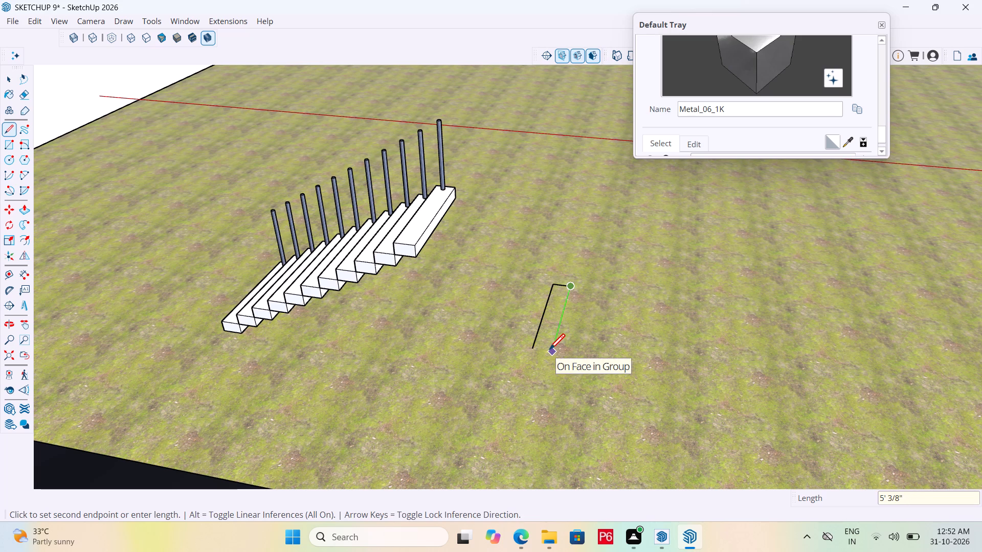
pyautogui.write("5'")
pyautogui.press('Return')
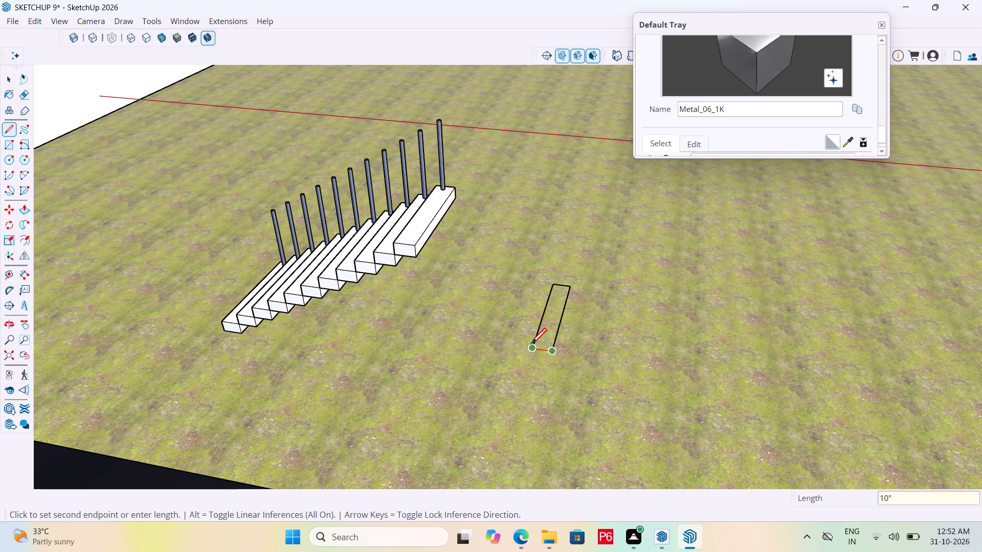
pyautogui.click(531, 346)
# Make the new ground rectangle a group and open it for editing.
pyautogui.press('space')
pyautogui.doubleClick(554, 325)
pyautogui.rightClick(554, 325)
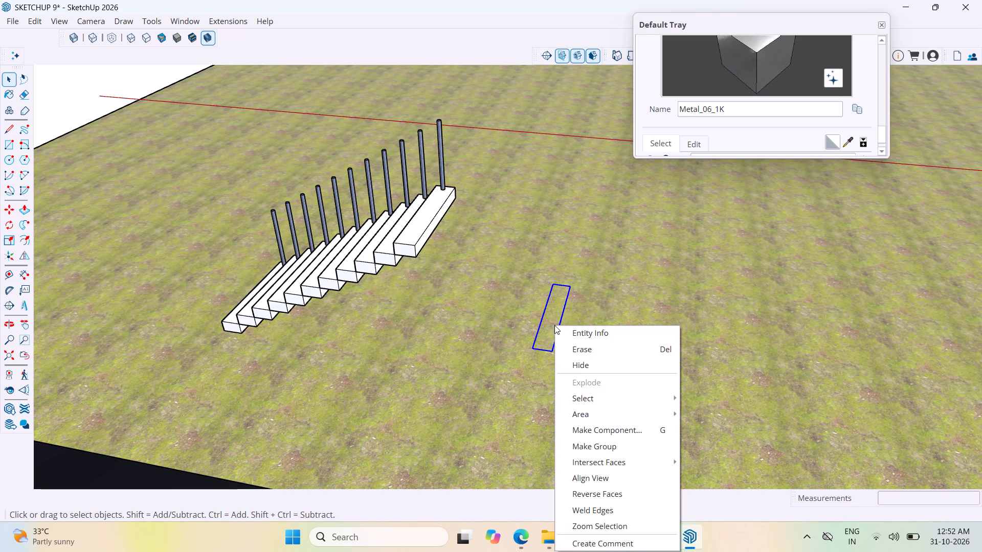
pyautogui.click(598, 447)
pyautogui.doubleClick(549, 325)
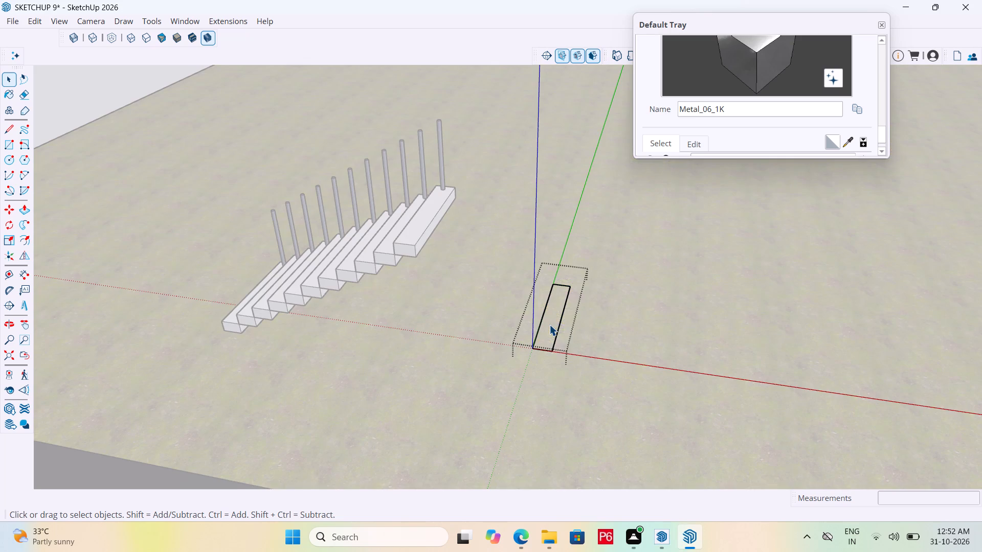
pyautogui.click(555, 318)
pyautogui.scroll(-2, 735, 132)
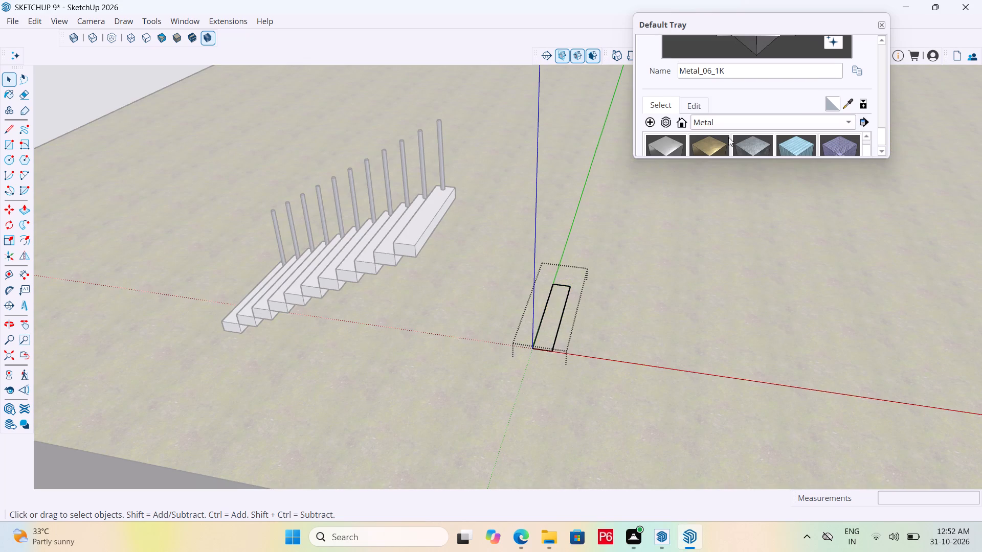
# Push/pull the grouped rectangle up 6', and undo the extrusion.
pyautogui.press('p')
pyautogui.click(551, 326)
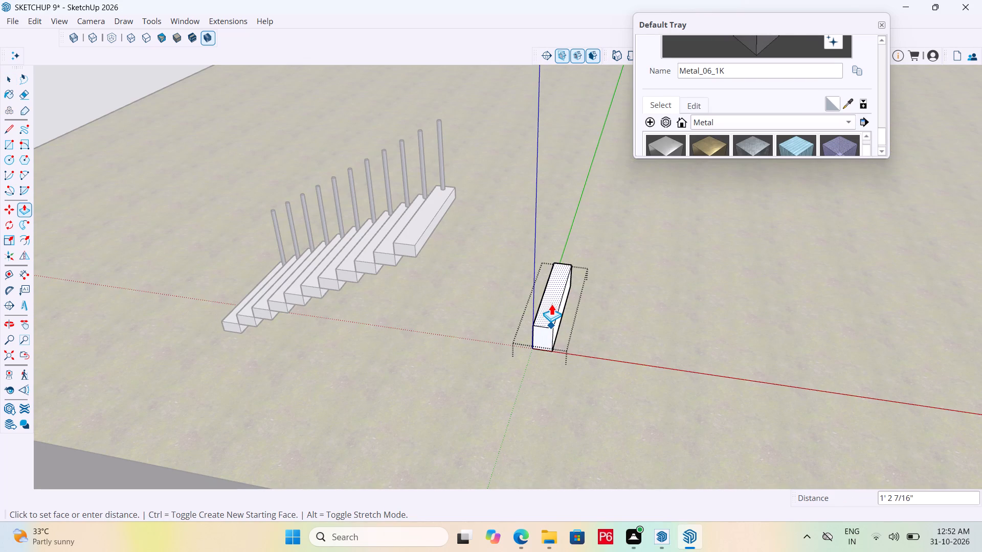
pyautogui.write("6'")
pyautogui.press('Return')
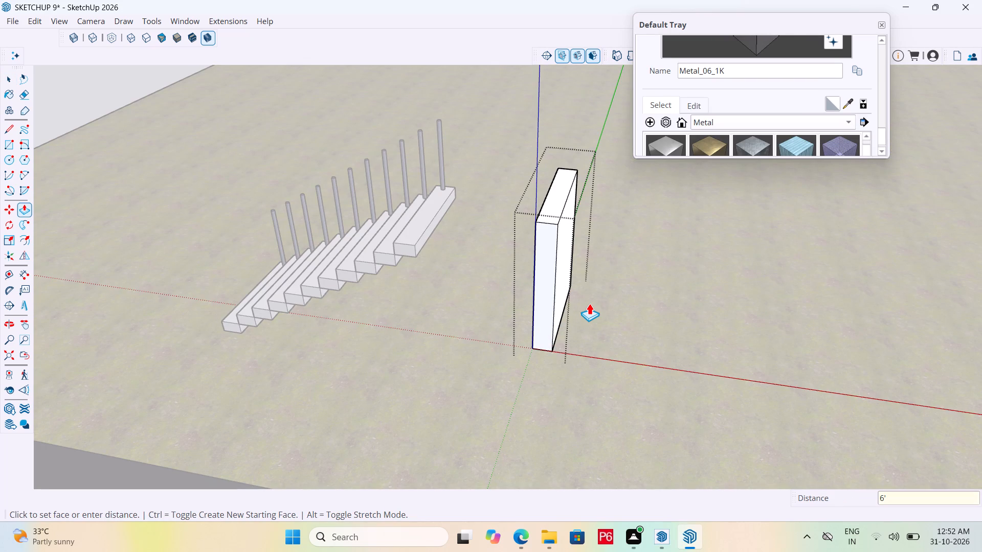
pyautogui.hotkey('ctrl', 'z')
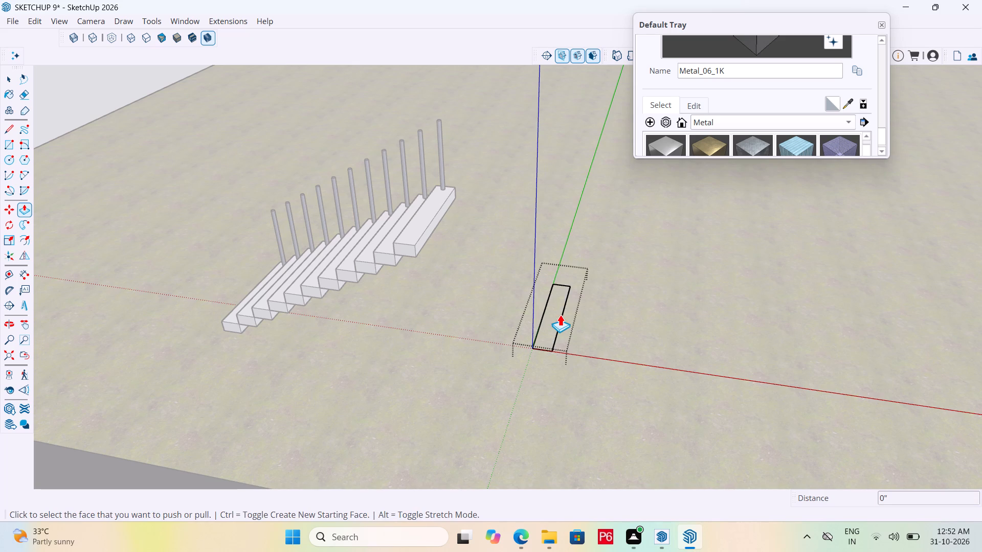
# Push/pull the grouped ground rectangle up 6" and leave the group.
pyautogui.click(556, 311)
pyautogui.press('6')
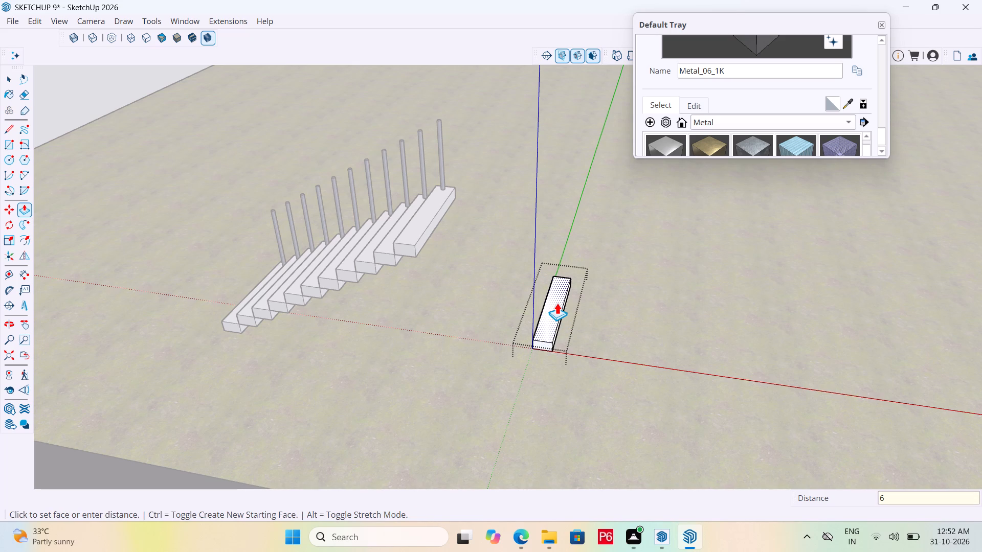
pyautogui.hotkey('shift', '"')
pyautogui.press('Return')
pyautogui.press('space')
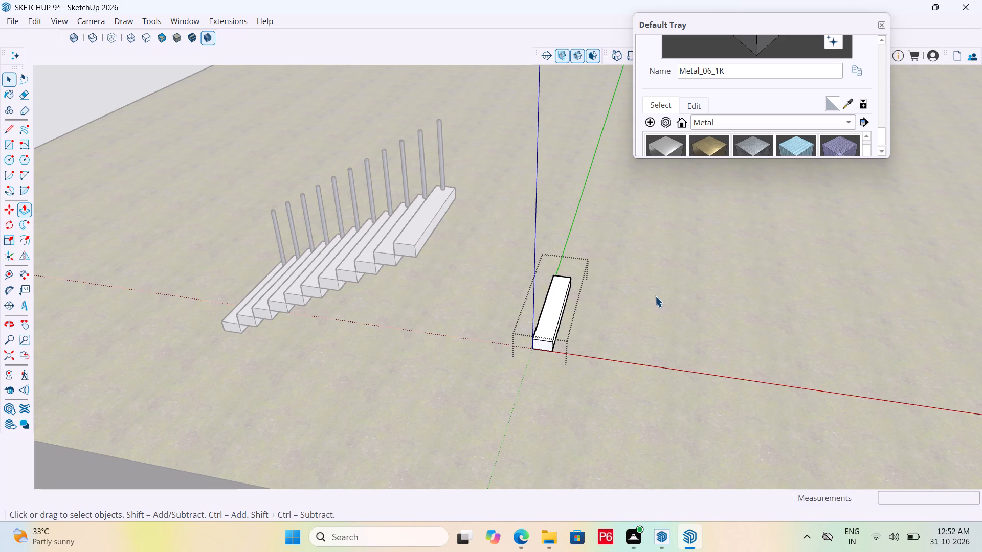
pyautogui.click(655, 296)
# Move the new slab by its bottom corner so it sits against the outer end of the staircase's top step.
pyautogui.moveTo(520, 331); pyautogui.dragTo(657, 310, button='middle')
pyautogui.scroll(4, 568, 333)
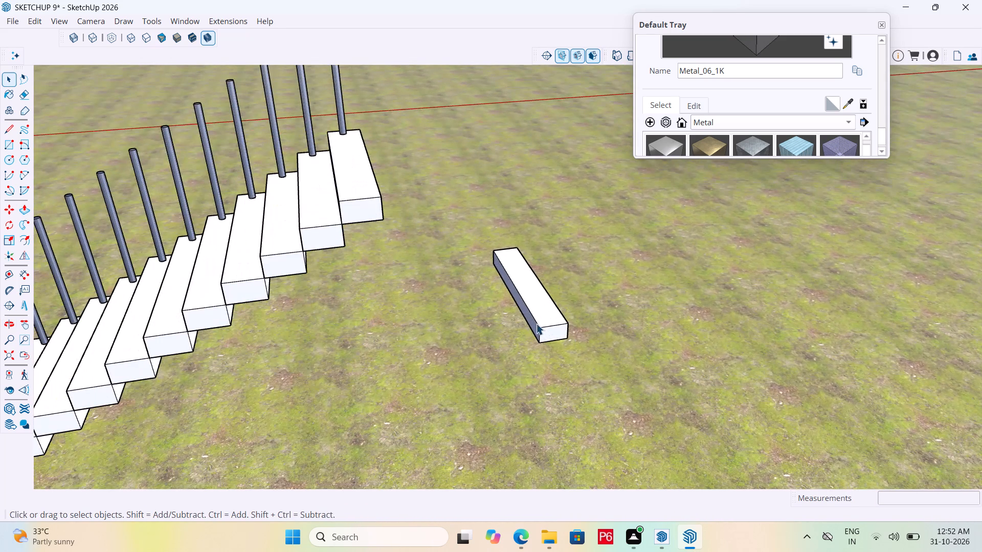
pyautogui.click(539, 326)
pyautogui.scroll(4, 538, 349)
pyautogui.press('m')
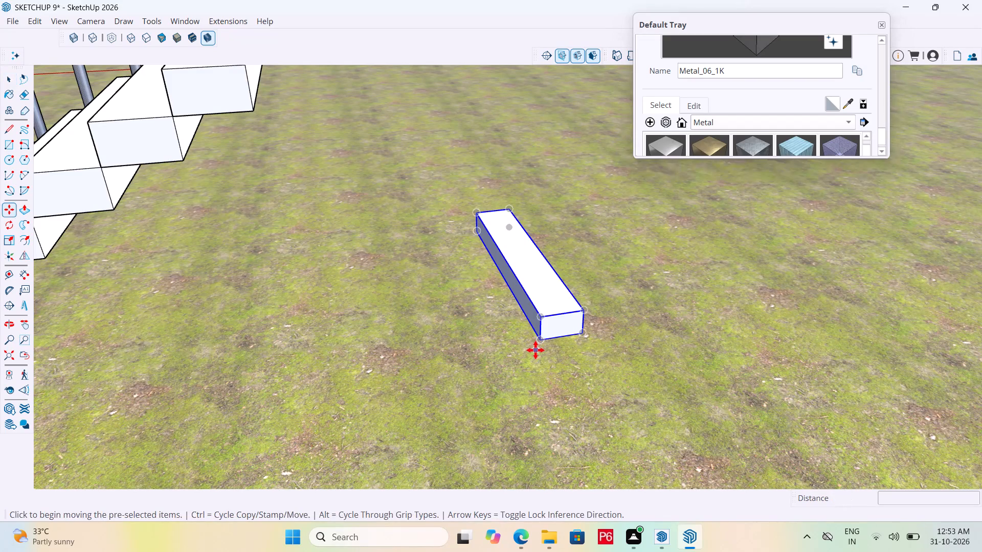
pyautogui.click(542, 346)
pyautogui.scroll(-7, 470, 261)
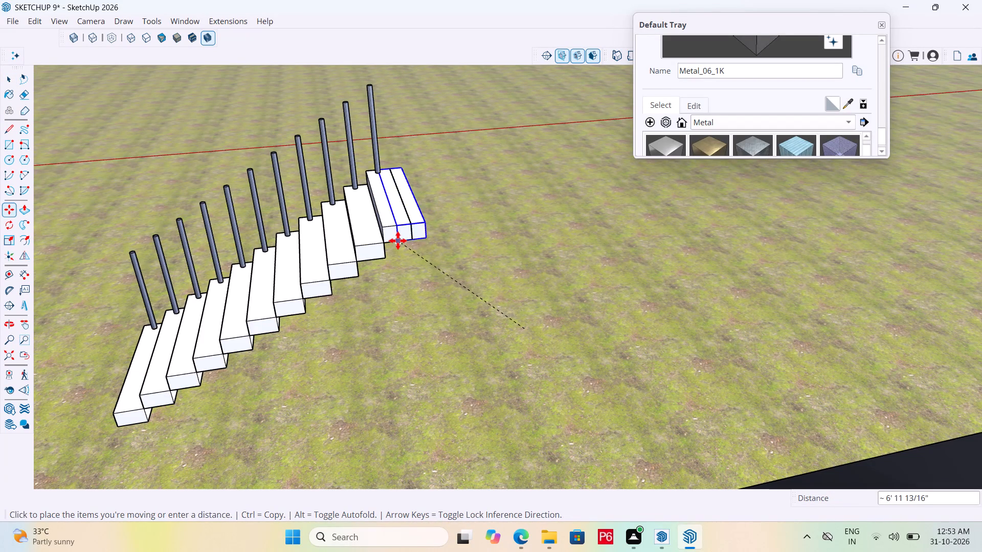
pyautogui.click(413, 227)
# Open the moved slab's group and push/pull its long outer side face 5' away from the staircase.
pyautogui.scroll(-1, 426, 273)
pyautogui.moveTo(426, 273); pyautogui.dragTo(321, 278, button='middle')
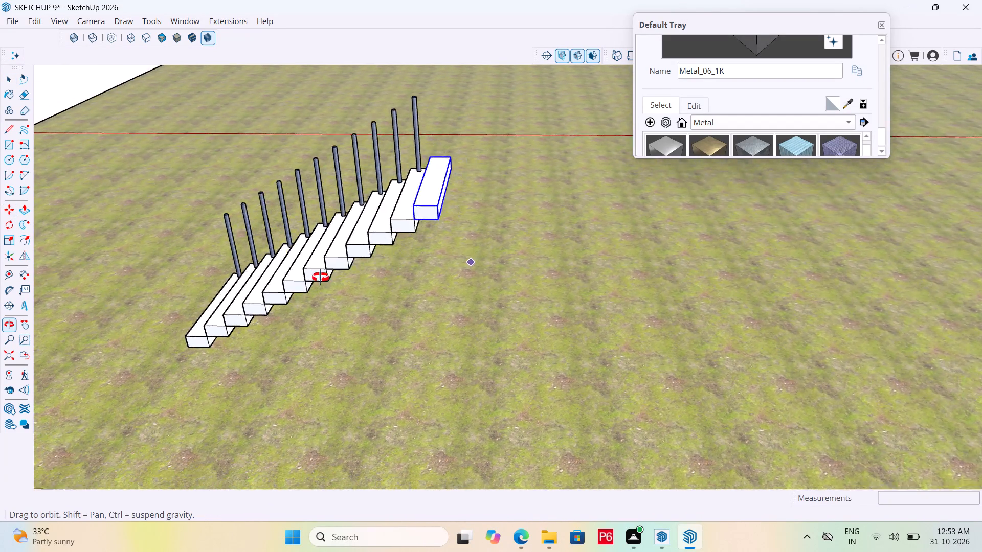
pyautogui.moveTo(321, 278); pyautogui.dragTo(280, 286, button='middle')
pyautogui.scroll(5, 521, 144)
pyautogui.press('space')
pyautogui.doubleClick(368, 225)
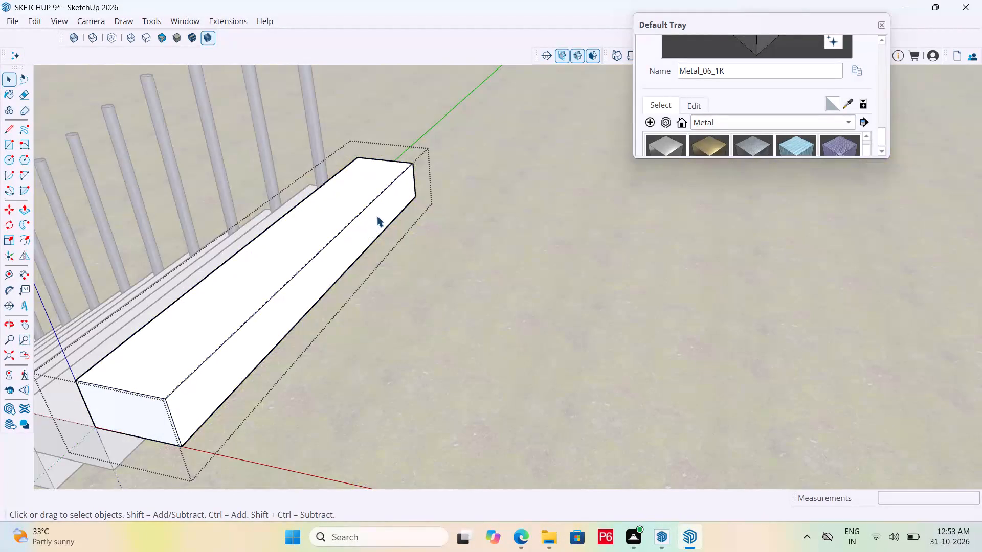
pyautogui.click(376, 216)
pyautogui.press('p')
pyautogui.click(376, 216)
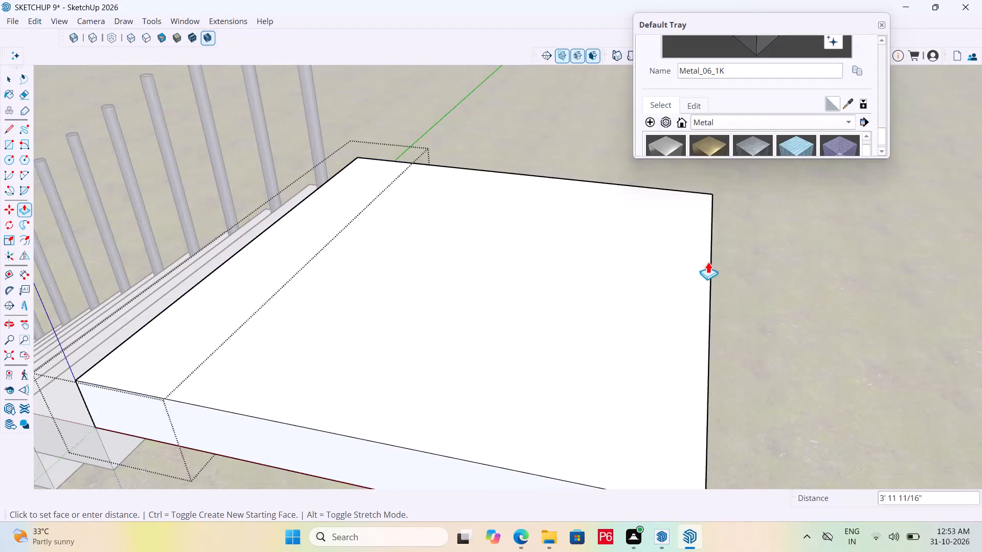
pyautogui.scroll(-10, 616, 238)
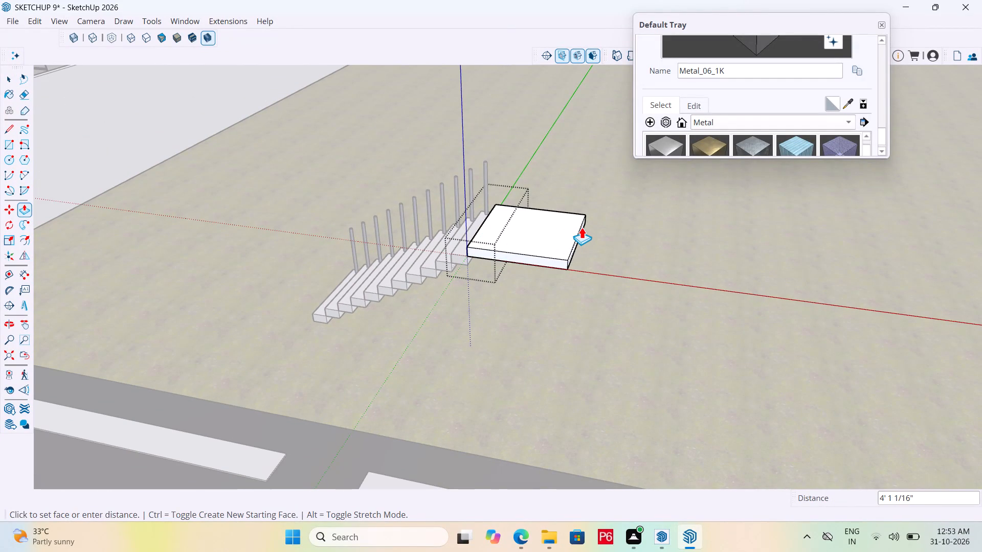
pyautogui.write("5'")
pyautogui.press('Return')
# Push/pull the slab's front side face outward 5' to extend it past the end of the top step.
pyautogui.scroll(5, 567, 273)
pyautogui.press('space')
pyautogui.doubleClick(581, 256)
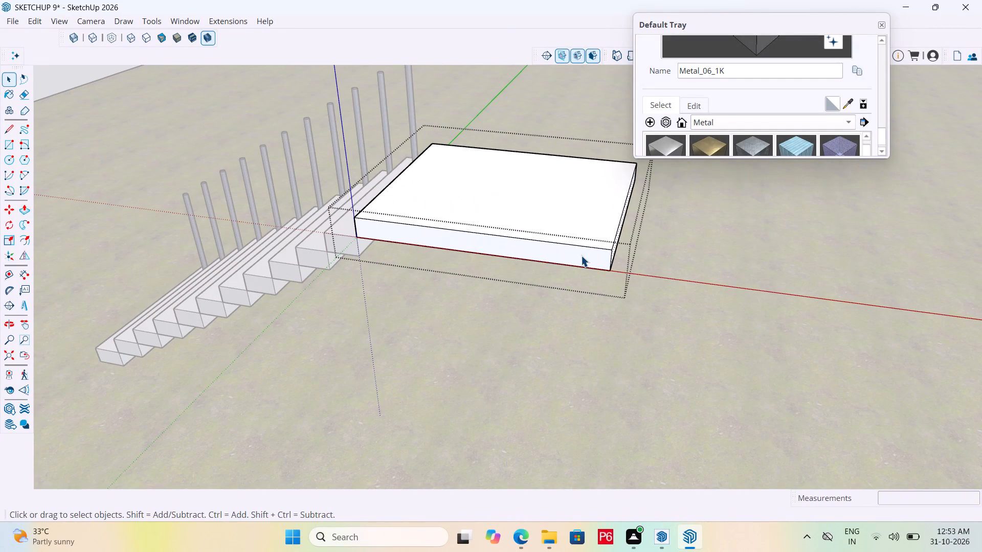
pyautogui.click(581, 256)
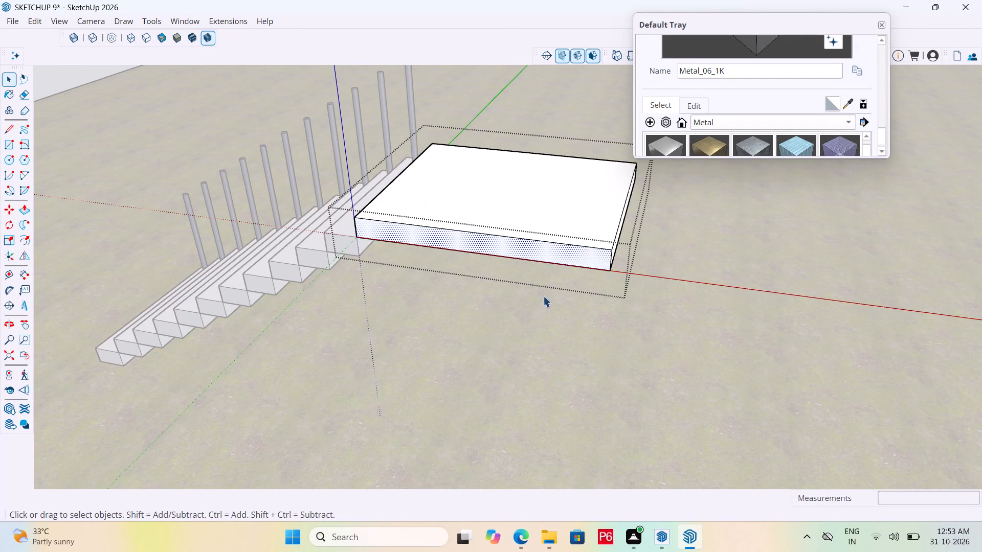
pyautogui.press('p')
pyautogui.click(568, 254)
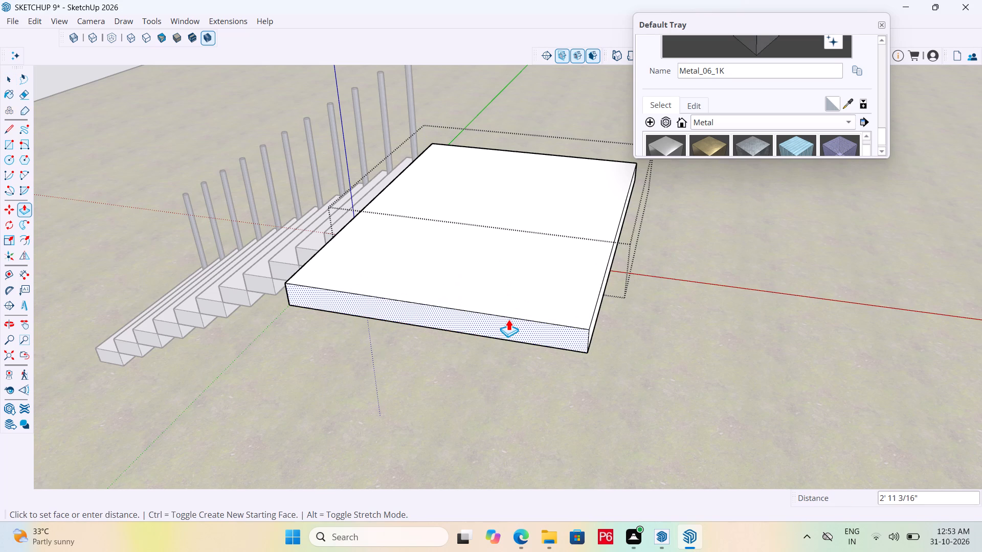
pyautogui.press('5')
pyautogui.press("'")
pyautogui.press('Return')
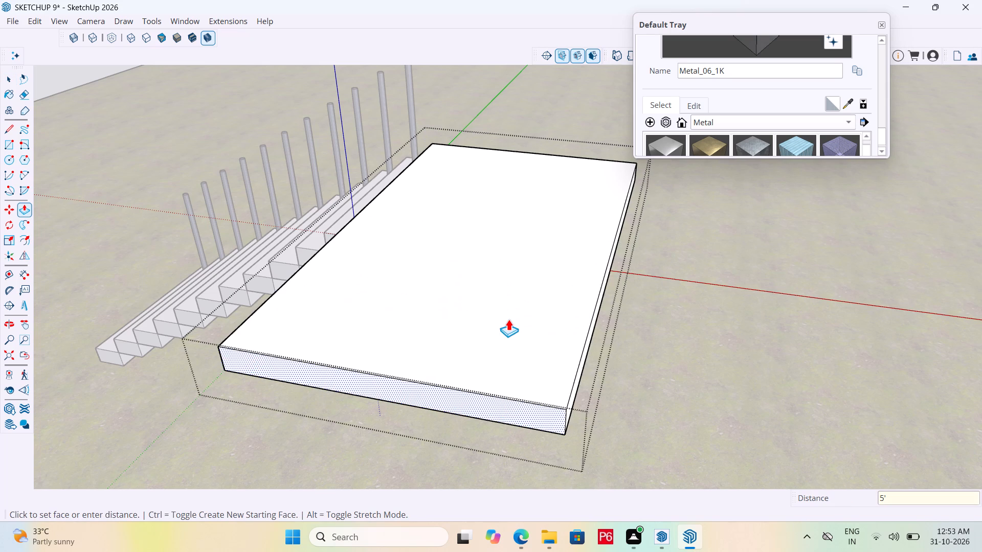
# Save the model and leave the landing slab's group.
pyautogui.scroll(-6, 502, 280)
pyautogui.moveTo(404, 313); pyautogui.dragTo(660, 318, button='middle')
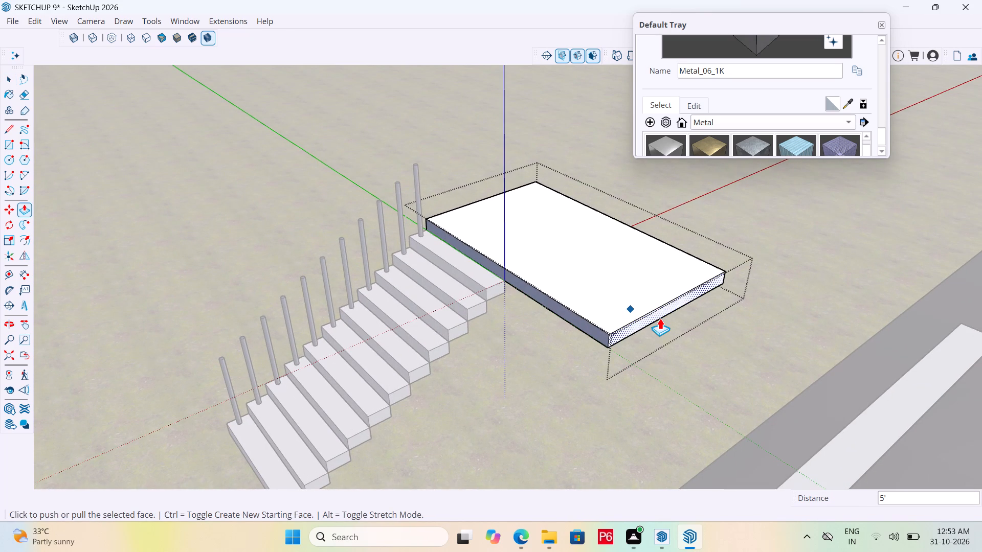
pyautogui.hotkey('ctrl', 's')
pyautogui.hotkey('ctrl', 's')
pyautogui.hotkey('ctrl', 's')
pyautogui.hotkey('ctrl', 's')
pyautogui.hotkey('ctrl', 's')
pyautogui.hotkey('ctrl', 's')
pyautogui.hotkey('ctrl', 's')
pyautogui.hotkey('ctrl', 's')
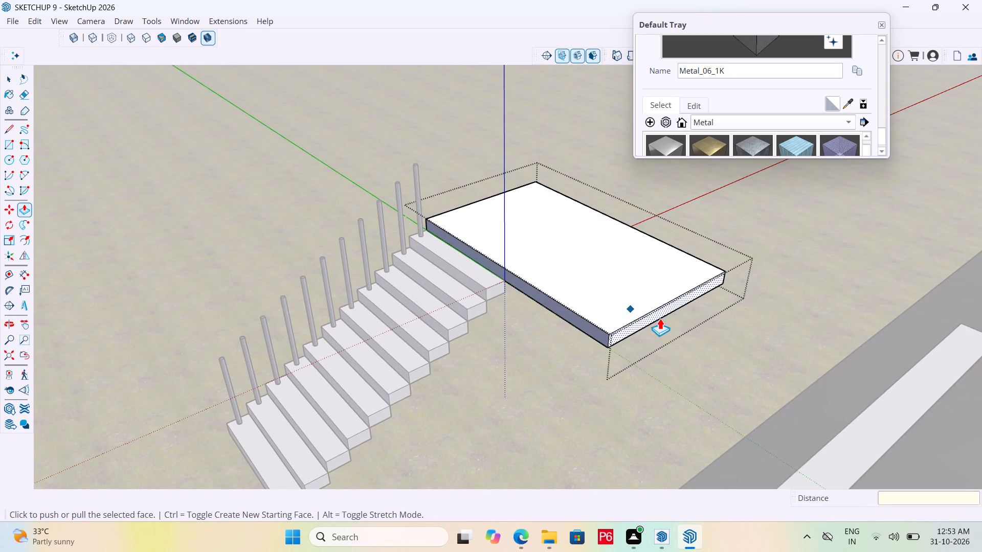
pyautogui.hotkey('ctrl', 's')
pyautogui.hotkey('ctrl', 's')
pyautogui.hotkey('ctrl', 's')
pyautogui.hotkey('ctrl', 's')
pyautogui.press('space')
pyautogui.press('space')
pyautogui.scroll(-11, 496, 293)
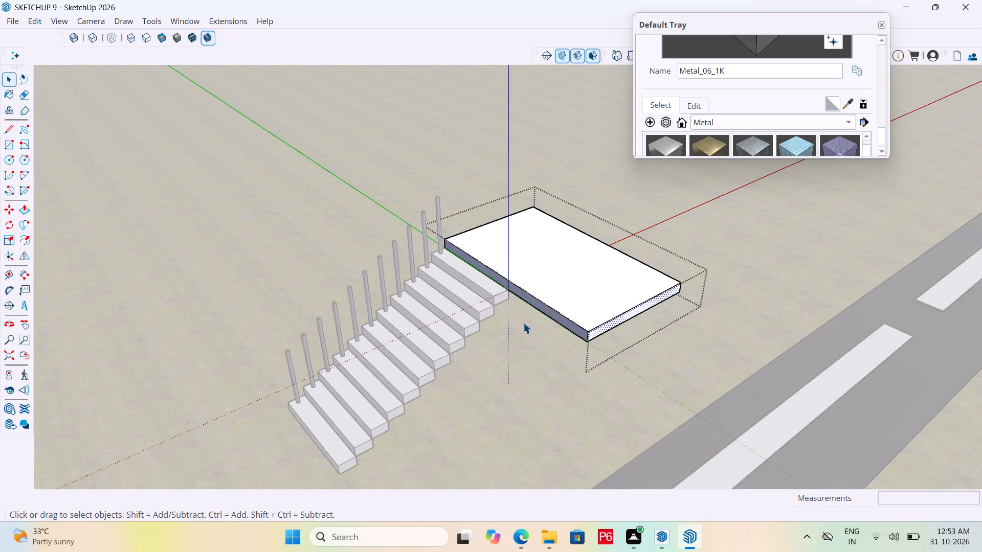
pyautogui.scroll(-1, 523, 323)
pyautogui.press('space')
pyautogui.click(655, 255)
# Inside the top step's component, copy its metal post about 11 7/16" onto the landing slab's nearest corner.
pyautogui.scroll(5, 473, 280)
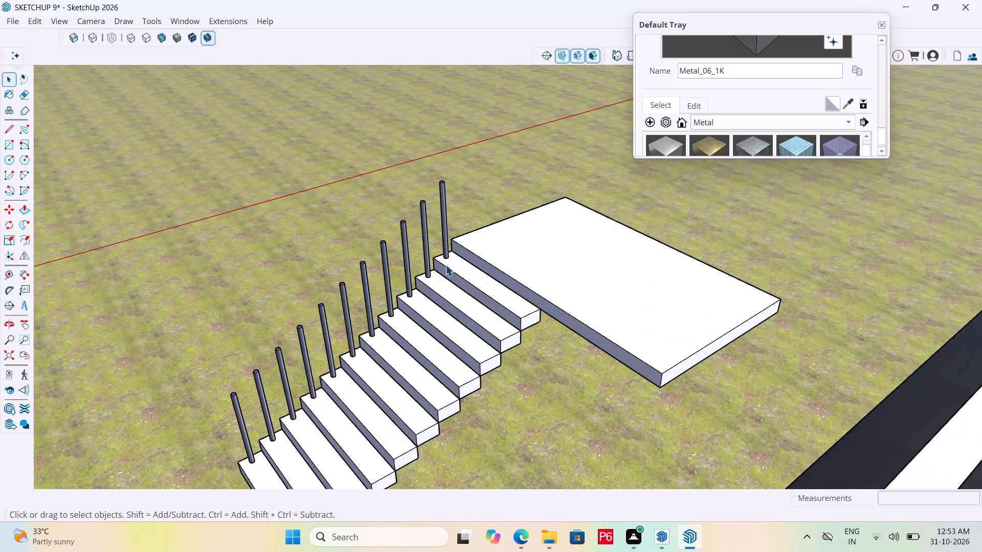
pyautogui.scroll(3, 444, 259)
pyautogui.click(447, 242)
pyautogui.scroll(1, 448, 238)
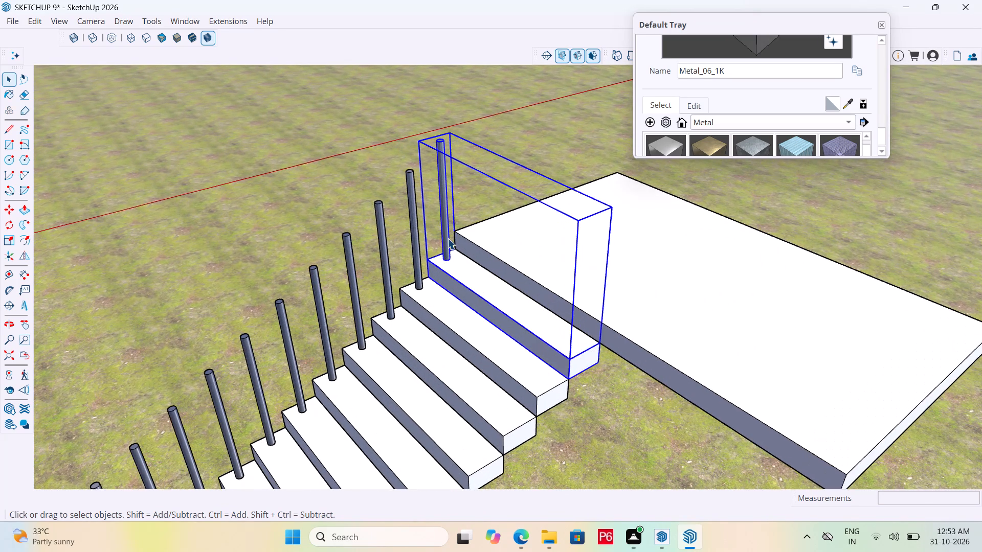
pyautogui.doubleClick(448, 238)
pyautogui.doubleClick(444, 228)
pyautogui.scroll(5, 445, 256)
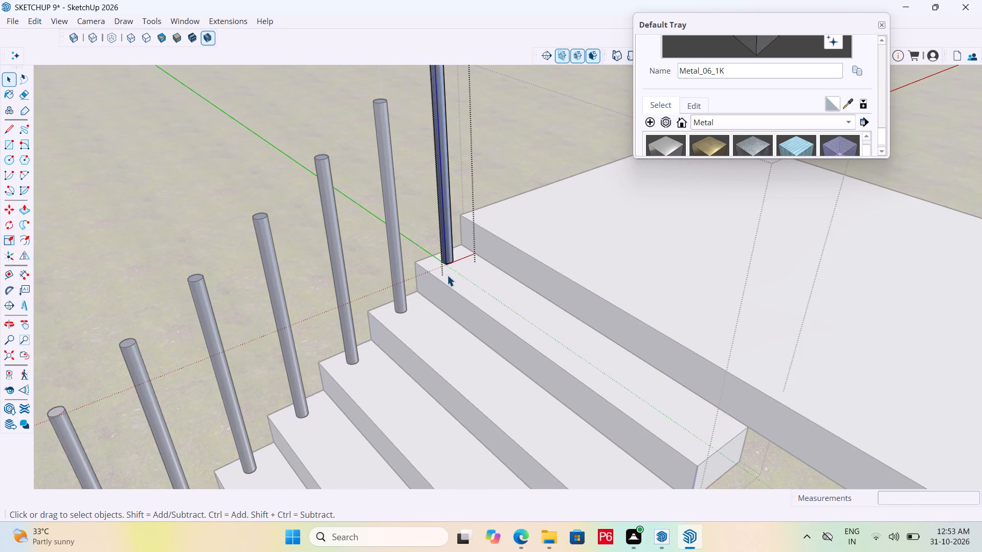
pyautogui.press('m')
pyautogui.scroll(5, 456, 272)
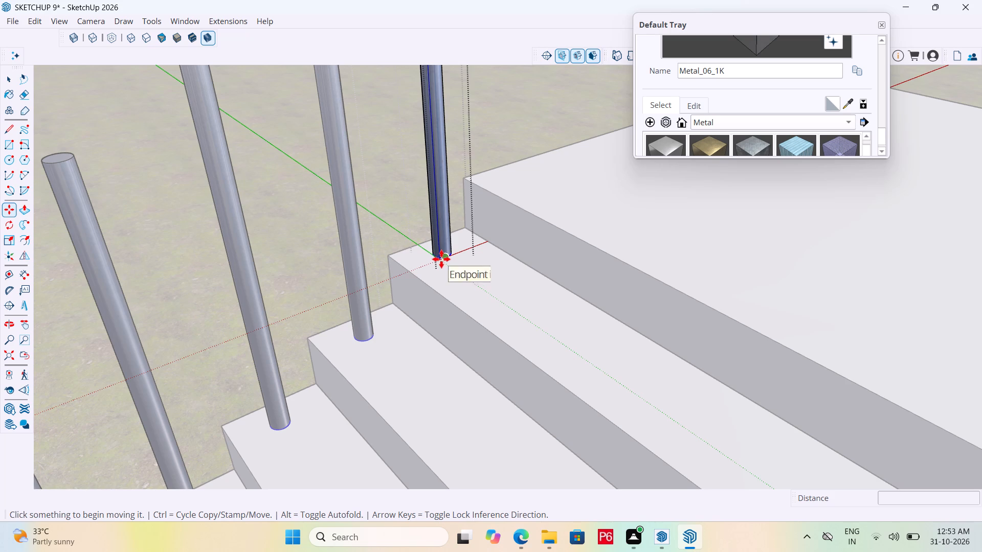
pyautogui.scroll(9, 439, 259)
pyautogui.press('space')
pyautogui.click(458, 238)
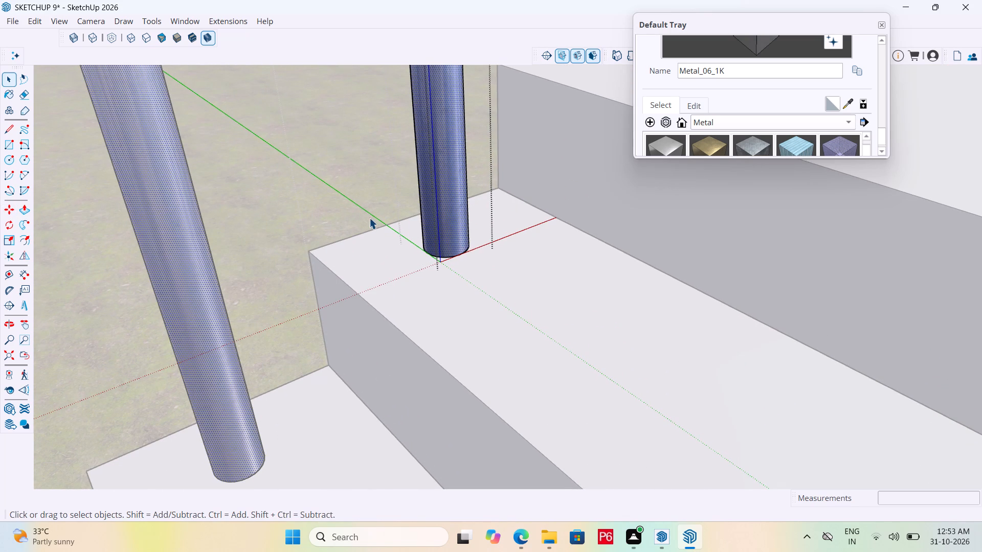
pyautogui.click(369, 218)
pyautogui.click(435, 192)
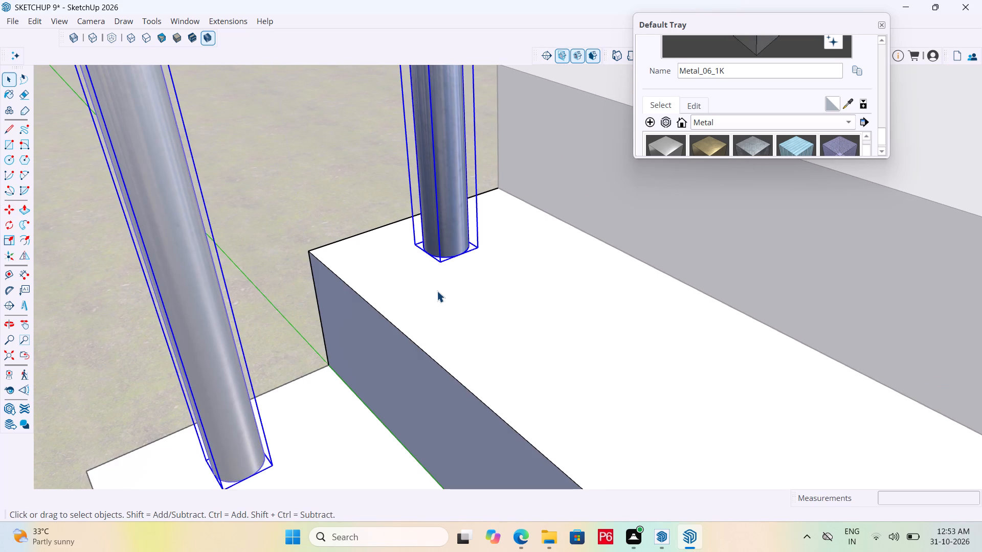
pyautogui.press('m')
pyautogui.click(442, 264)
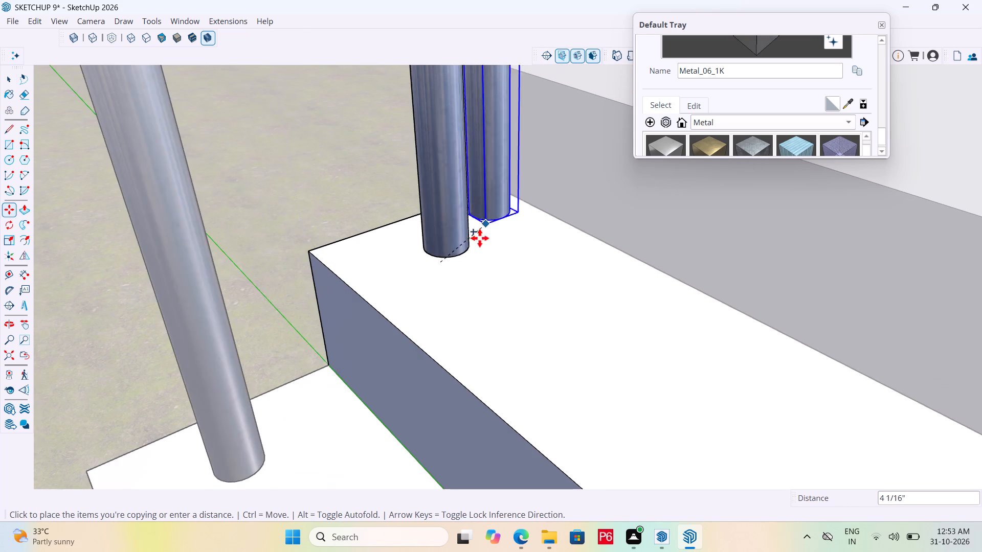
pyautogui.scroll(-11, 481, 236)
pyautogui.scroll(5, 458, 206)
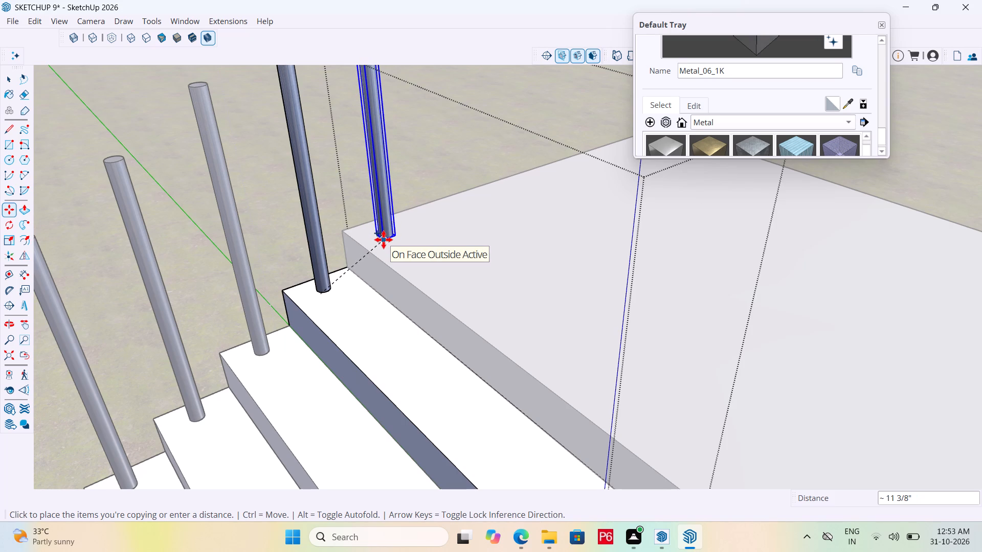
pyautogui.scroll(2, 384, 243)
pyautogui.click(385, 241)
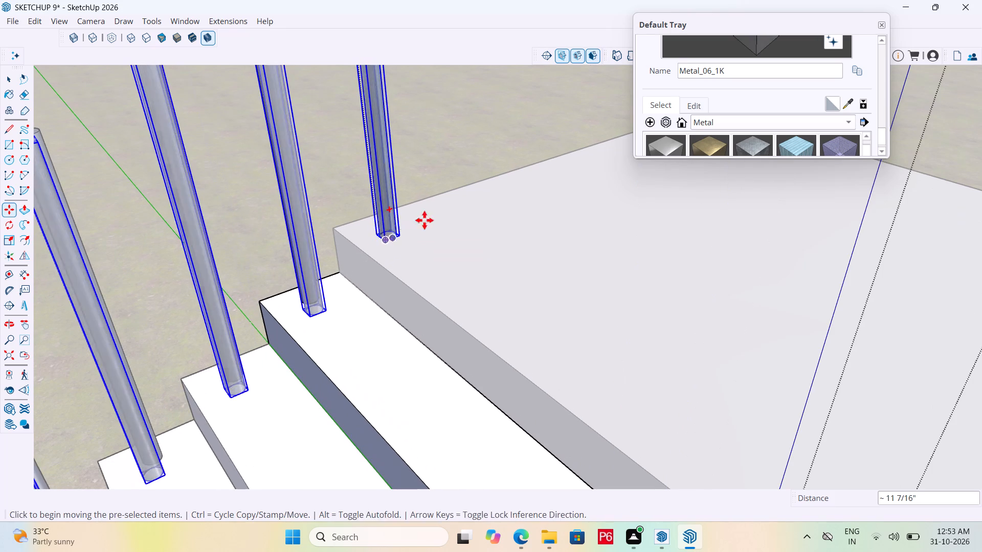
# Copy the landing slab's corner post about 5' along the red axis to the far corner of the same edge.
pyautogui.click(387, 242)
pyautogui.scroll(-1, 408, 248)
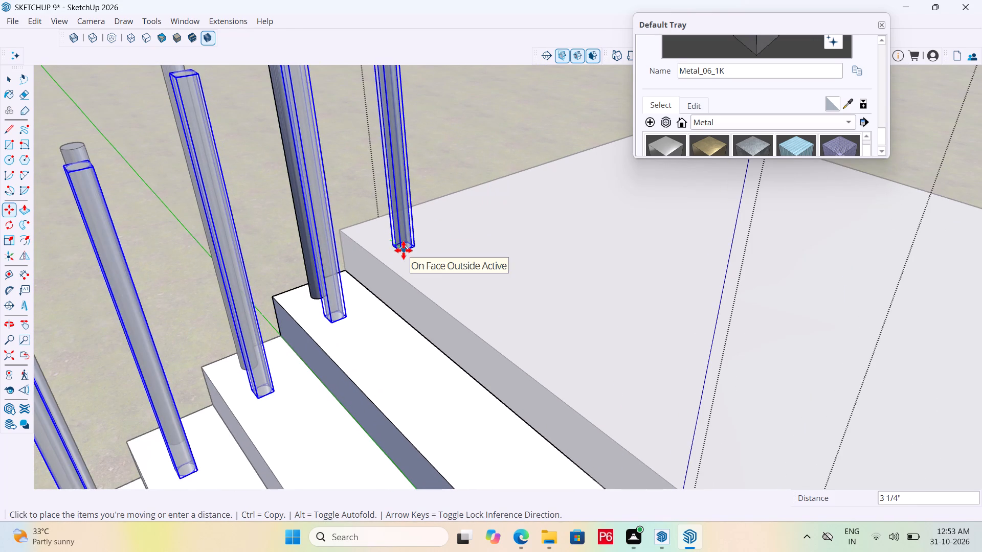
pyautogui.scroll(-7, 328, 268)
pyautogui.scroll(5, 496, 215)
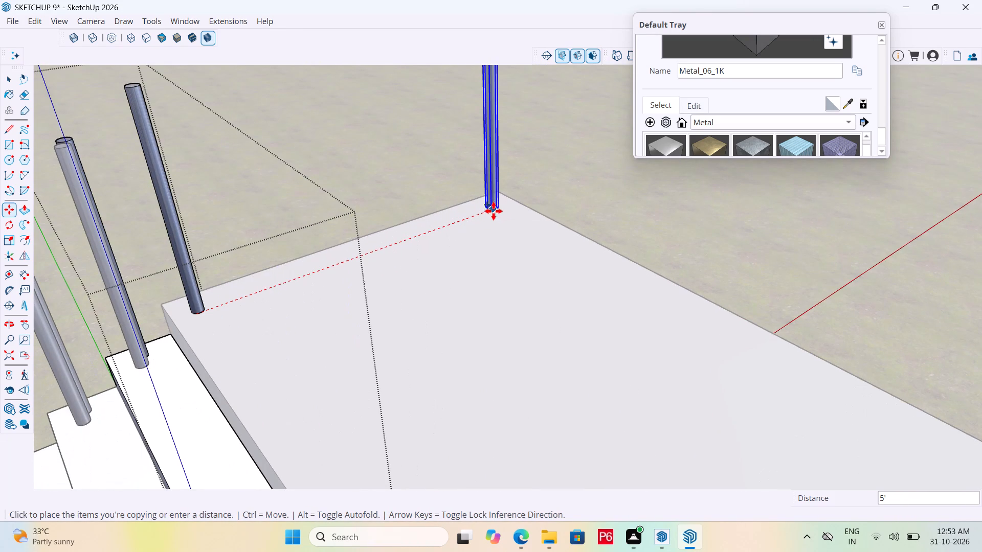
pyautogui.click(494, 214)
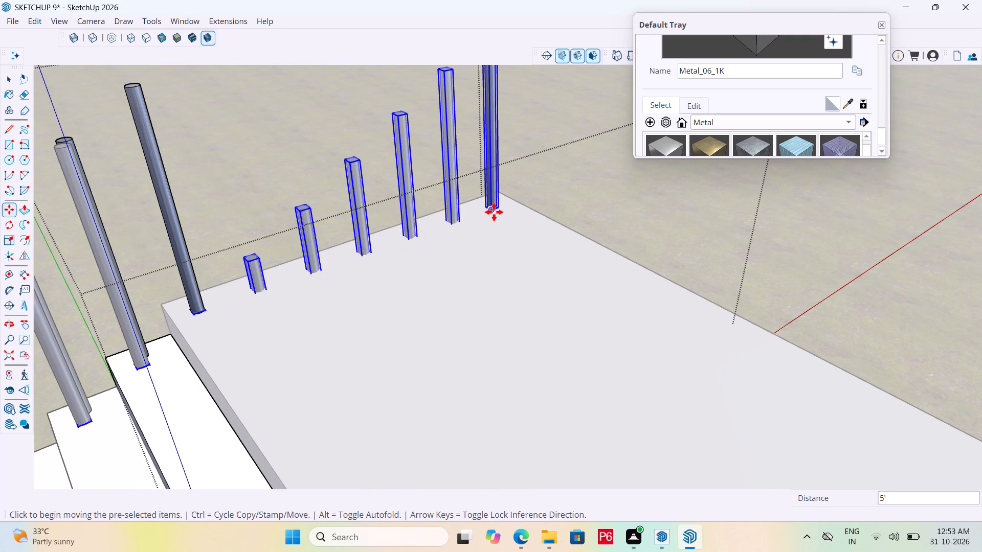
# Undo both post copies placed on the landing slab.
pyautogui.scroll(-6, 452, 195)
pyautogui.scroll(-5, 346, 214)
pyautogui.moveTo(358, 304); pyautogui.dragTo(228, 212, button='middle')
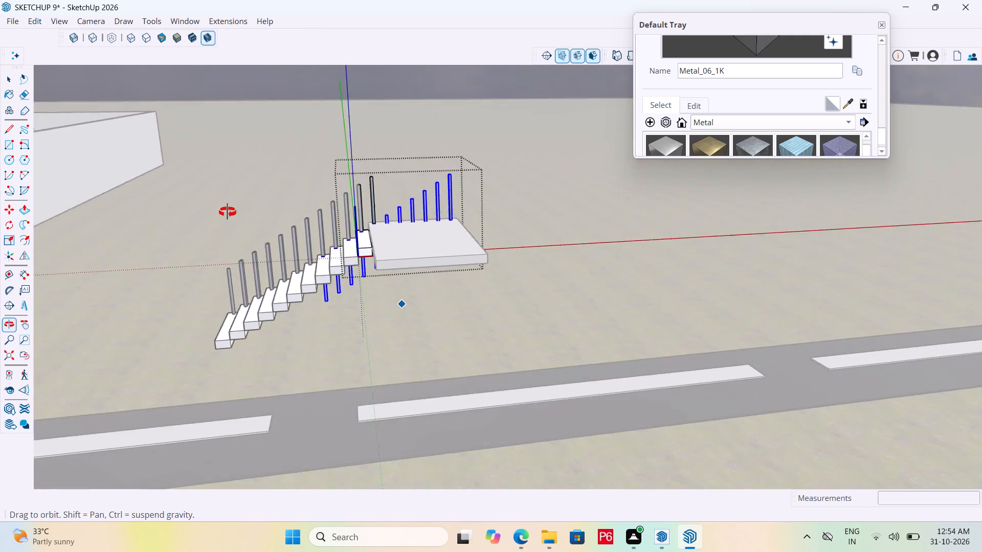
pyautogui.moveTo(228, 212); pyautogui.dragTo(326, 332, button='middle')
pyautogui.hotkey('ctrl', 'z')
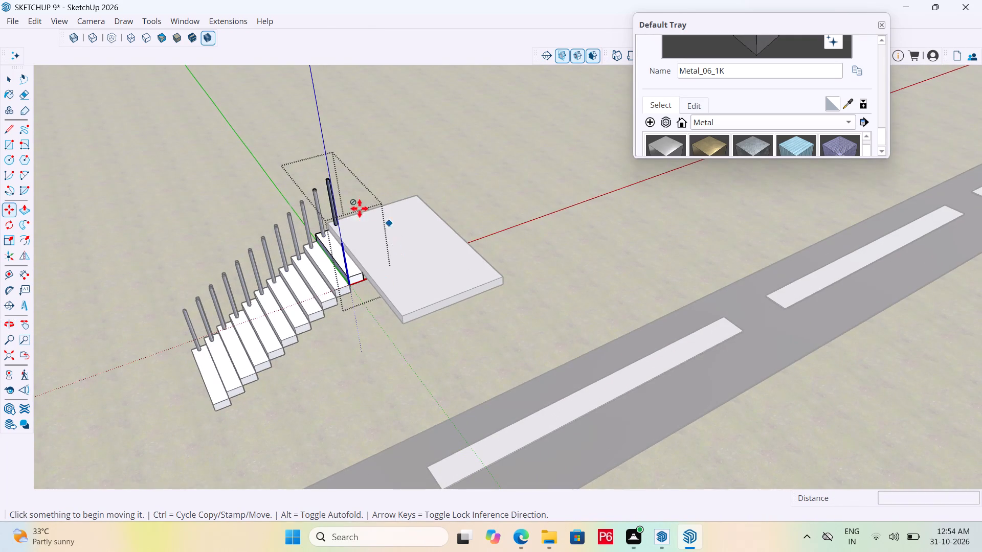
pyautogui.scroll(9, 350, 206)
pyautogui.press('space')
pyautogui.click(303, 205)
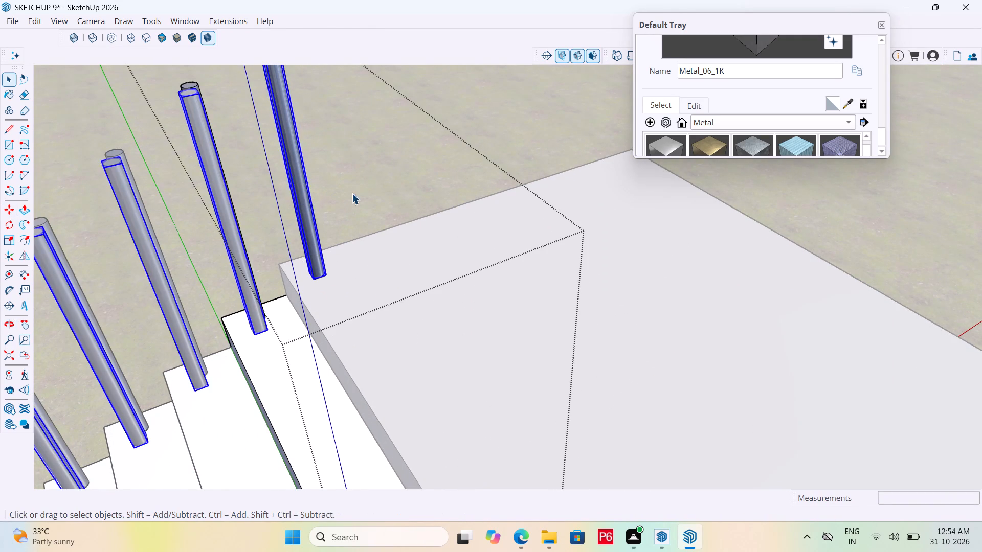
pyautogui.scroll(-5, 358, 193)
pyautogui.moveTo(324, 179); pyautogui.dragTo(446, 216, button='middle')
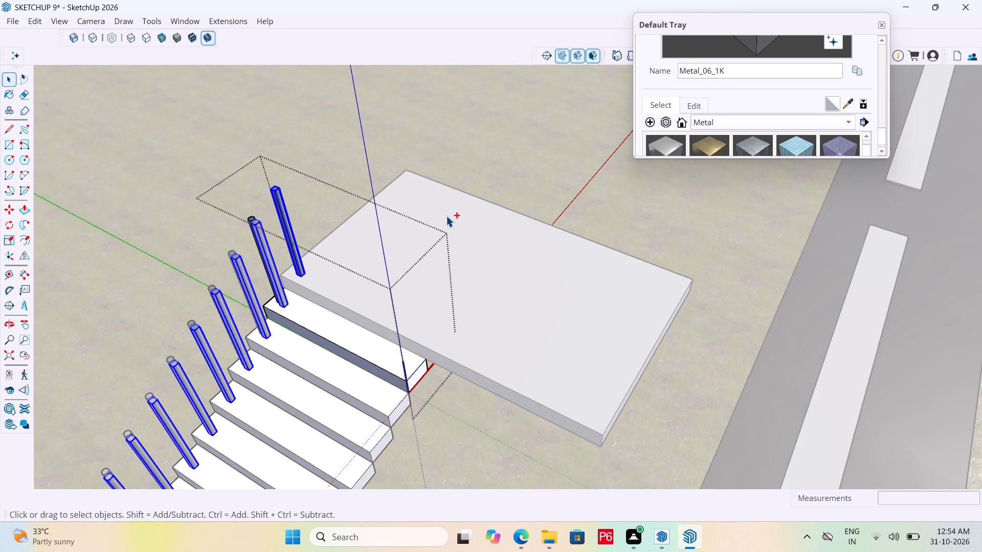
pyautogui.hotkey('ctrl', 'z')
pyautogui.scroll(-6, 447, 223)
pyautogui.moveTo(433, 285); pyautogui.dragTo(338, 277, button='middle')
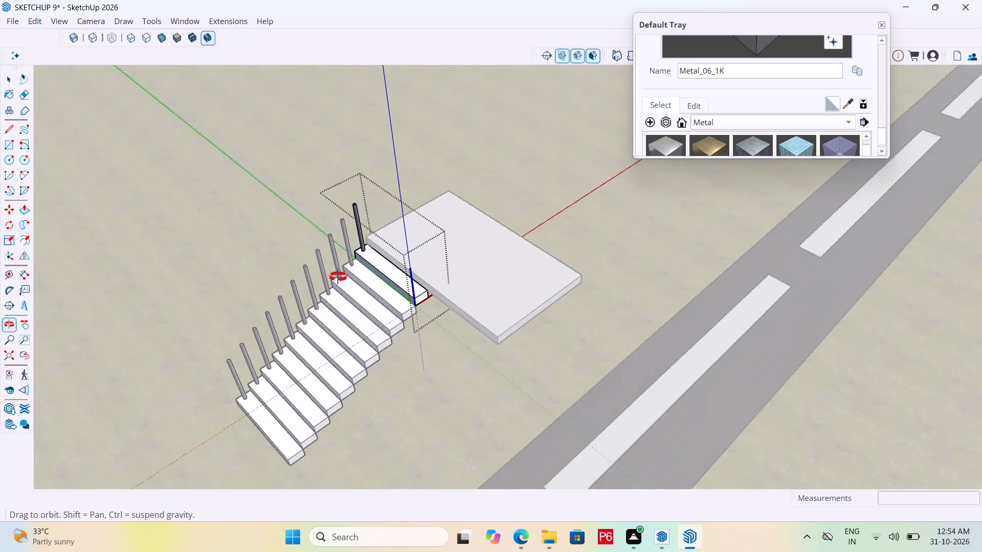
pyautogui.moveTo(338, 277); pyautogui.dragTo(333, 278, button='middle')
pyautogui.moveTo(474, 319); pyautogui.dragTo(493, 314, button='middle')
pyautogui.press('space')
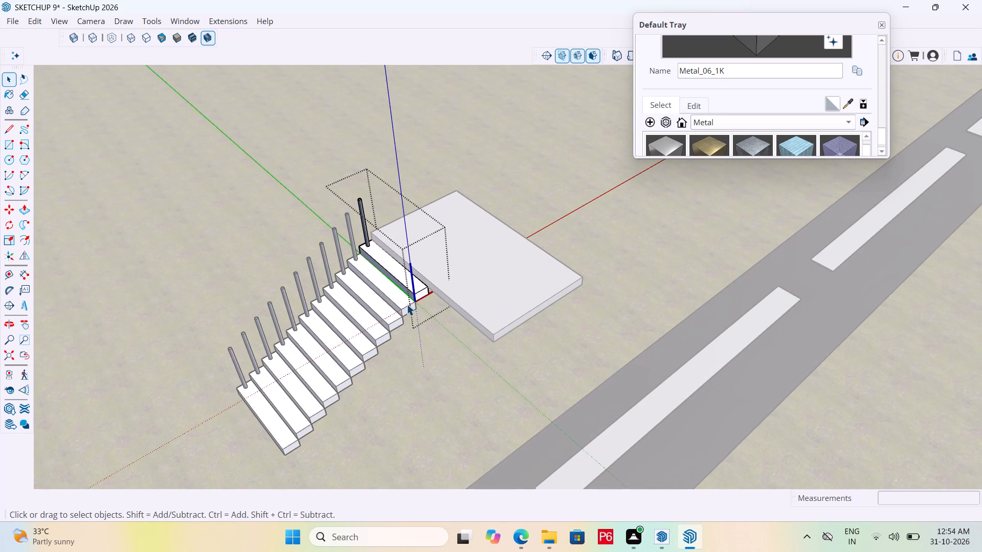
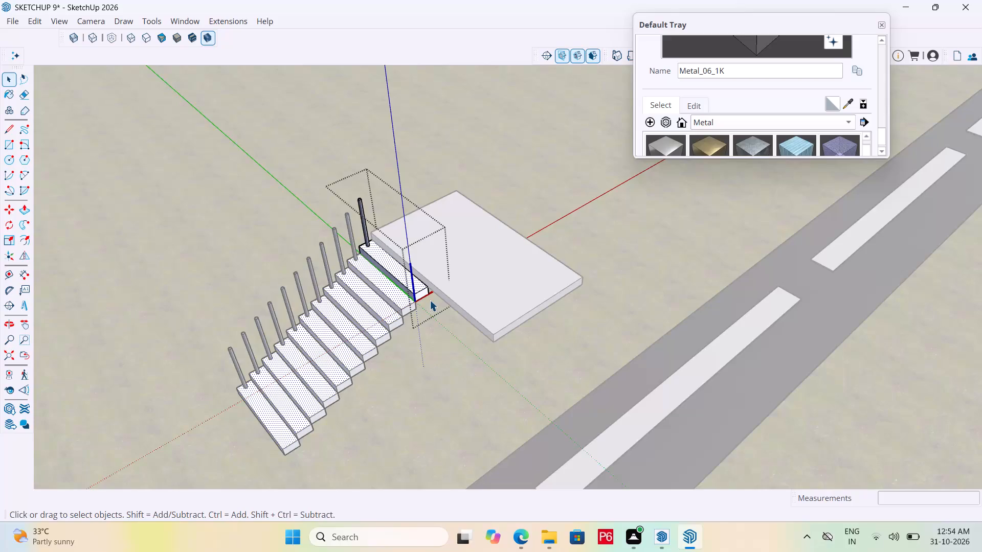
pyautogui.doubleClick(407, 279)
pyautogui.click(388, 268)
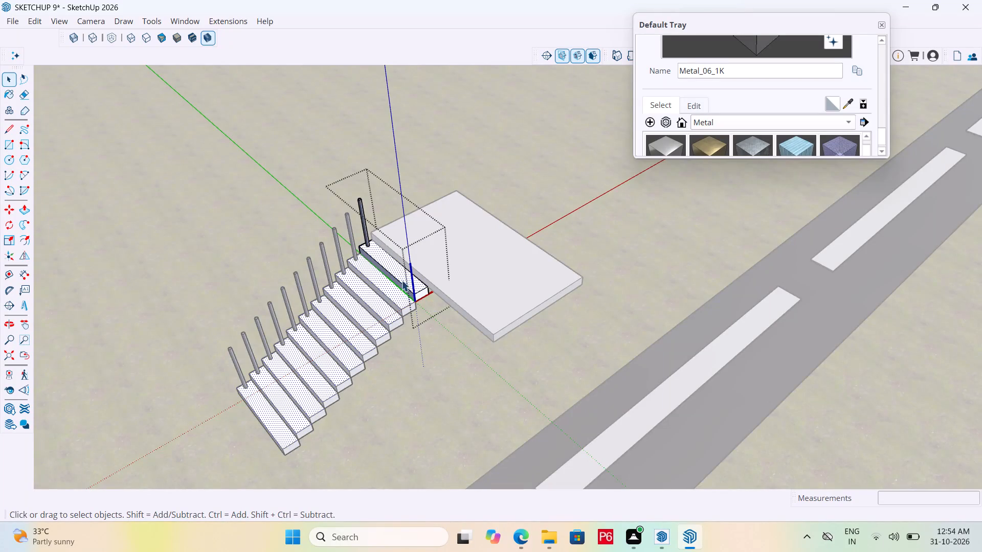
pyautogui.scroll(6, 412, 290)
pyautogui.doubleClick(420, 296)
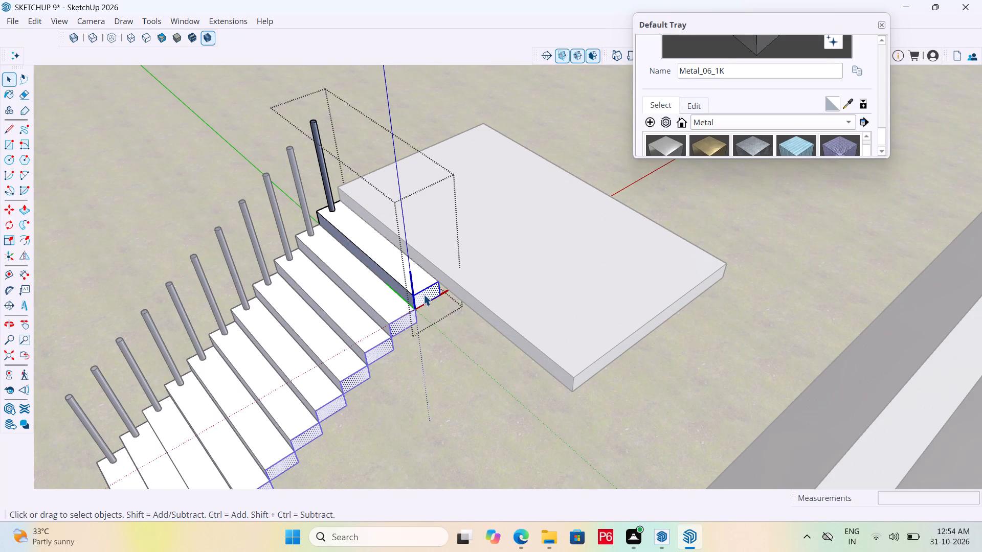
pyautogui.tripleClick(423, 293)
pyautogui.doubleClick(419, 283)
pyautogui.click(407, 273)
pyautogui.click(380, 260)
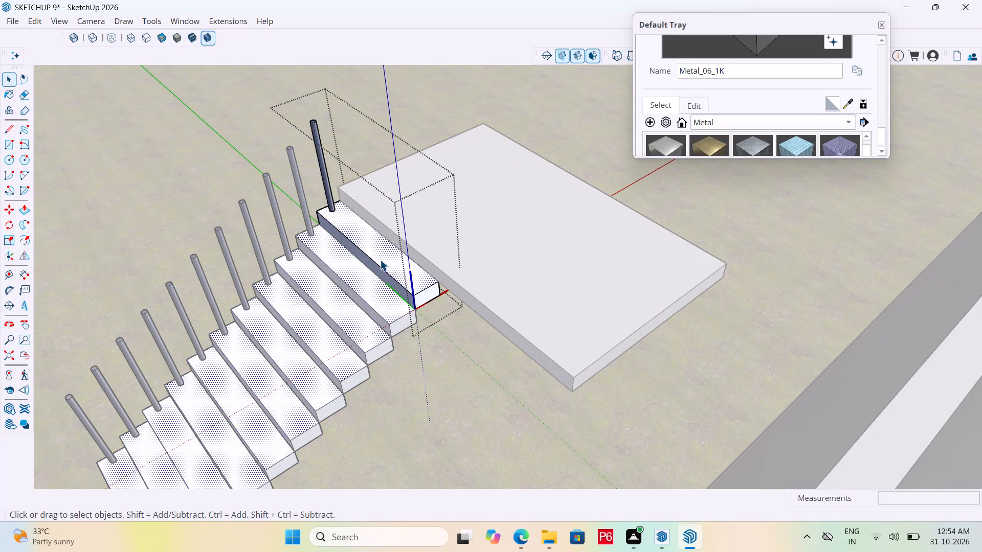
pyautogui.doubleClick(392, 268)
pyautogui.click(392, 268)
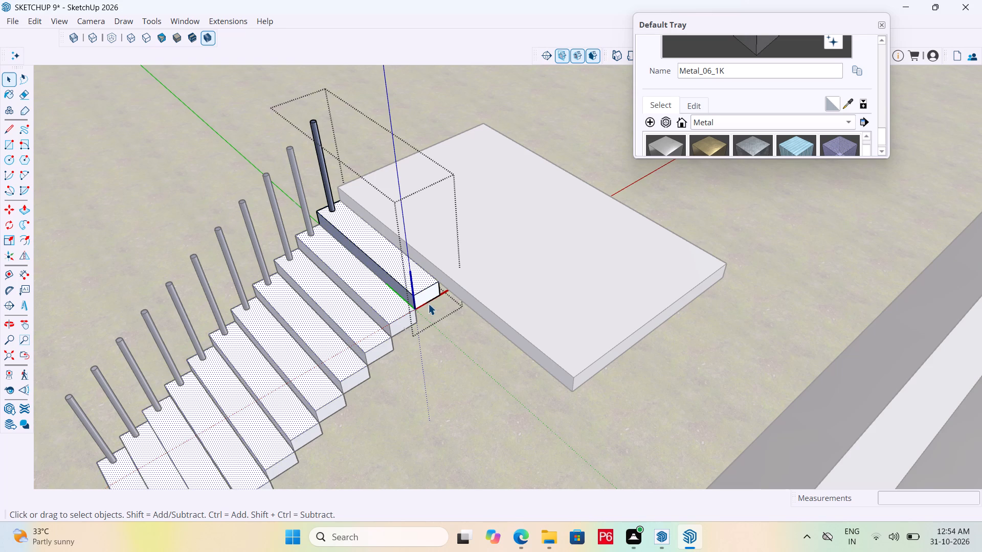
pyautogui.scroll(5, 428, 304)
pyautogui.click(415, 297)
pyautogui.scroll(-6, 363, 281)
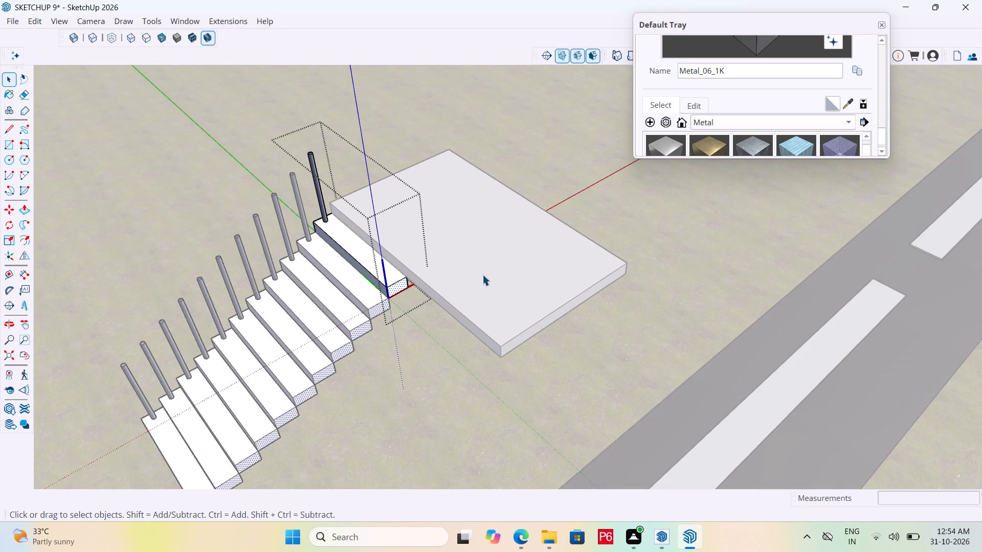
# Leave the top step's component and draw a 5' by 10" rectangle with the Line tool on top of the landing slab.
pyautogui.click(482, 274)
pyautogui.moveTo(490, 331); pyautogui.dragTo(486, 337, button='middle')
pyautogui.press('l')
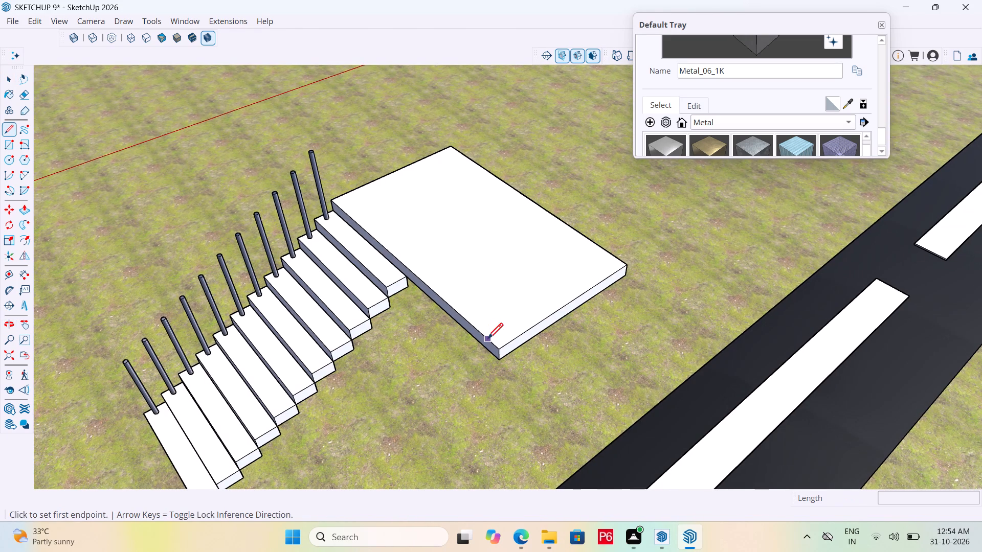
pyautogui.click(519, 288)
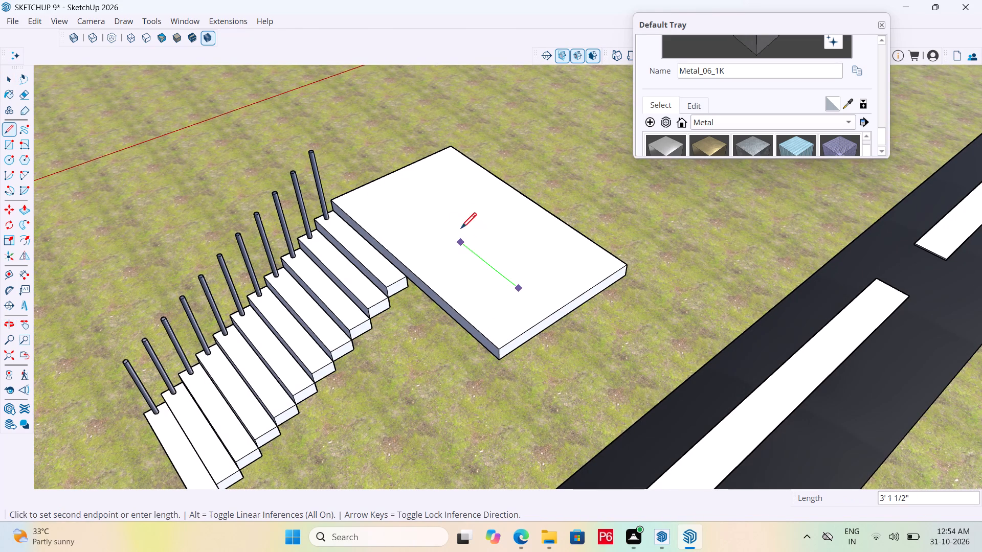
pyautogui.write("5'")
pyautogui.press('Return')
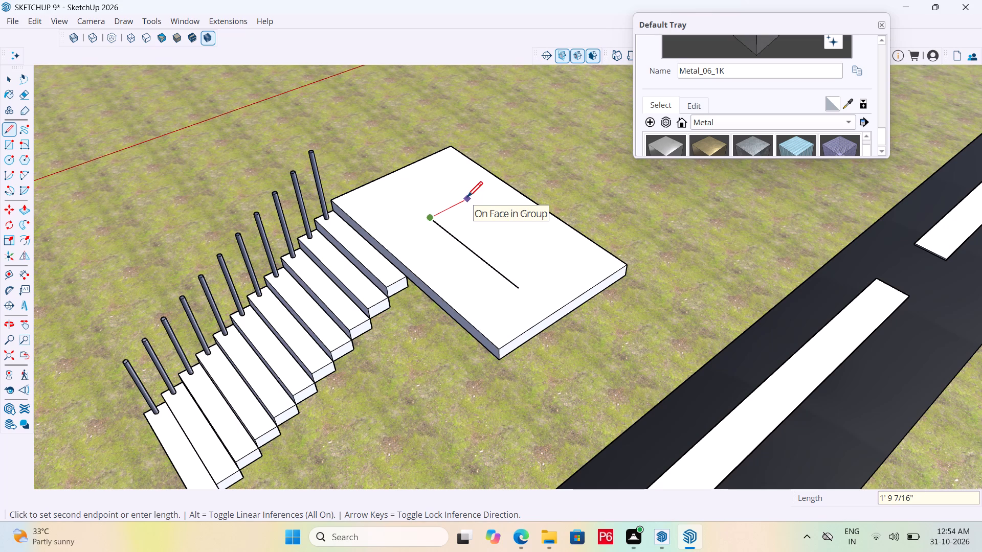
pyautogui.write('10"')
pyautogui.press('Return')
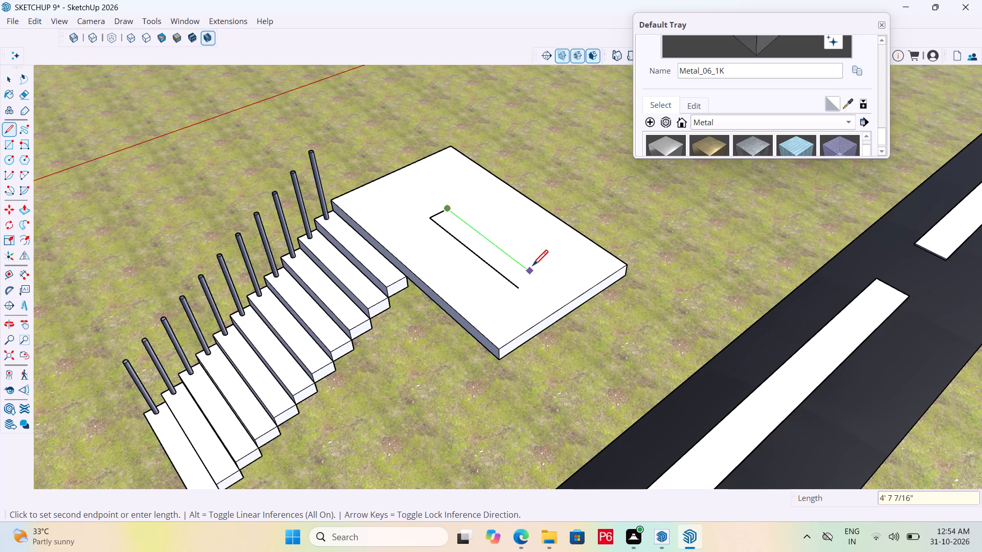
pyautogui.write("5'")
pyautogui.press('Return')
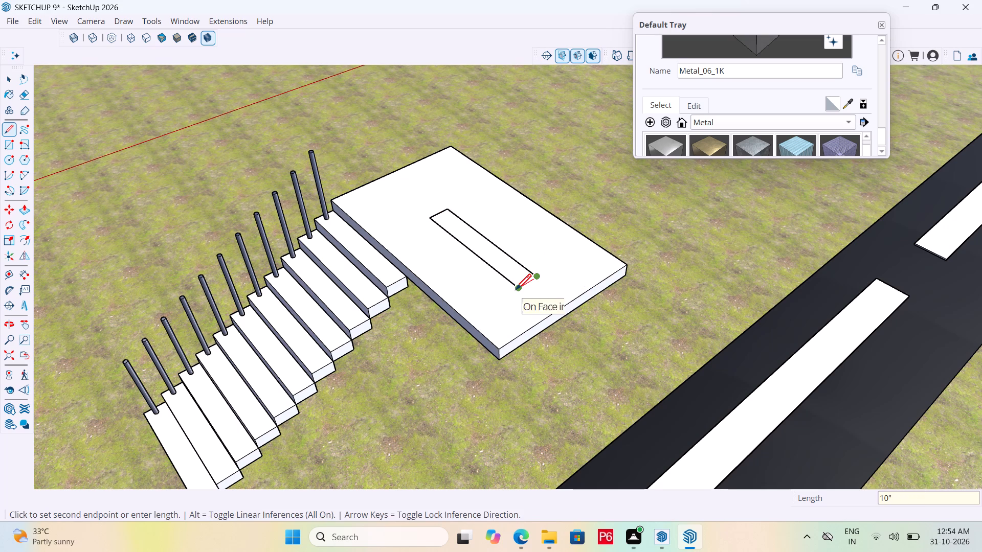
pyautogui.click(516, 291)
pyautogui.press('space')
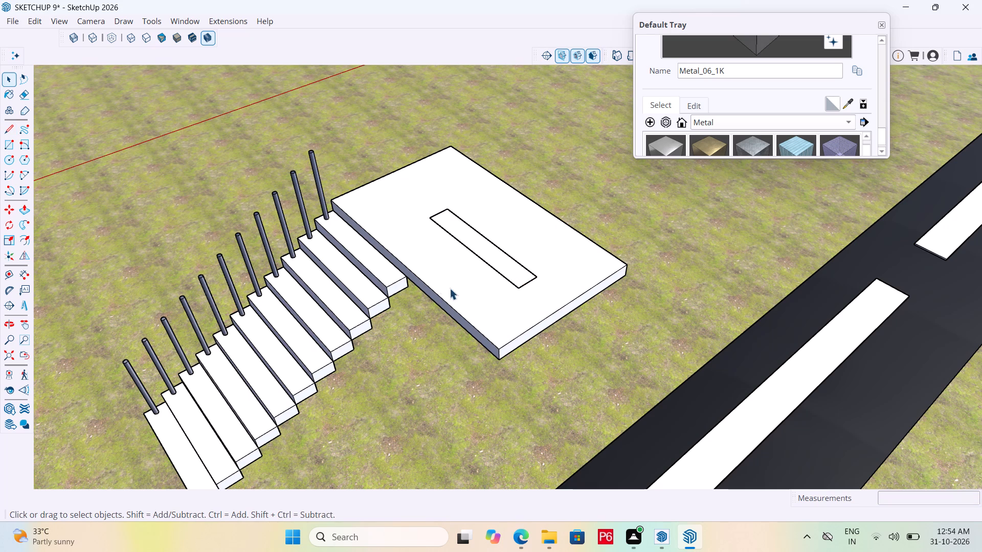
# Make the 5' by 10" rectangle and its edges into a group.
pyautogui.doubleClick(493, 263)
pyautogui.rightClick(493, 263)
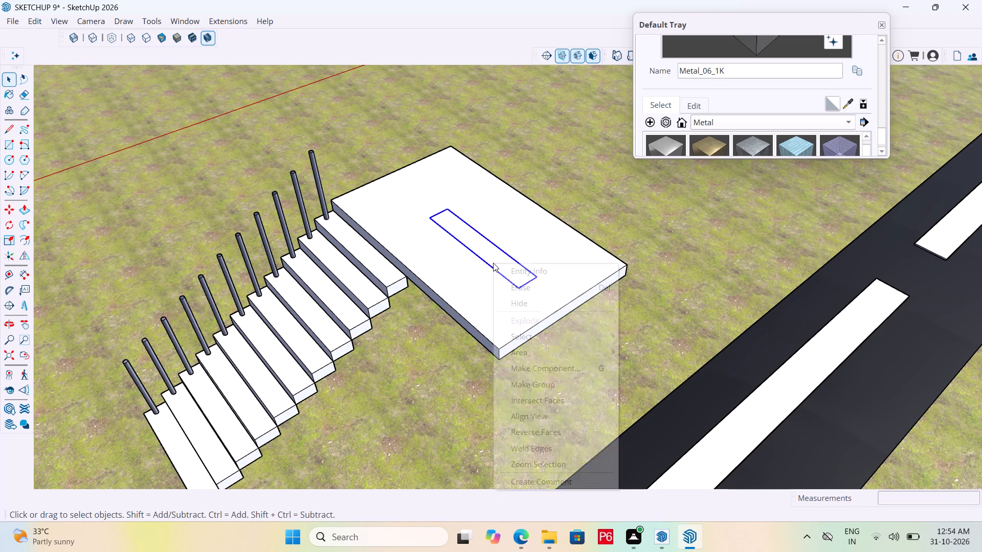
pyautogui.press('space')
pyautogui.click(461, 228)
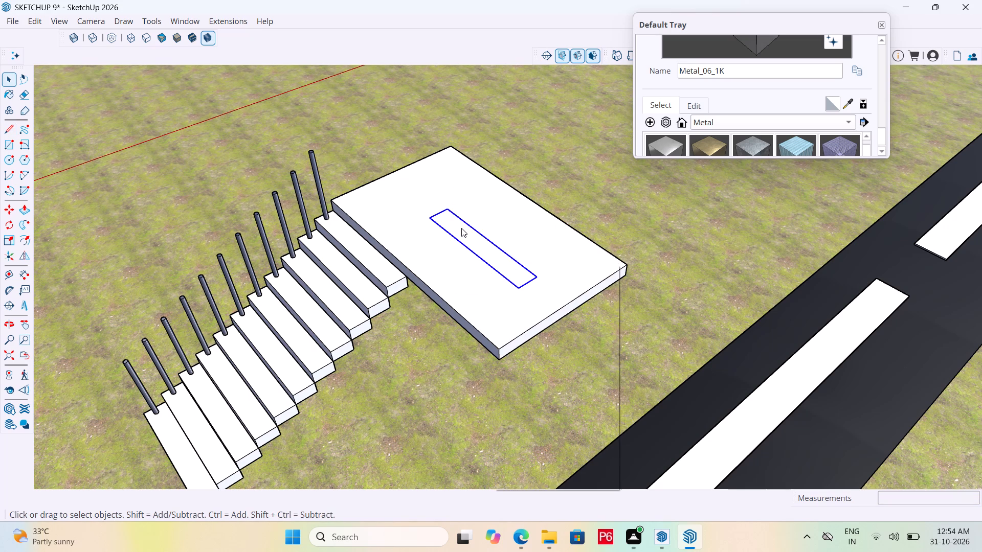
pyautogui.doubleClick(459, 232)
pyautogui.rightClick(459, 232)
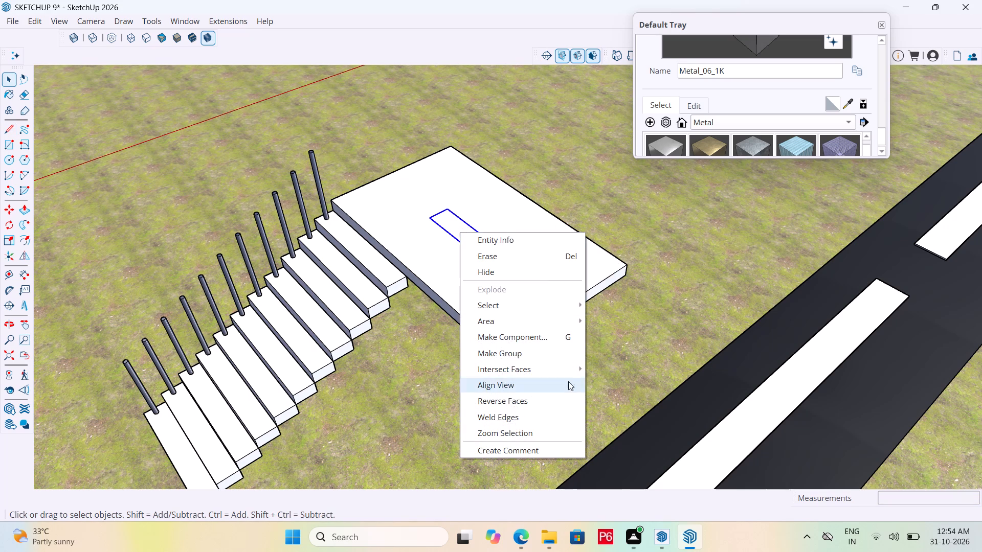
pyautogui.click(567, 355)
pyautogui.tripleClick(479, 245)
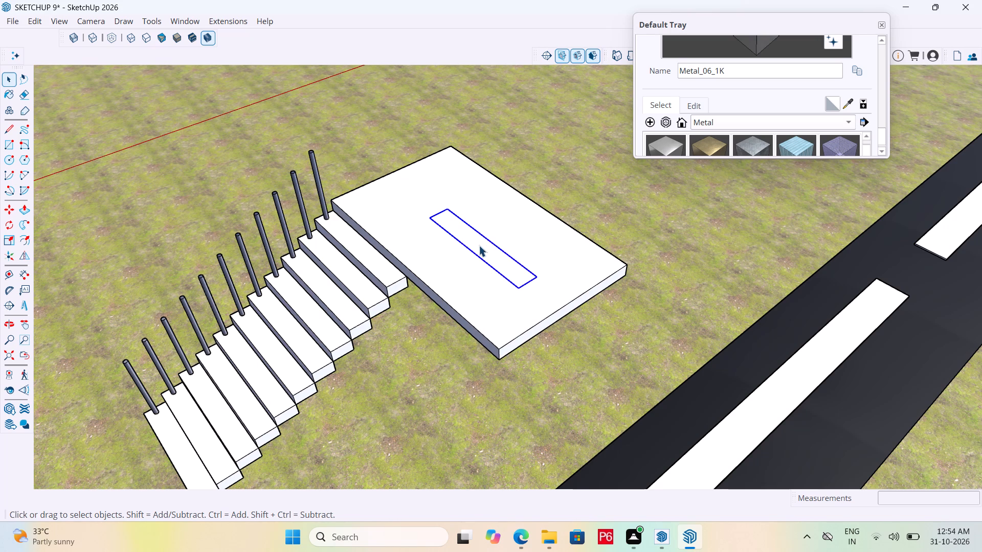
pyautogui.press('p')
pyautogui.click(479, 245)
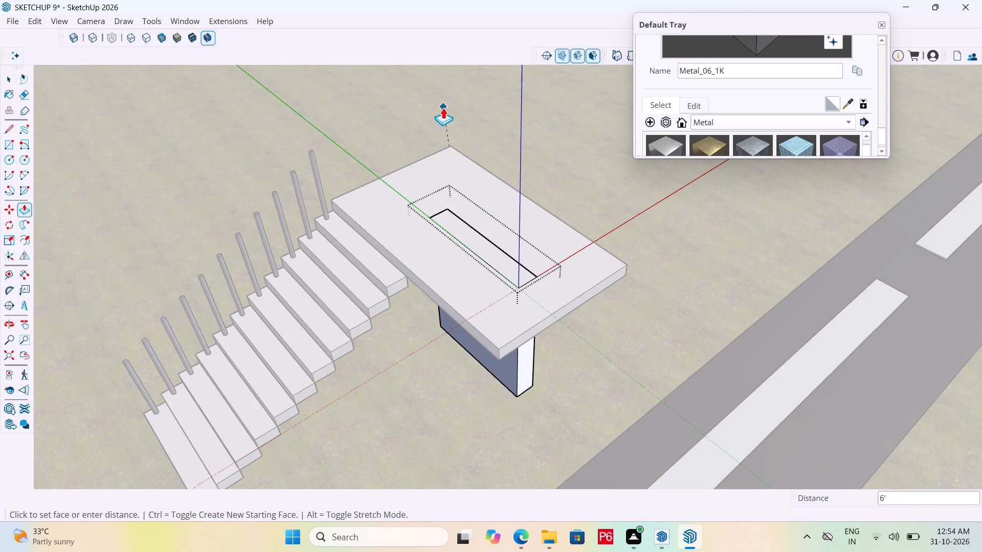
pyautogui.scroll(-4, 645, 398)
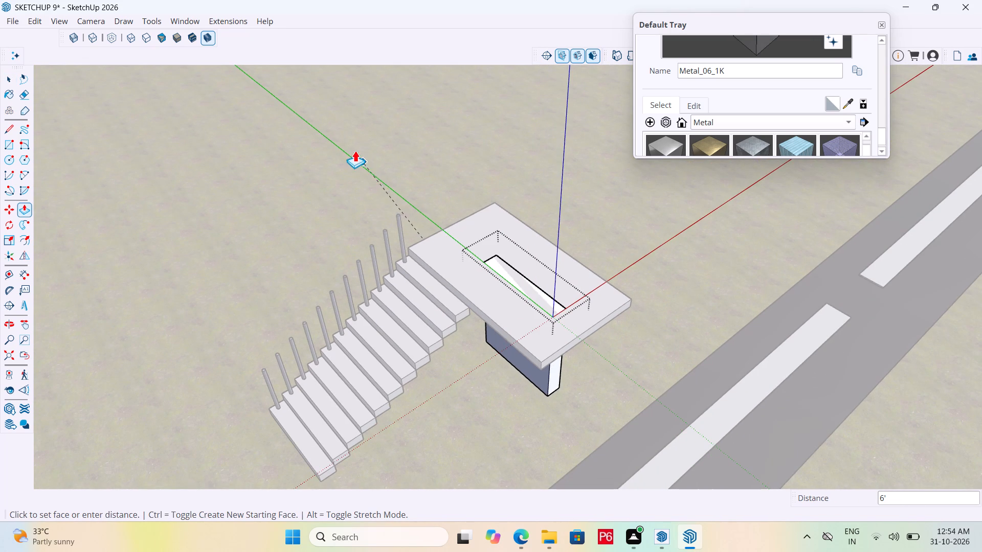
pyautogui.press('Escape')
# Save the model.
pyautogui.hotkey('ctrl', 's')
pyautogui.hotkey('ctrl', 's')
pyautogui.hotkey('ctrl', 's')
pyautogui.hotkey('ctrl', 's')
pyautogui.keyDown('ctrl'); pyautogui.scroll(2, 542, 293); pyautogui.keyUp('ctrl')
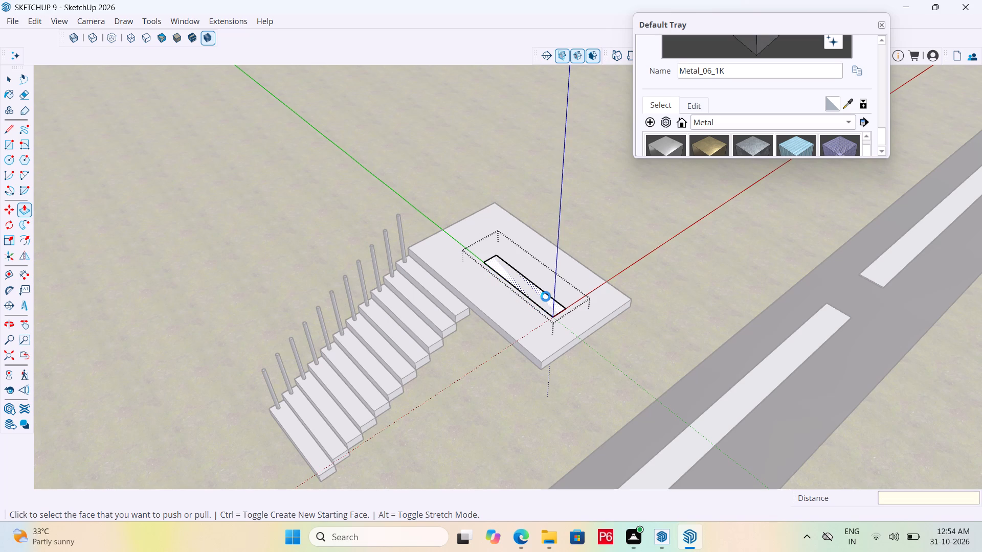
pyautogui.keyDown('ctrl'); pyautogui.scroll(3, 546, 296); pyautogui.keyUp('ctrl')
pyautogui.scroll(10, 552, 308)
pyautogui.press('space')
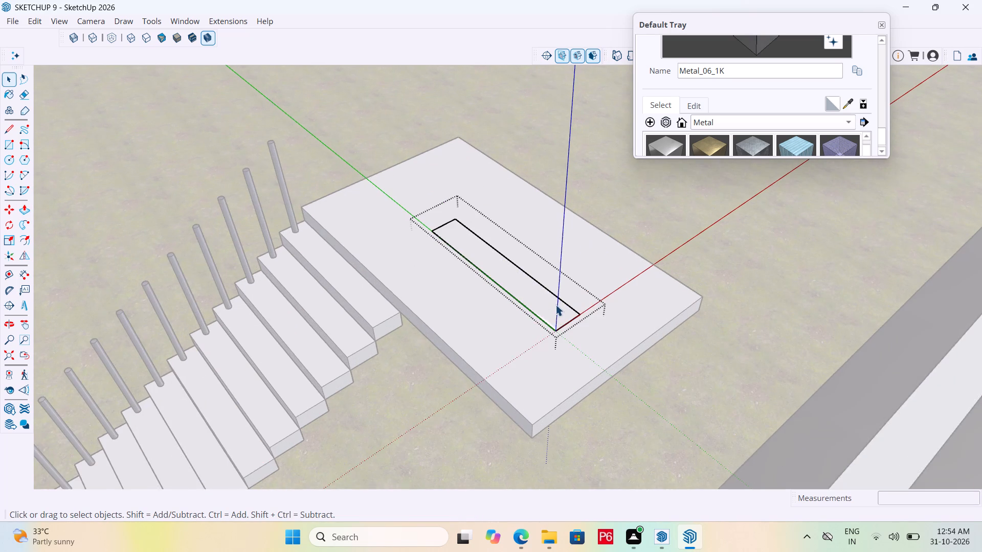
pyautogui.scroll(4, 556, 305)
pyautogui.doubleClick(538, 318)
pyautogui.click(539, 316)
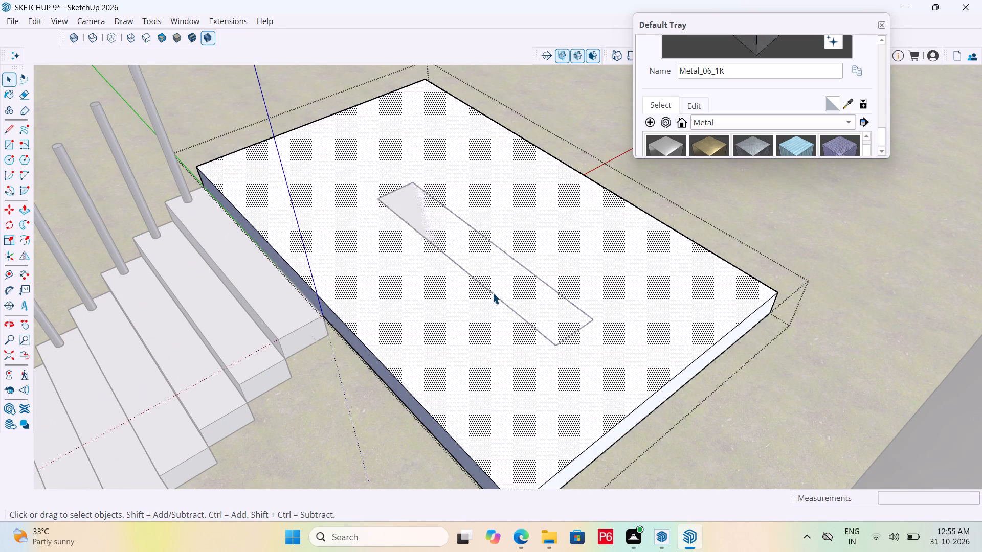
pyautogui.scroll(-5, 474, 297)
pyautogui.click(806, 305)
# Inside the rectangle's group, pull the face up 6" to form a solid step.
pyautogui.click(547, 309)
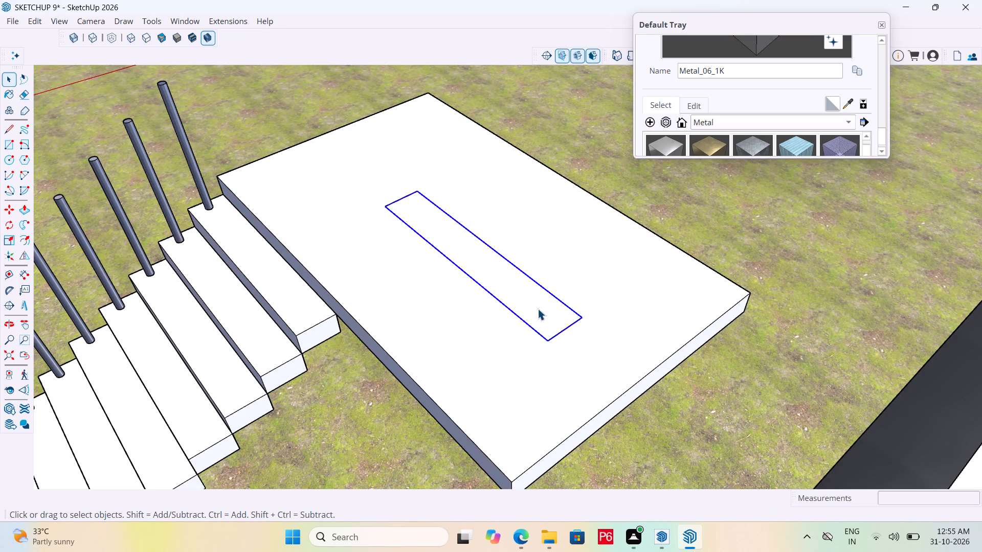
pyautogui.doubleClick(538, 309)
pyautogui.press('p')
pyautogui.click(538, 309)
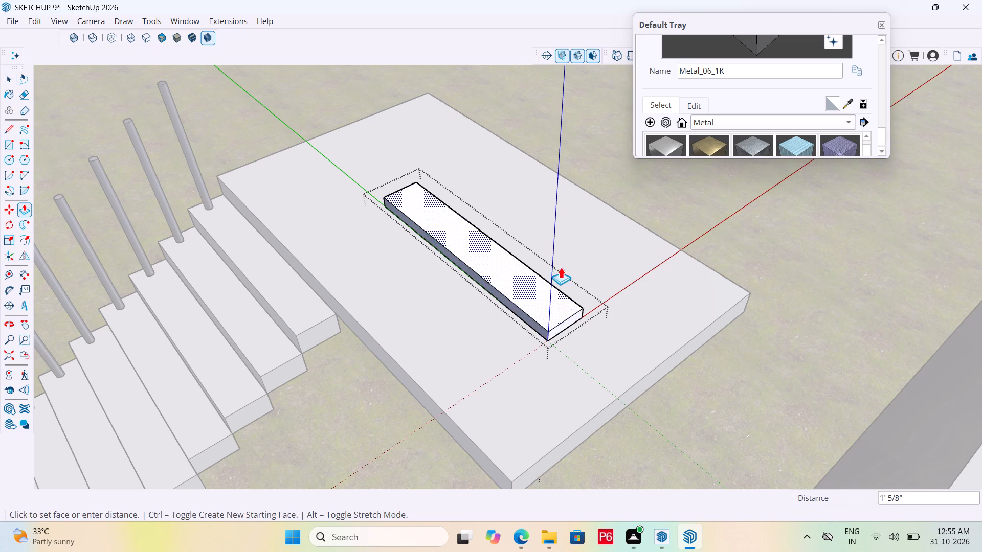
pyautogui.press('5')
pyautogui.press('BackSpace')
pyautogui.press('6')
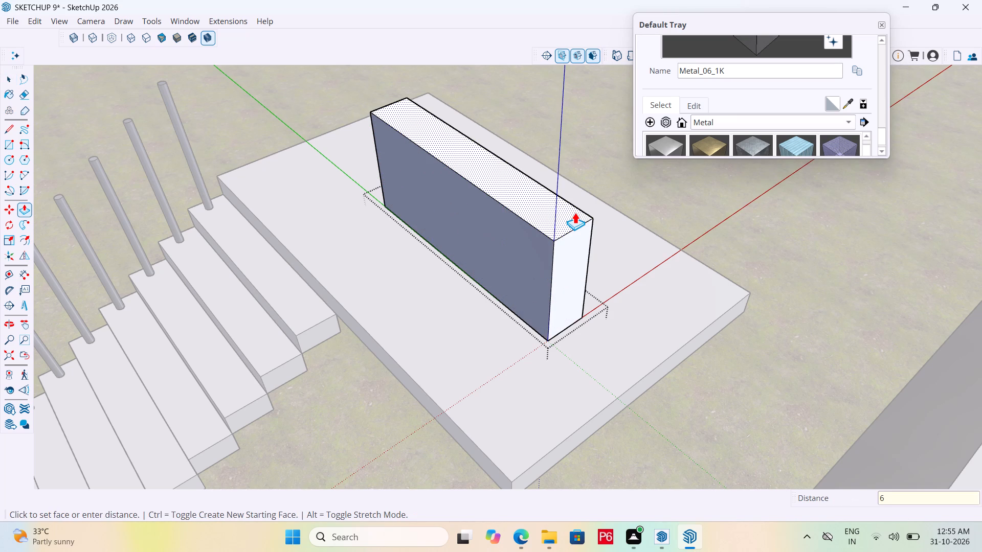
pyautogui.hotkey('shift', '"')
pyautogui.press('Return')
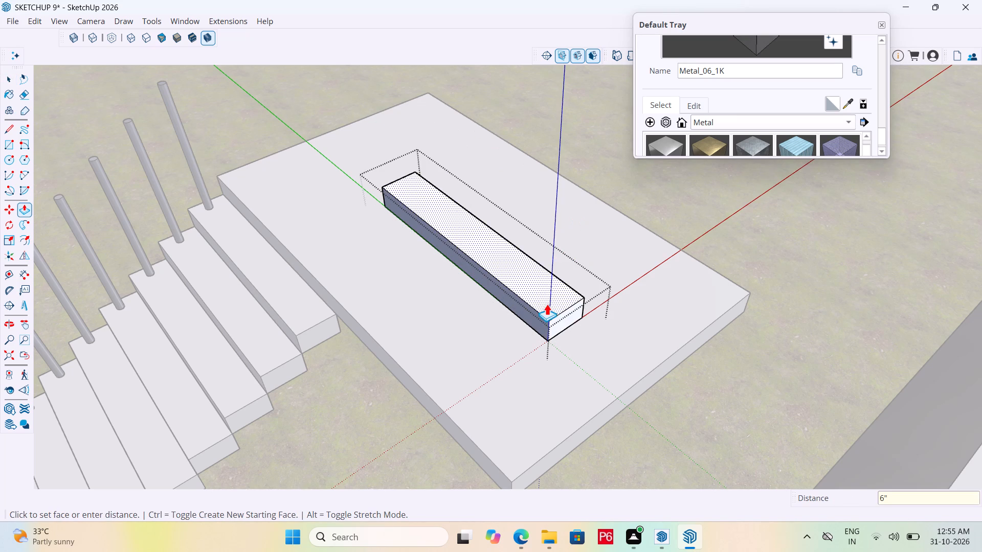
pyautogui.press('space')
# Save the model and leave the new step's group.
pyautogui.scroll(-4, 572, 315)
pyautogui.hotkey('ctrl', 's')
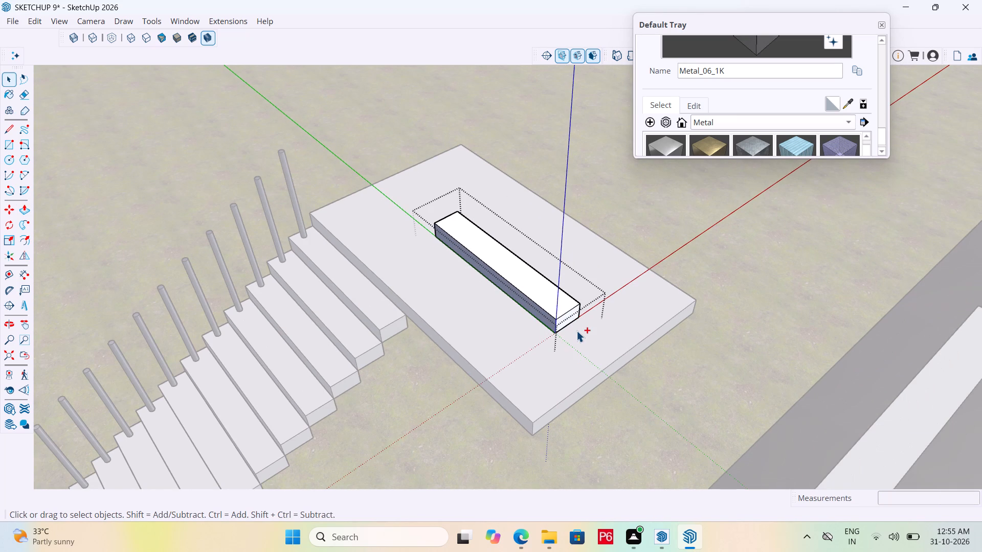
pyautogui.hotkey('ctrl', 's')
pyautogui.hotkey('ctrl', 's')
pyautogui.hotkey('ctrl', 's')
pyautogui.hotkey('ctrl', 's')
pyautogui.press('space')
pyautogui.scroll(-2, 588, 343)
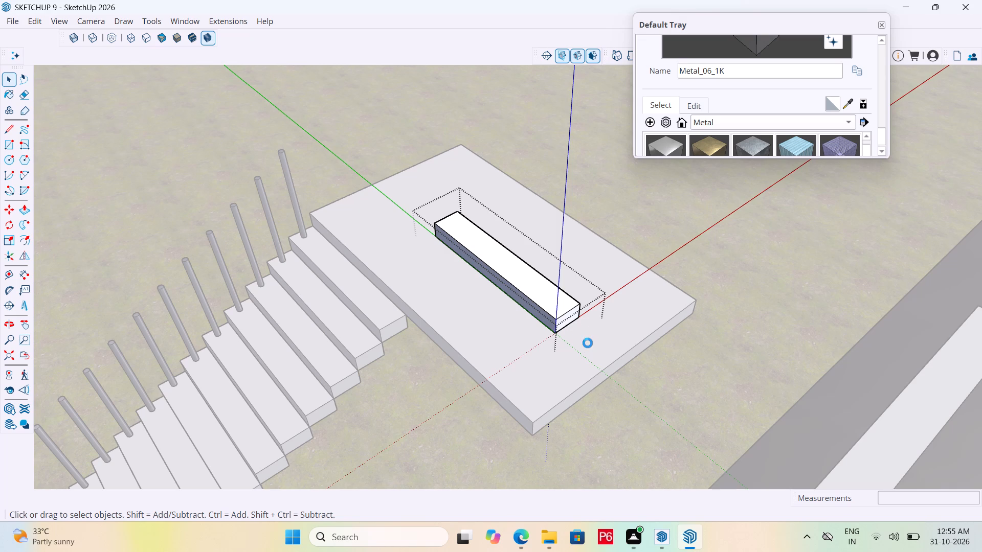
pyautogui.scroll(-2, 588, 343)
pyautogui.moveTo(588, 343); pyautogui.dragTo(495, 346, button='middle')
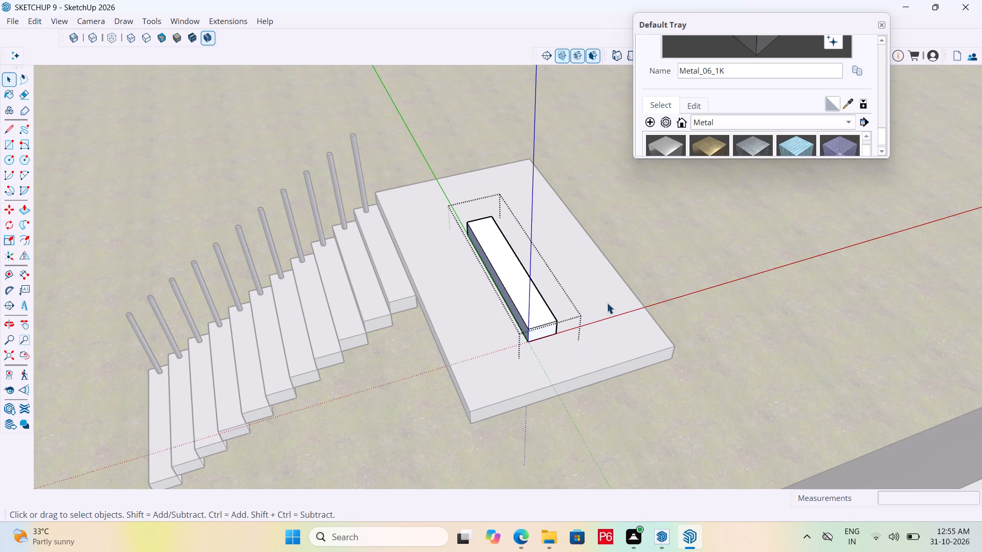
pyautogui.press('space')
pyautogui.click(648, 284)
# Move the new step about 3' 5 3/8" so its bottom corner meets the landing slab's top front corner, outside its stair-side edge.
pyautogui.click(545, 315)
pyautogui.moveTo(546, 334); pyautogui.dragTo(385, 331, button='middle')
pyautogui.press('m')
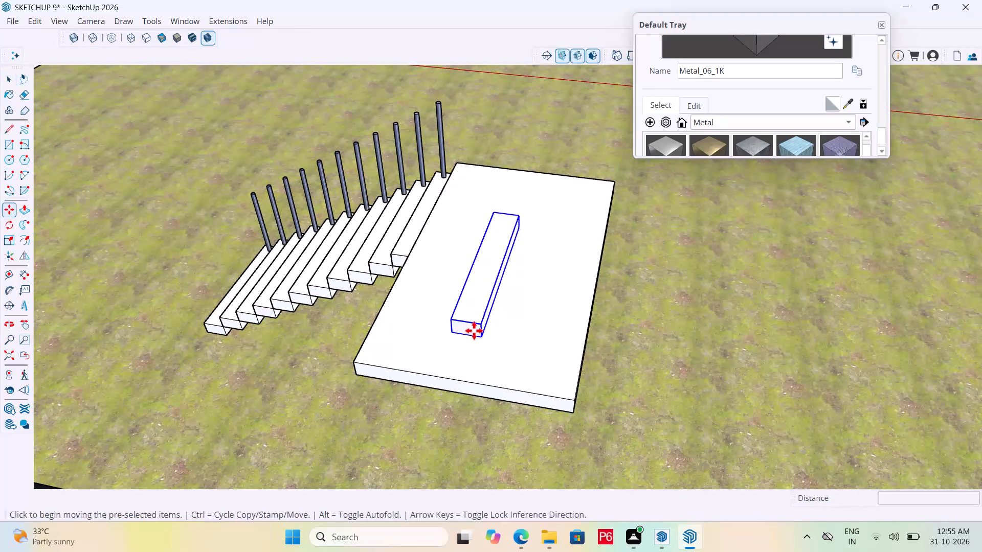
pyautogui.scroll(1, 481, 333)
pyautogui.click(483, 335)
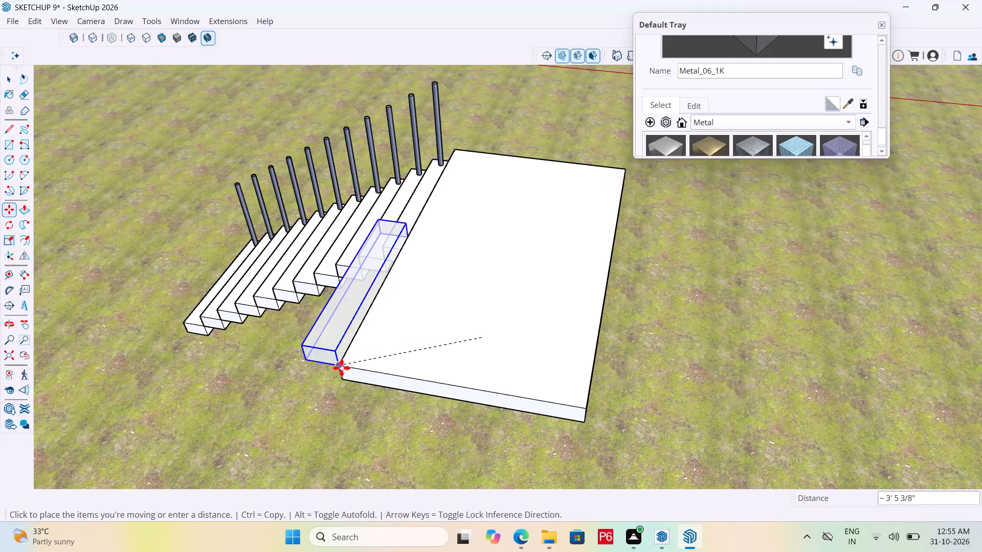
pyautogui.click(342, 368)
# Convert the repositioned step group into a component with the default settings.
pyautogui.moveTo(349, 365); pyautogui.dragTo(439, 351, button='middle')
pyautogui.scroll(-1, 349, 365)
pyautogui.rightClick(400, 355)
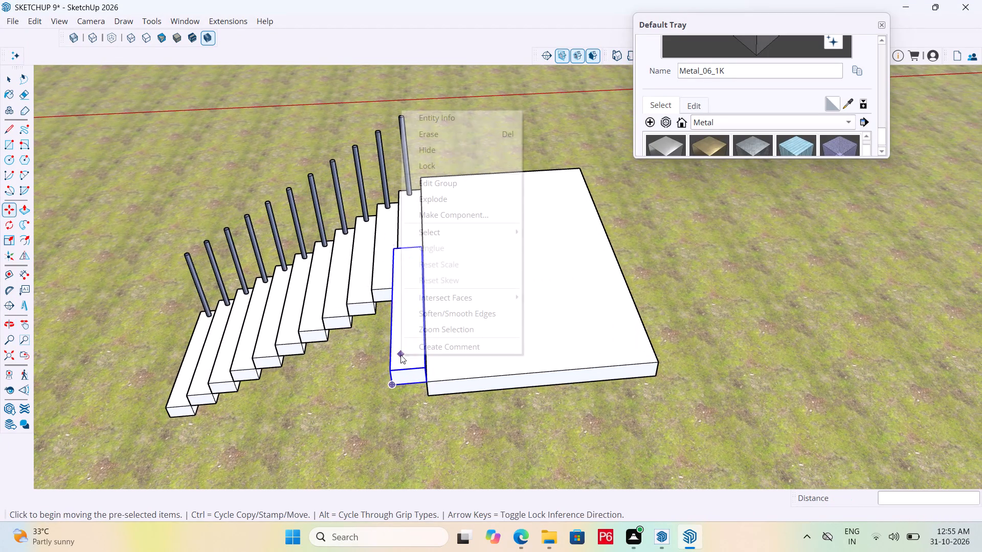
pyautogui.click(472, 214)
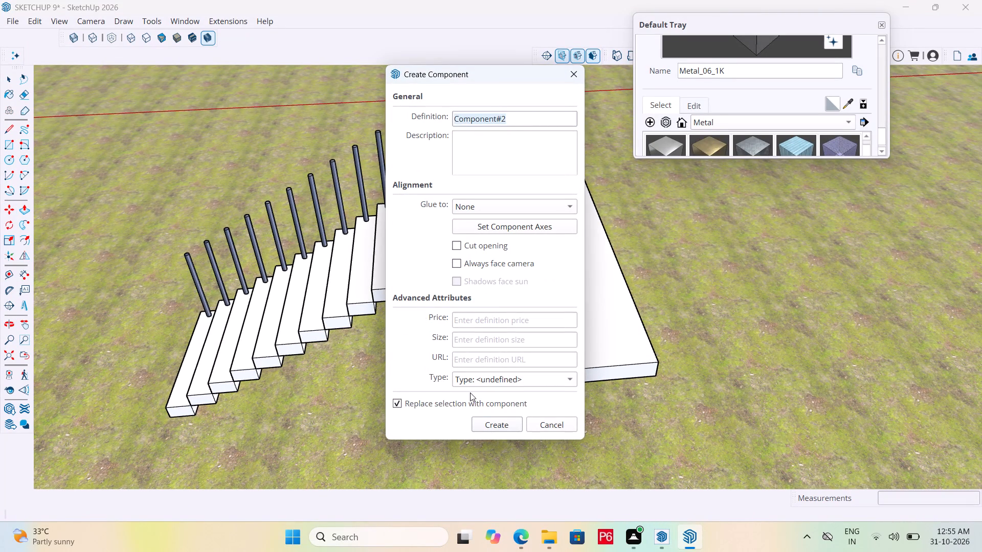
pyautogui.click(485, 426)
# Copy the step component twice up from the landing, each bottom corner meeting the previous step's top outer corner, about 11 11/16" apart.
pyautogui.moveTo(419, 405); pyautogui.dragTo(395, 396, button='middle')
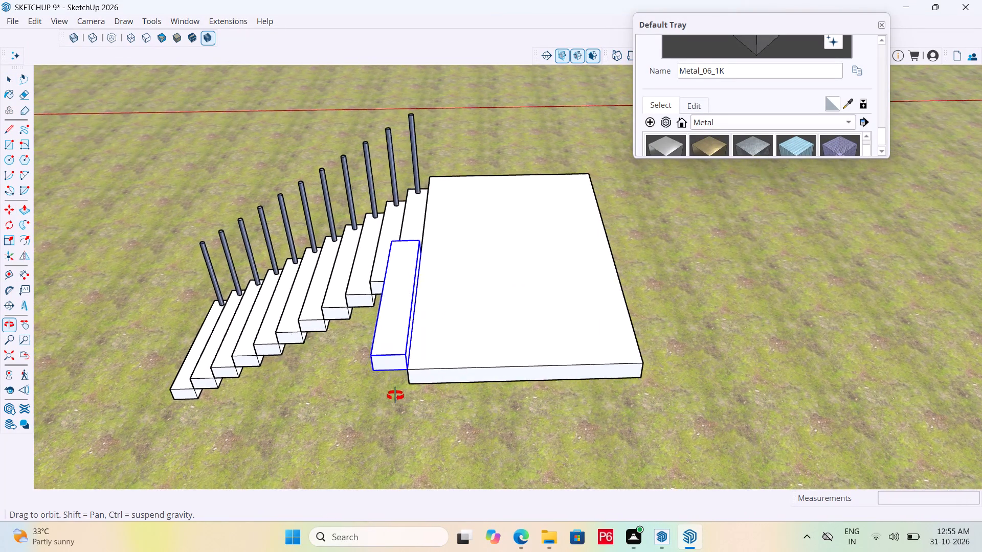
pyautogui.moveTo(395, 396); pyautogui.dragTo(327, 387, button='middle')
pyautogui.scroll(3, 342, 356)
pyautogui.press('m')
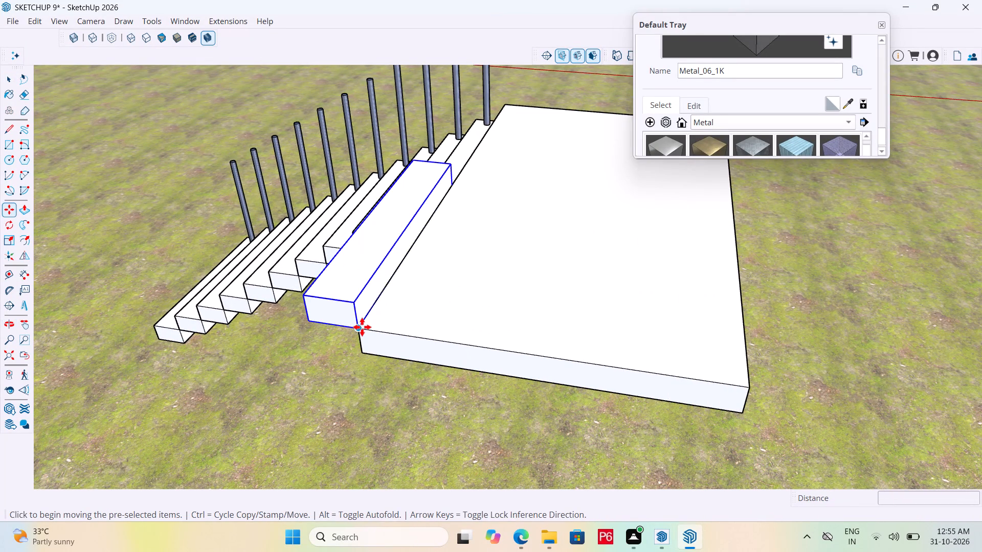
pyautogui.click(362, 327)
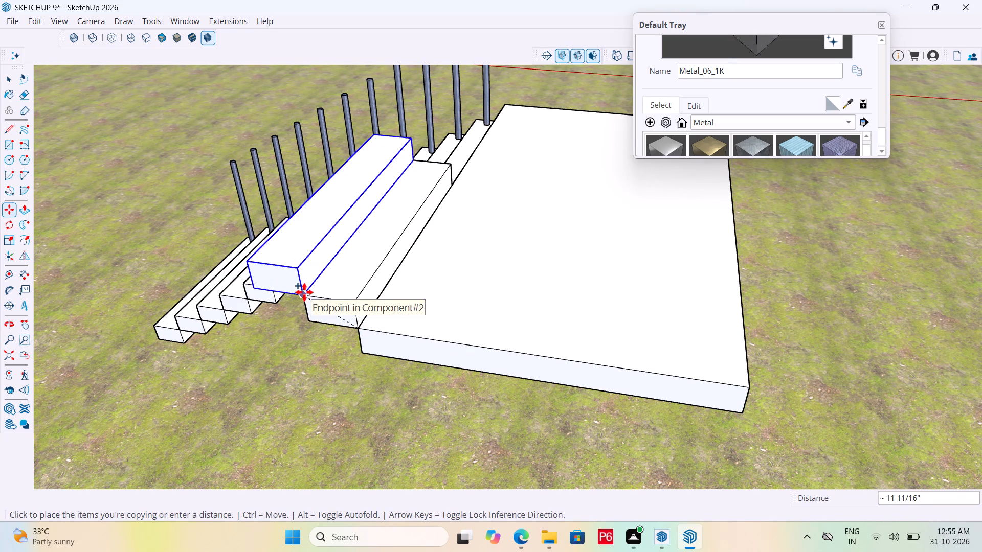
pyautogui.click(304, 292)
pyautogui.click(304, 297)
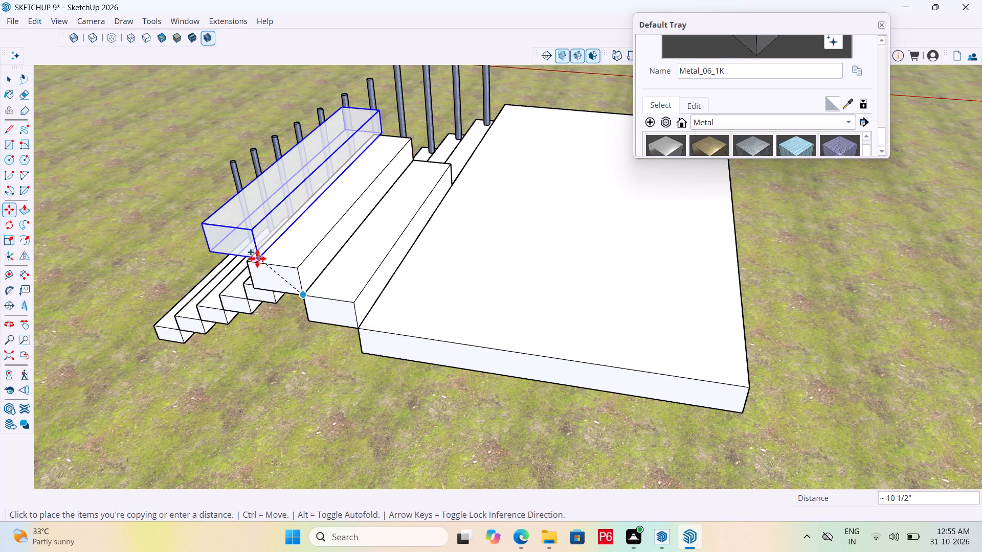
pyautogui.click(254, 261)
# Add the fourth, fifth and sixth steps of the second flight by copying the uppermost step corner to corner, about 11 11/16" each.
pyautogui.scroll(-3, 414, 266)
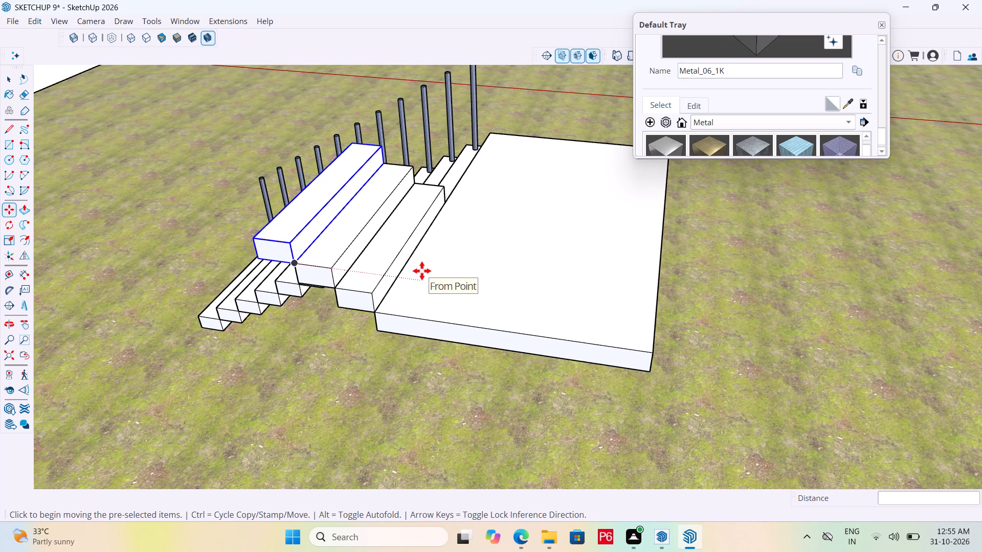
pyautogui.scroll(-3, 589, 271)
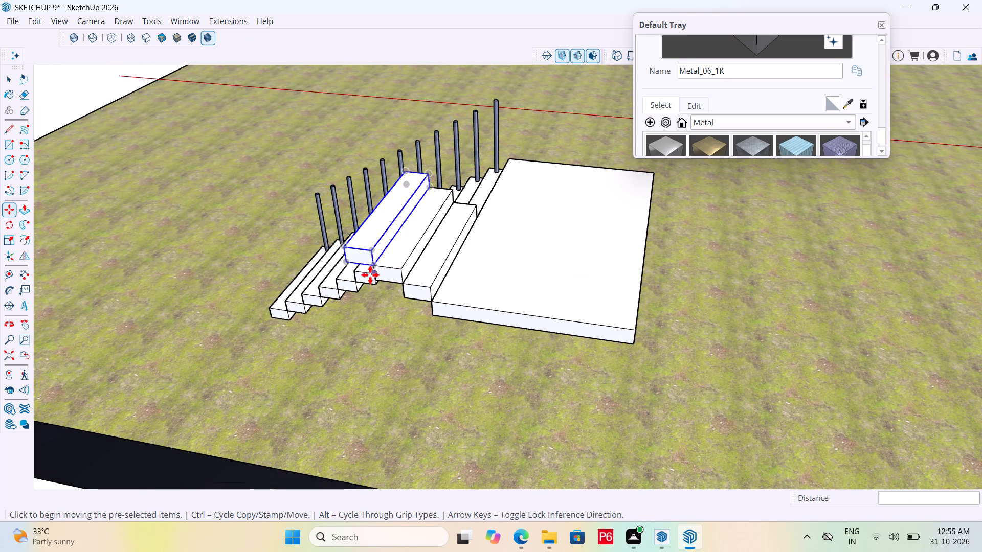
pyautogui.scroll(9, 370, 275)
pyautogui.click(391, 225)
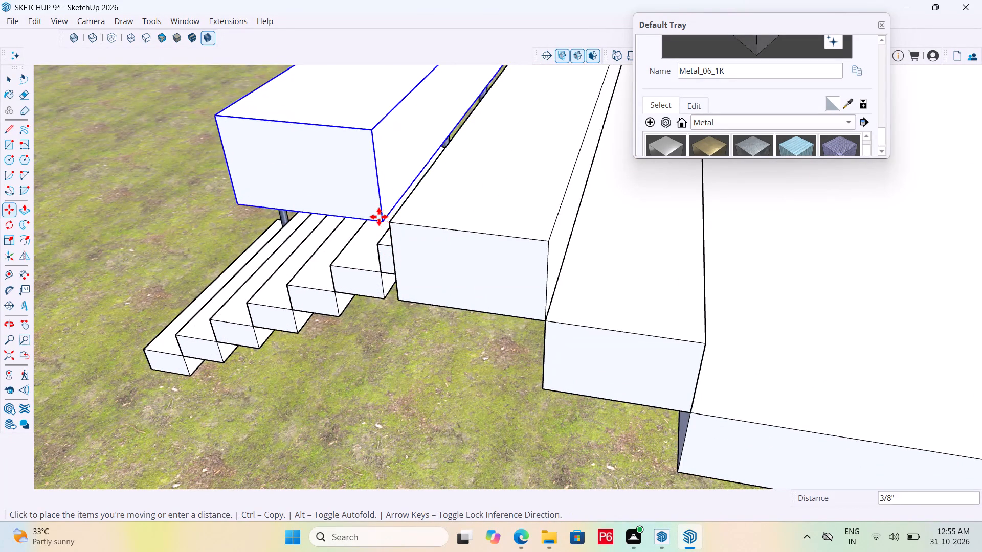
pyautogui.scroll(-5, 433, 288)
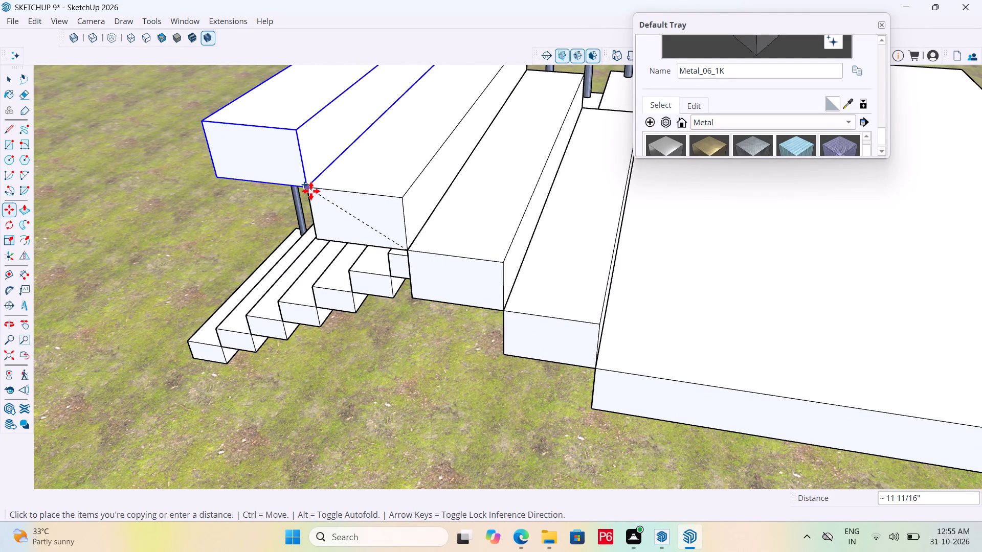
pyautogui.click(311, 191)
pyautogui.click(311, 191)
pyautogui.click(305, 188)
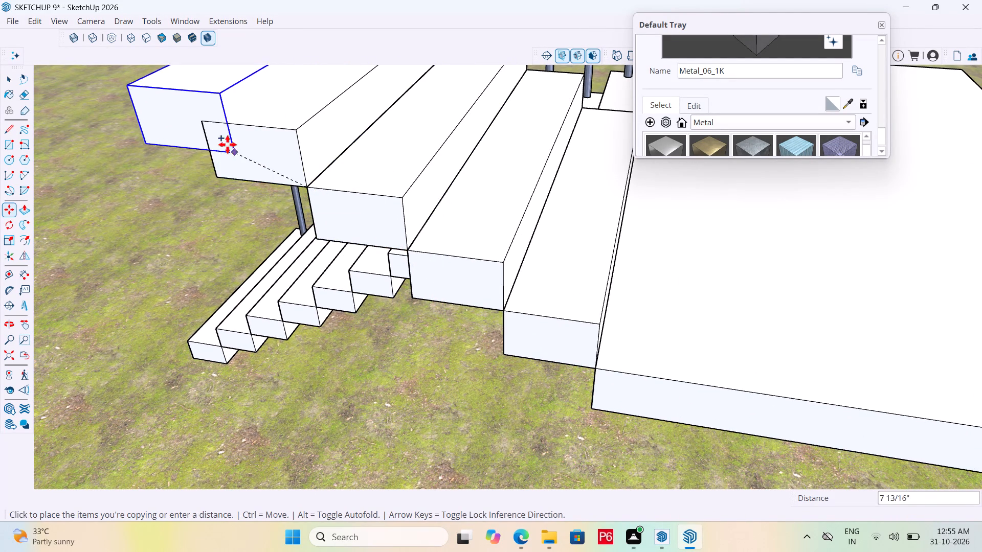
pyautogui.click(206, 123)
pyautogui.scroll(-5, 337, 185)
pyautogui.scroll(1, 209, 152)
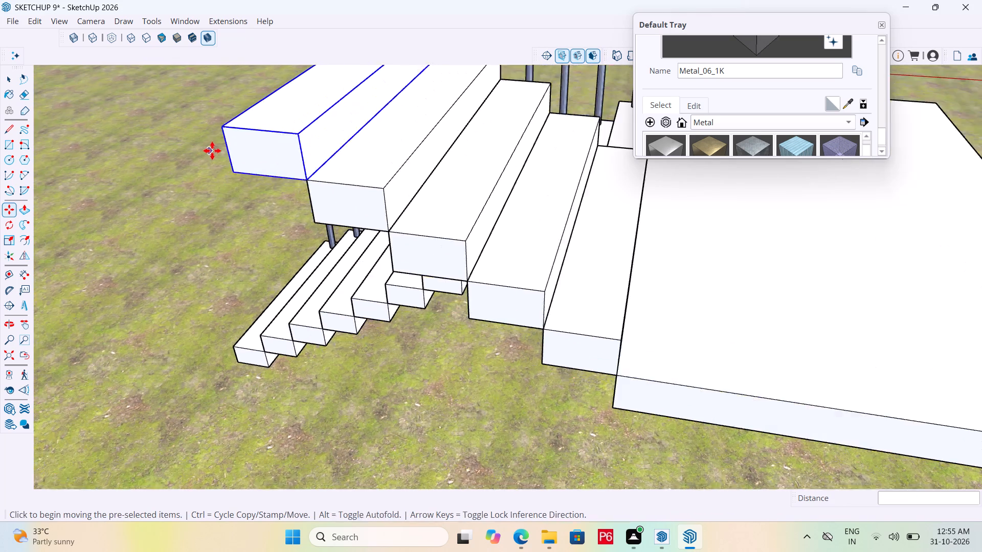
pyautogui.scroll(1, 212, 151)
pyautogui.click(358, 195)
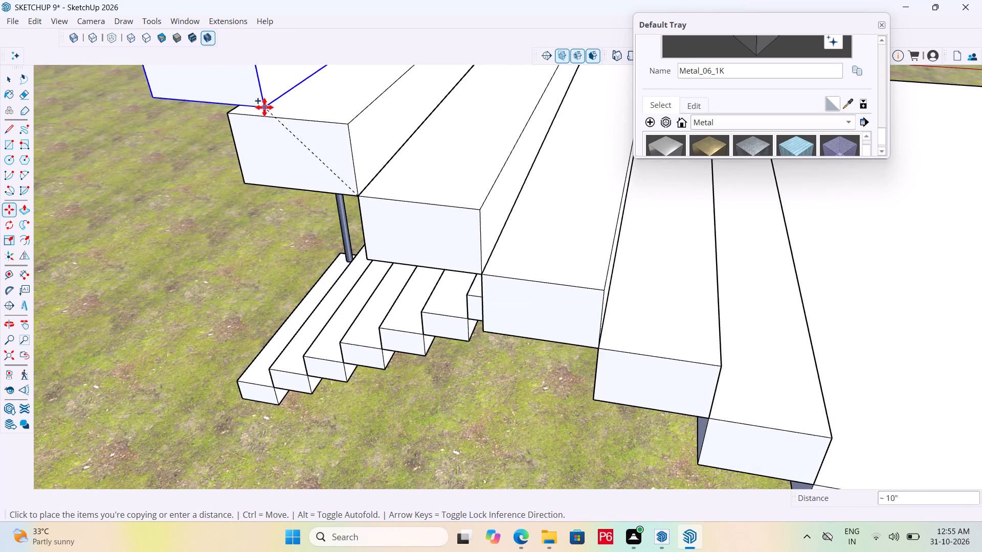
pyautogui.click(225, 112)
# Copy the uppermost step twice more, corner to corner at about 11 11/16", to add the second flight's seventh and eighth steps.
pyautogui.scroll(-7, 374, 234)
pyautogui.scroll(-5, 443, 288)
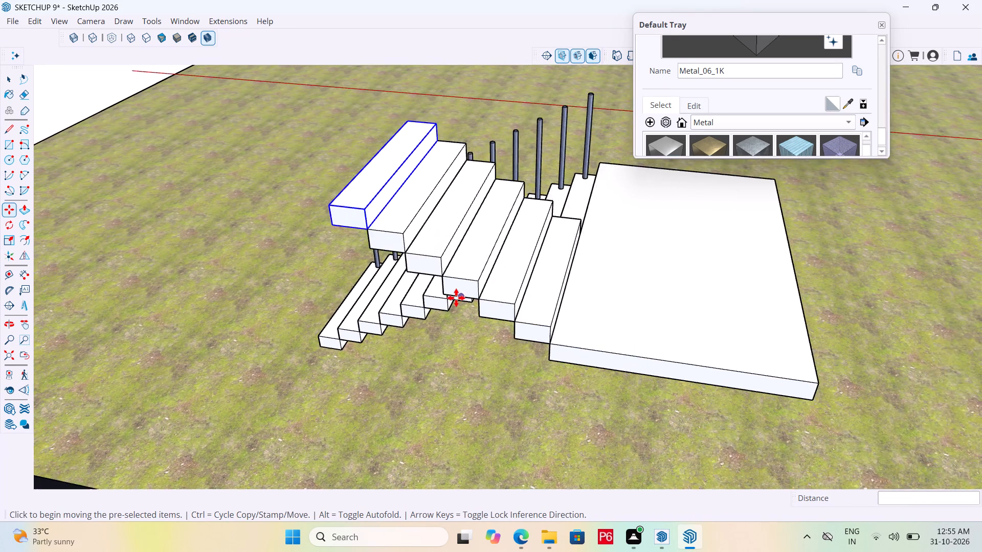
pyautogui.scroll(-2, 456, 298)
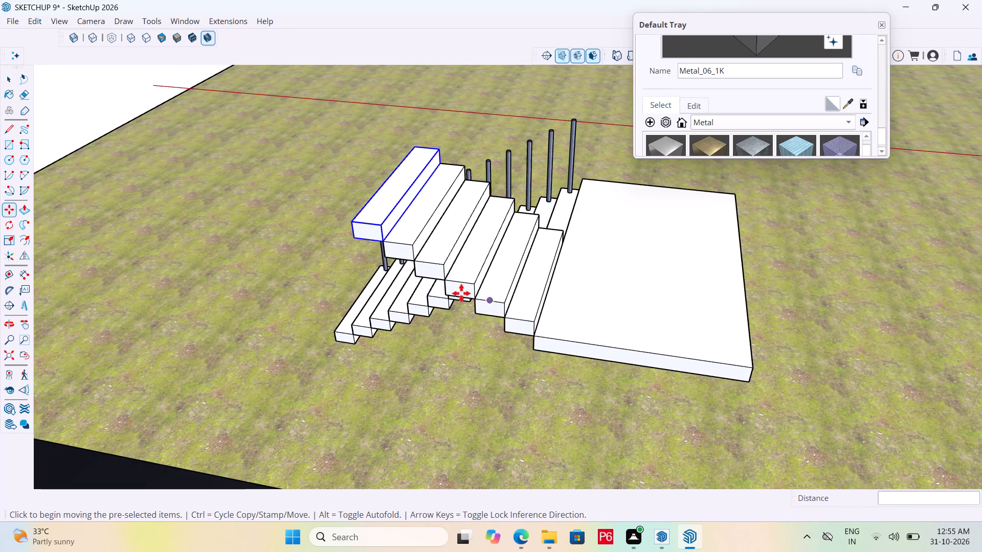
pyautogui.scroll(4, 358, 220)
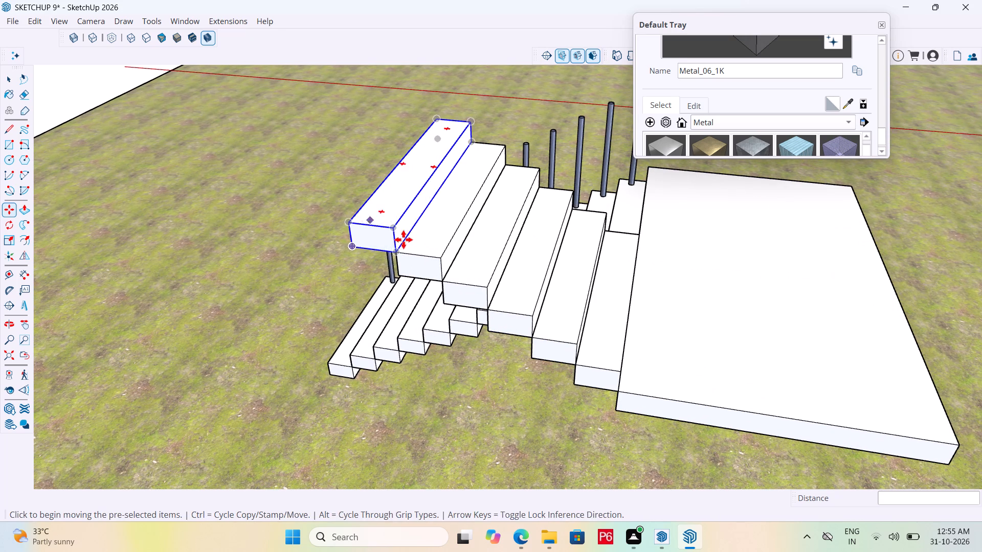
pyautogui.click(395, 250)
pyautogui.click(352, 224)
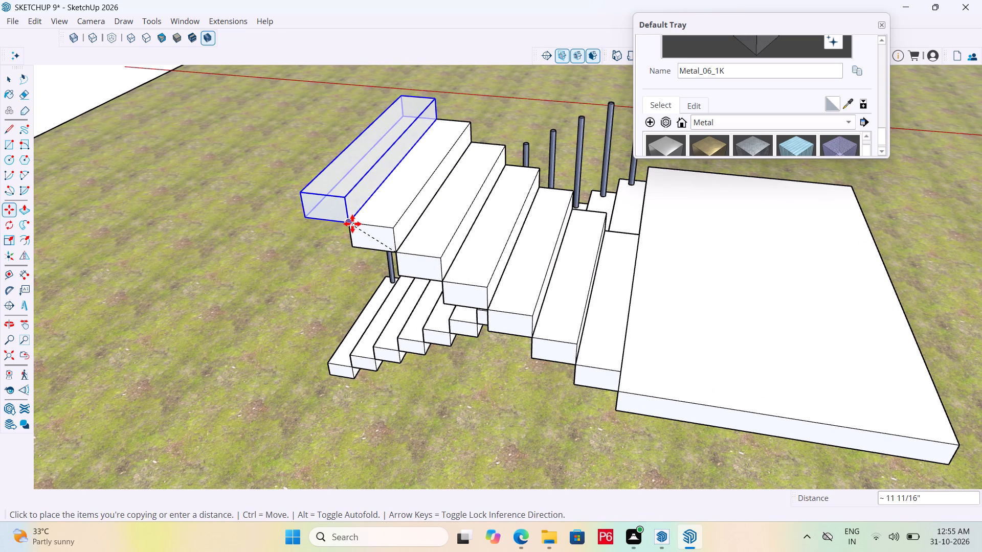
pyautogui.click(352, 224)
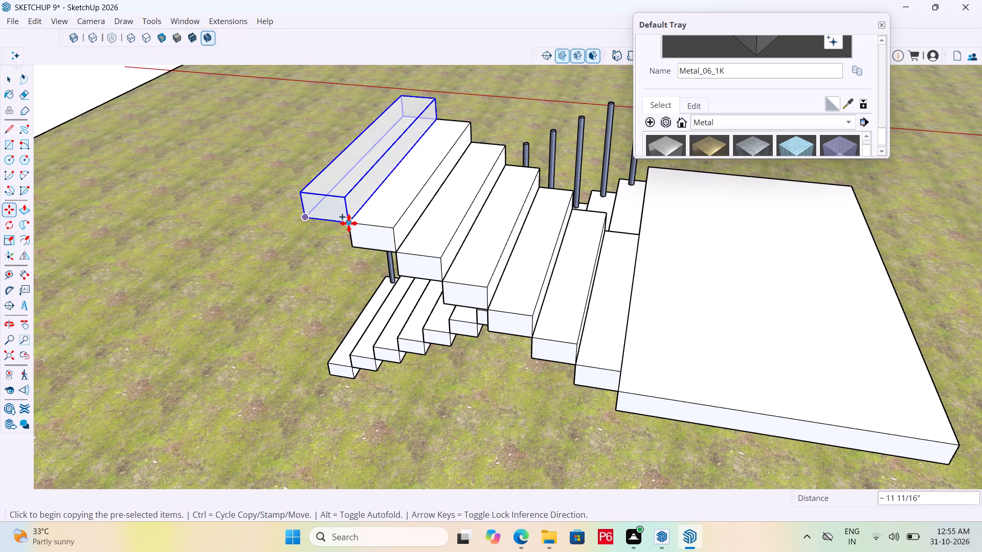
pyautogui.press('Escape')
pyautogui.click(349, 223)
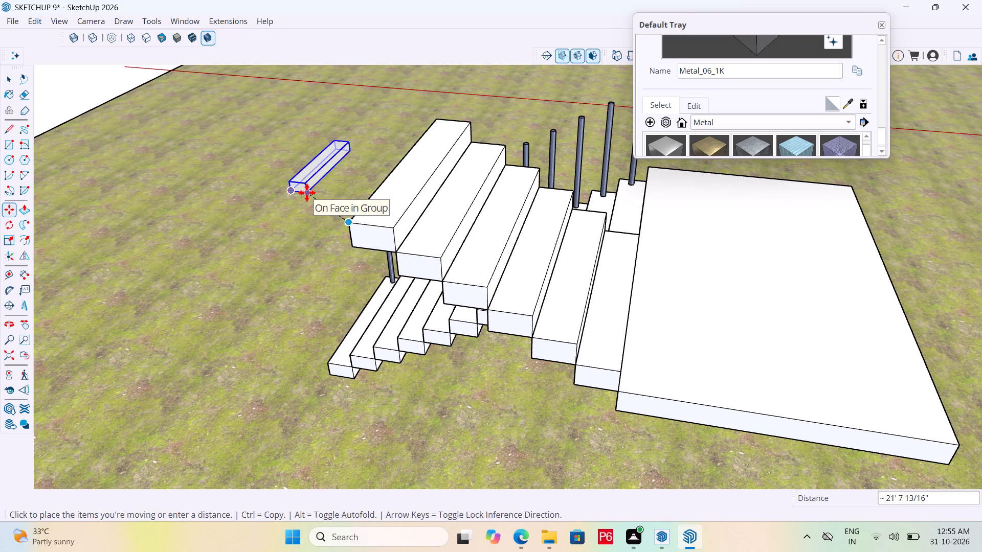
pyautogui.click(306, 193)
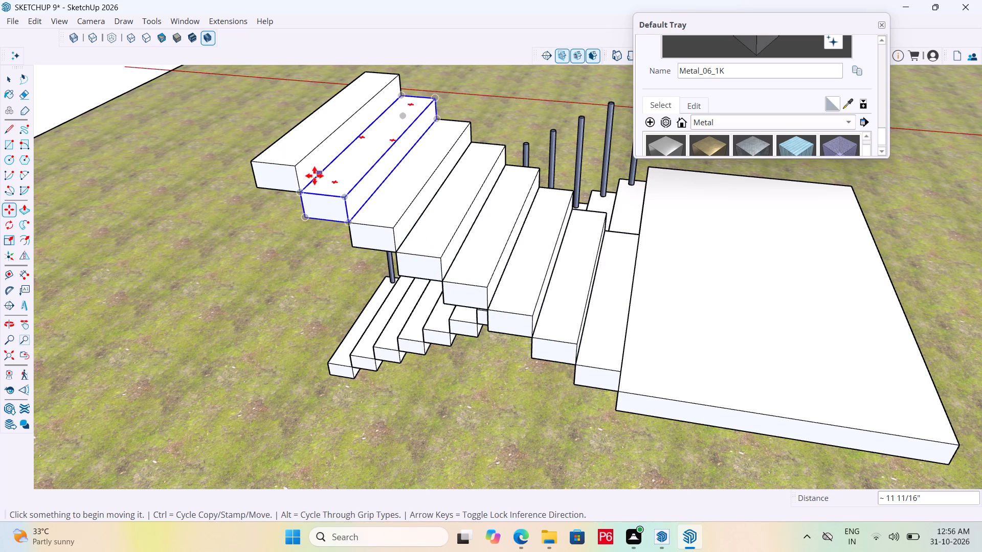
# Copy the uppermost step twice more at the same corner-to-corner offset, bringing the second flight to ten steps.
pyautogui.scroll(5, 277, 170)
pyautogui.click(313, 205)
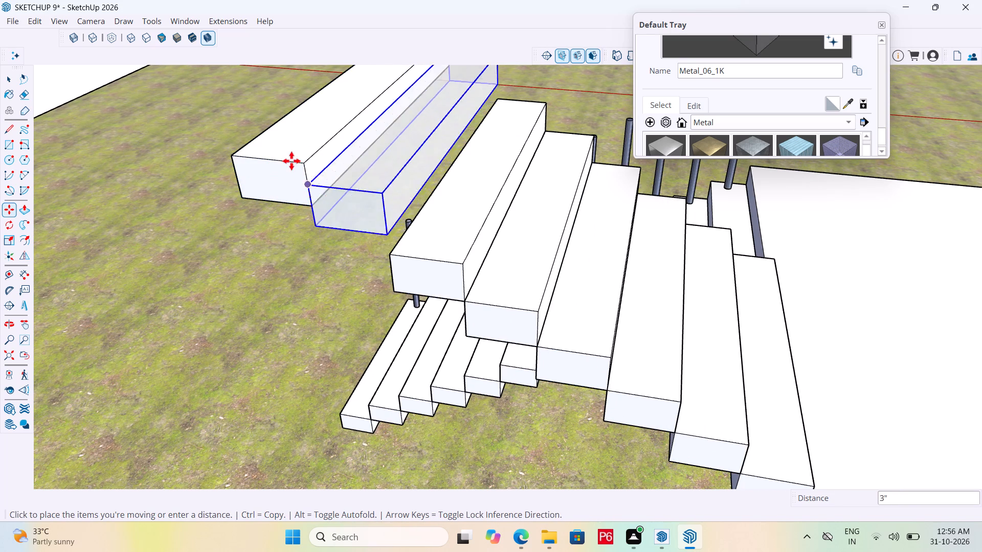
pyautogui.press('Escape')
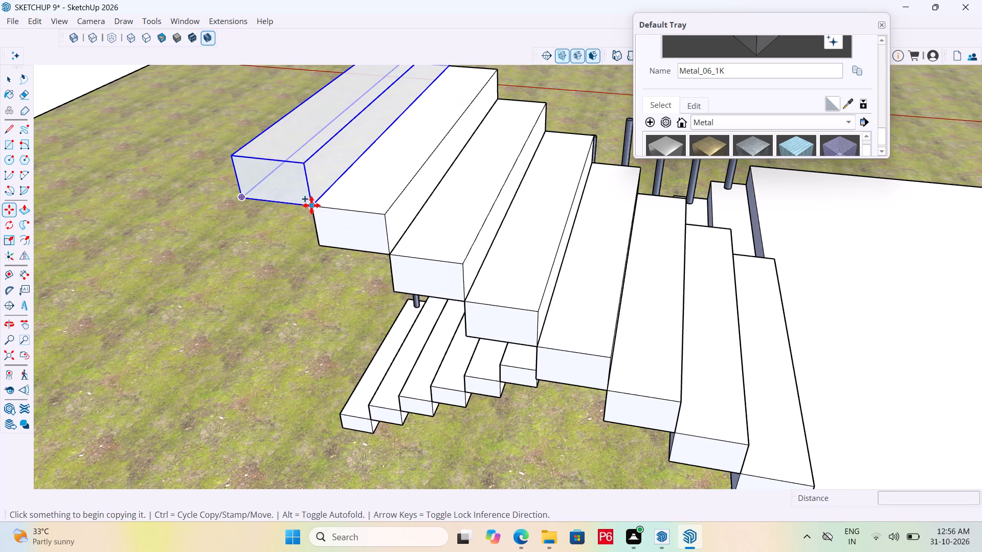
pyautogui.click(311, 205)
pyautogui.click(236, 157)
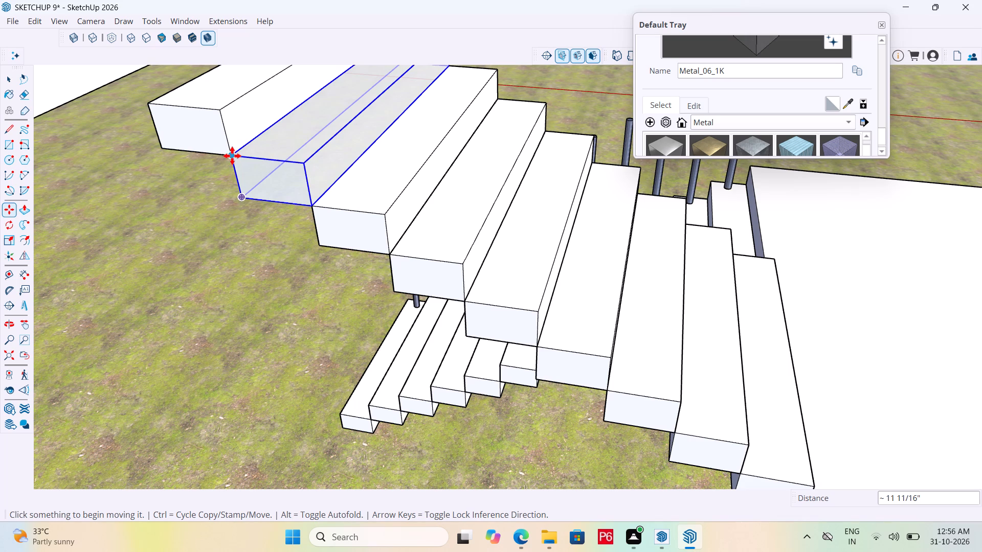
pyautogui.press('Escape')
pyautogui.press('space')
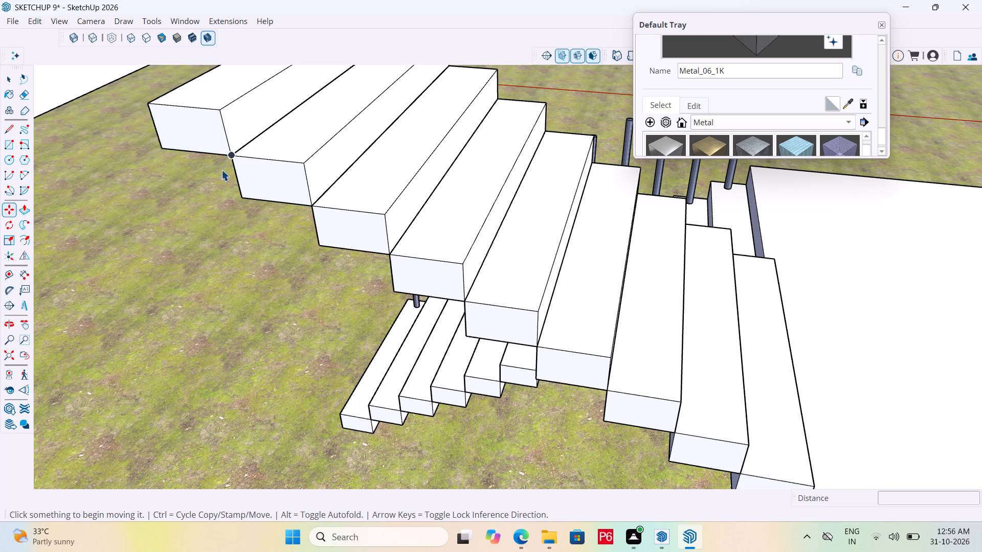
pyautogui.click(224, 143)
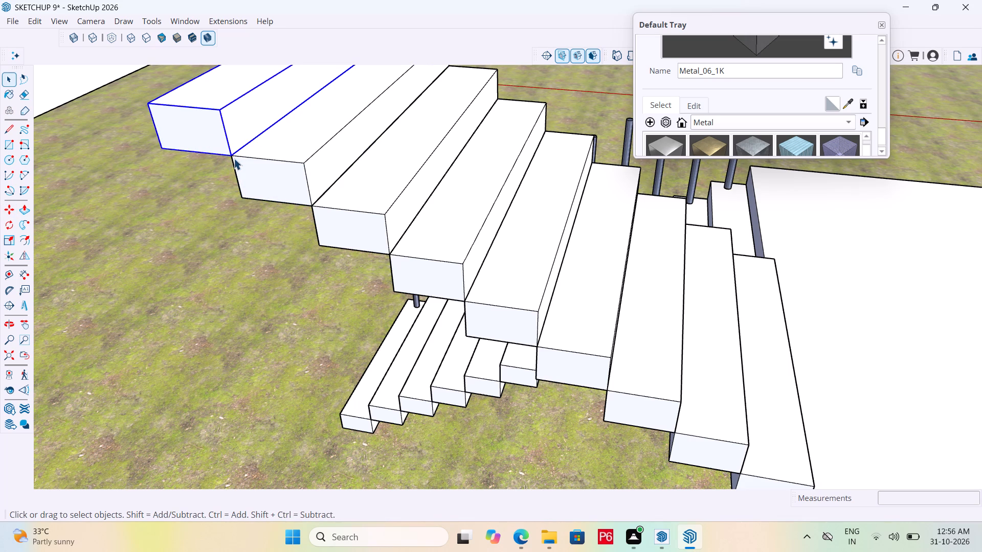
pyautogui.press('m')
pyautogui.click(230, 157)
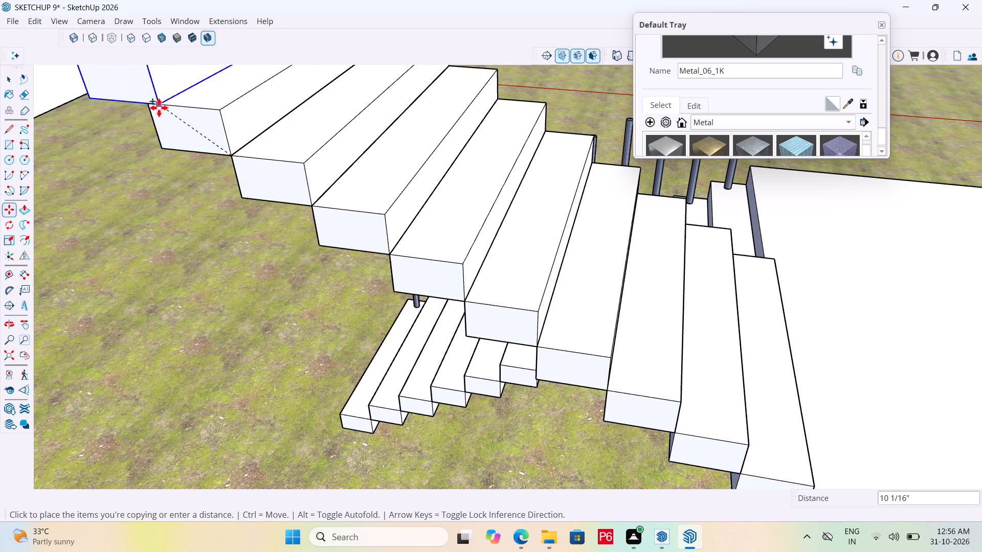
pyautogui.click(150, 108)
# Save the model with the ten-step second flight.
pyautogui.scroll(-8, 223, 195)
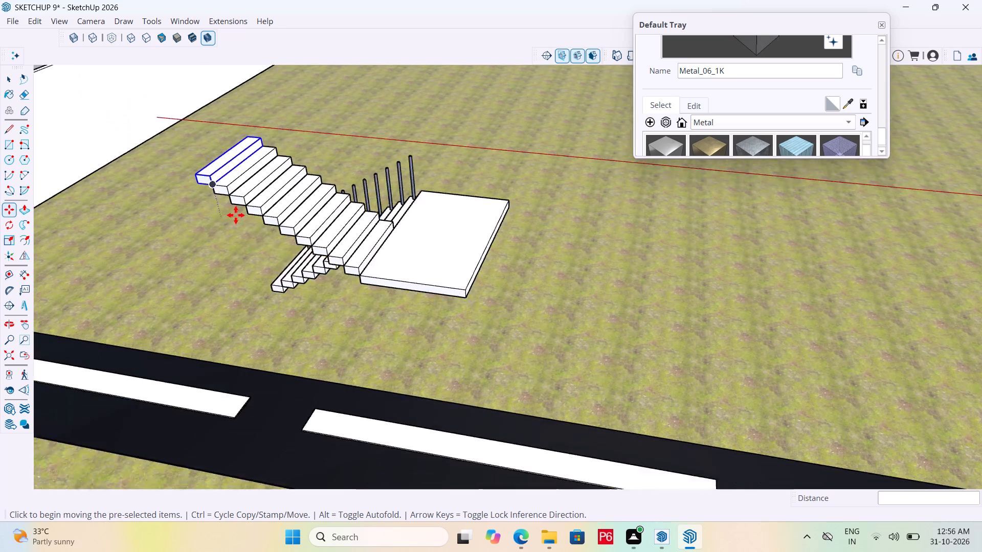
pyautogui.scroll(-2, 236, 215)
pyautogui.moveTo(221, 223); pyautogui.dragTo(443, 232, button='middle')
pyautogui.hotkey('ctrl', 's')
pyautogui.hotkey('ctrl', 's')
pyautogui.hotkey('ctrl', 's')
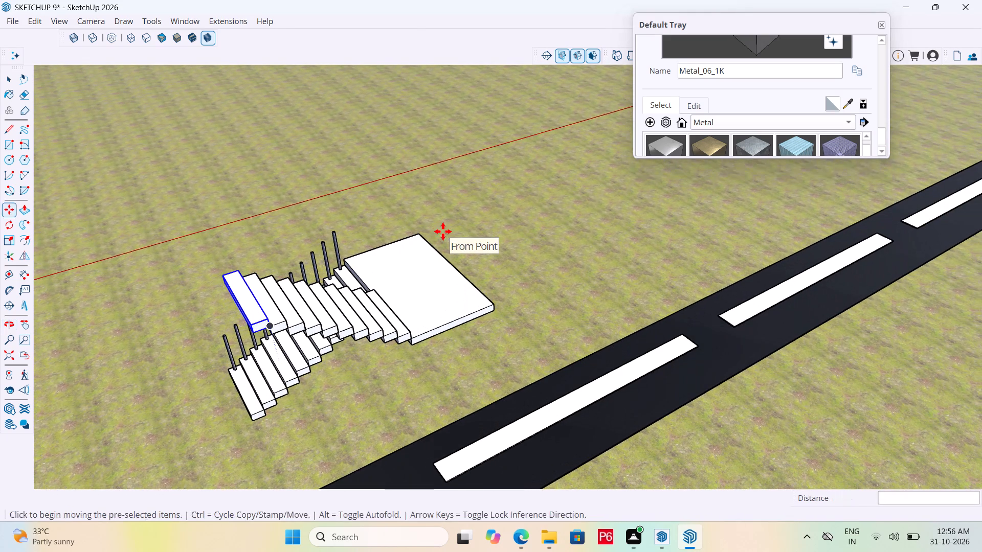
pyautogui.hotkey('ctrl', 's')
pyautogui.hotkey('ctrl', 's')
pyautogui.hotkey('ctrl', 's')
pyautogui.hotkey('ctrl', 's')
pyautogui.hotkey('ctrl', 's')
pyautogui.hotkey('ctrl', 's')
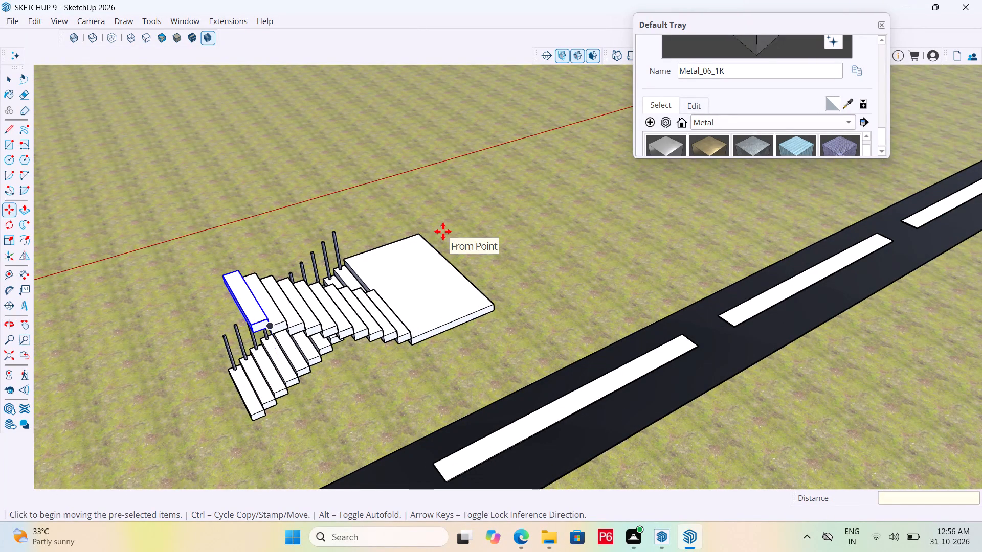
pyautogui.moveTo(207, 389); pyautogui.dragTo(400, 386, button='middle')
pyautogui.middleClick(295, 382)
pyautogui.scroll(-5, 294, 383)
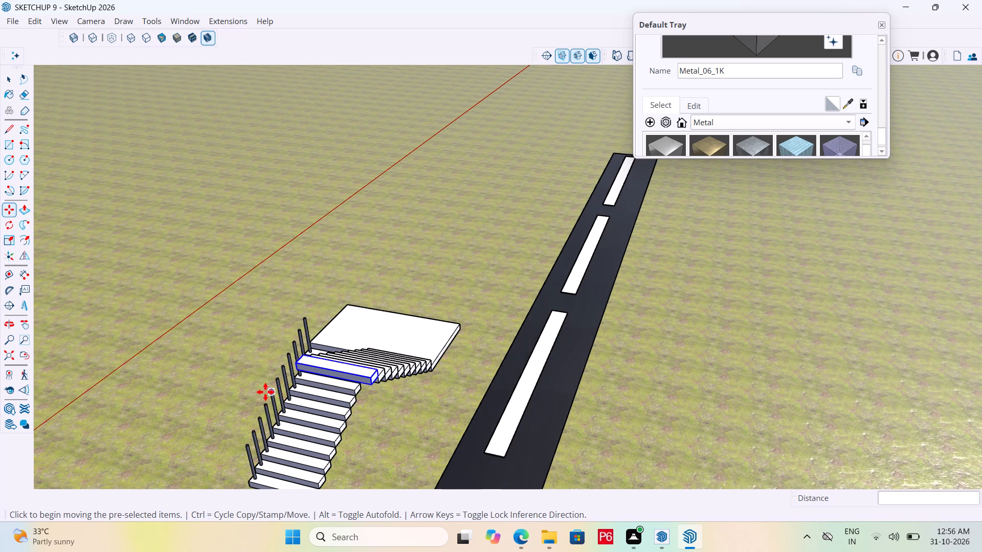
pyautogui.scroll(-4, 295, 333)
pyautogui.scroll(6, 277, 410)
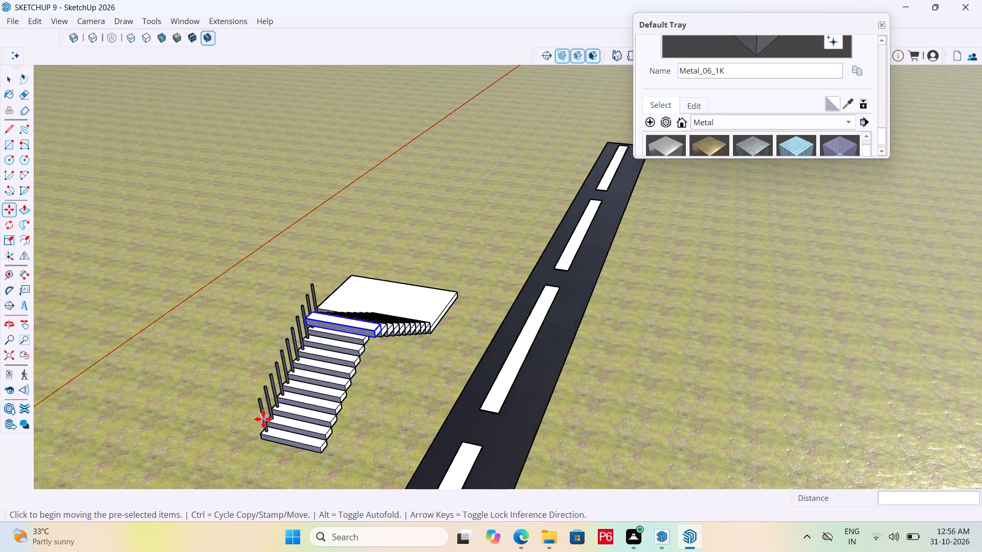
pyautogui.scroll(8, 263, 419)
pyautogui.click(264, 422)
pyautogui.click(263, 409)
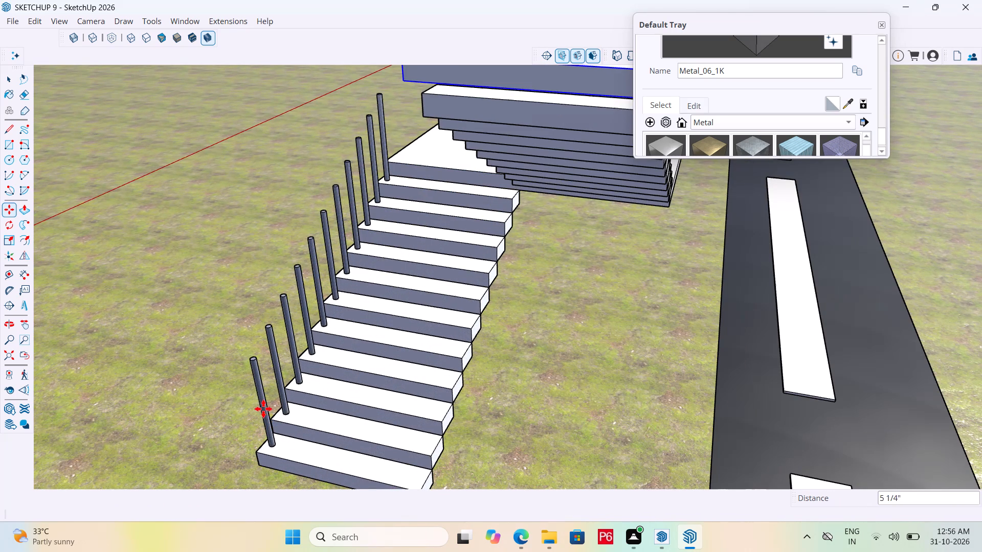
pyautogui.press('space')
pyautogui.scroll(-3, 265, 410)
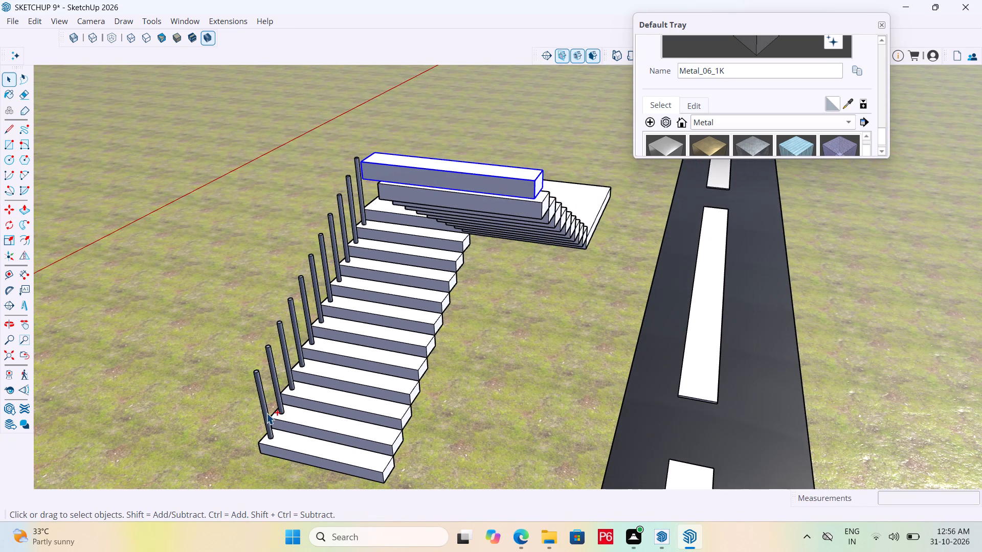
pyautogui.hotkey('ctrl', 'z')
# Move the railing post within the first flight's step component about 4' 6 1/8" across the tread to its opposite end.
pyautogui.press('space')
pyautogui.click(299, 347)
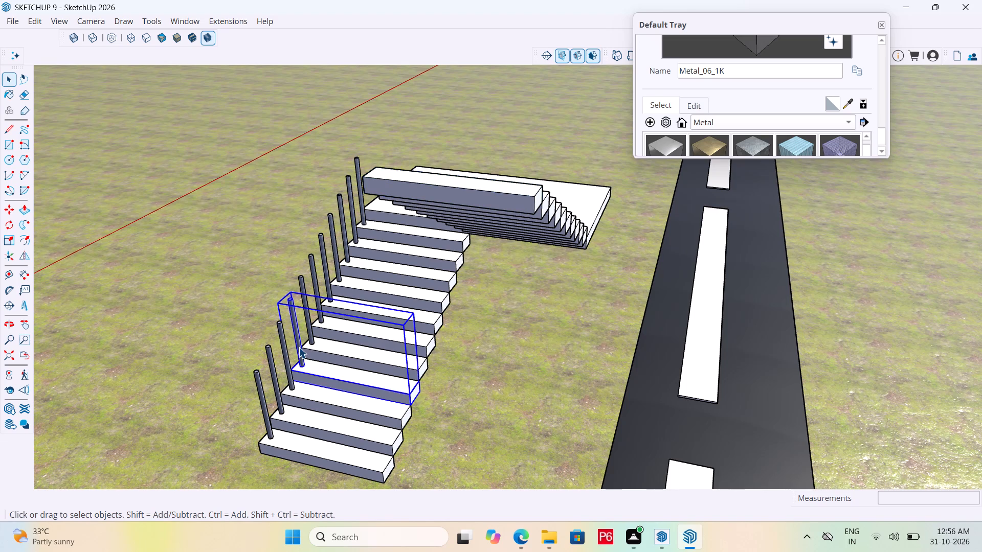
pyautogui.scroll(6, 265, 380)
pyautogui.doubleClick(263, 429)
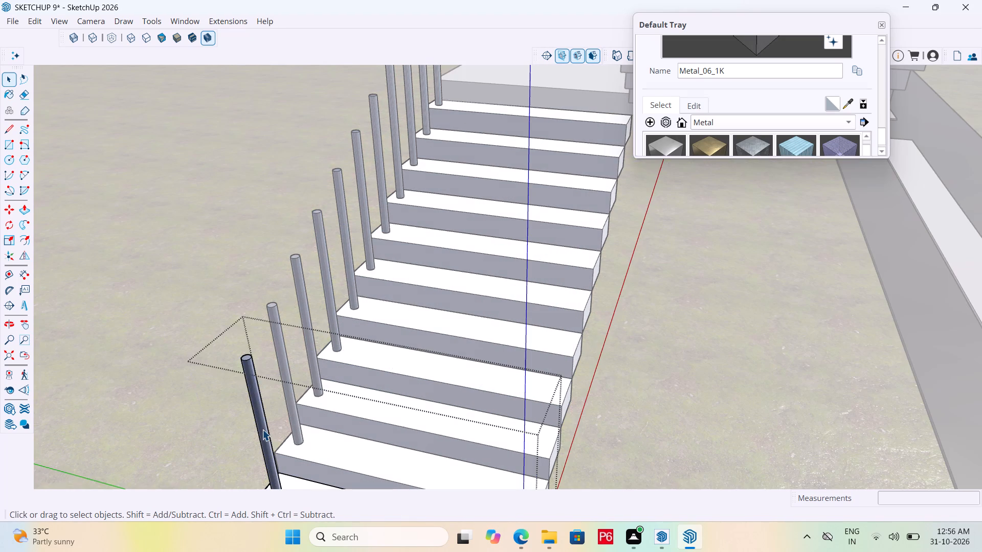
pyautogui.click(258, 413)
pyautogui.scroll(-6, 258, 337)
pyautogui.scroll(6, 298, 428)
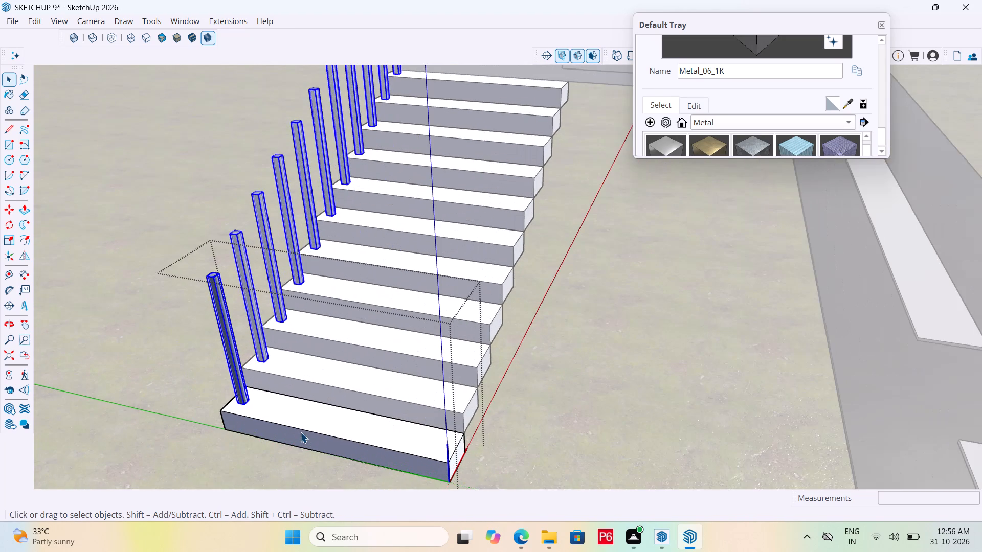
pyautogui.press('m')
pyautogui.scroll(5, 259, 421)
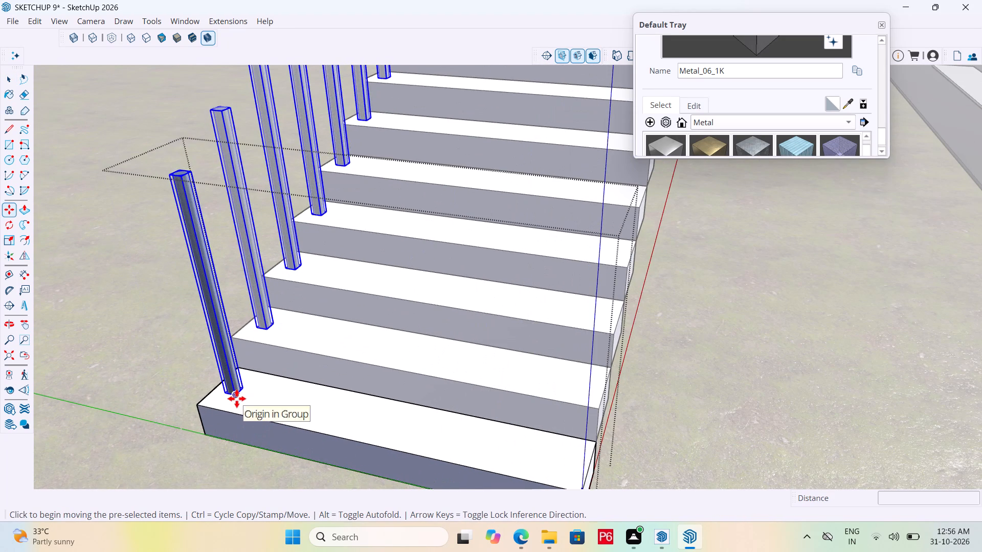
pyautogui.click(237, 399)
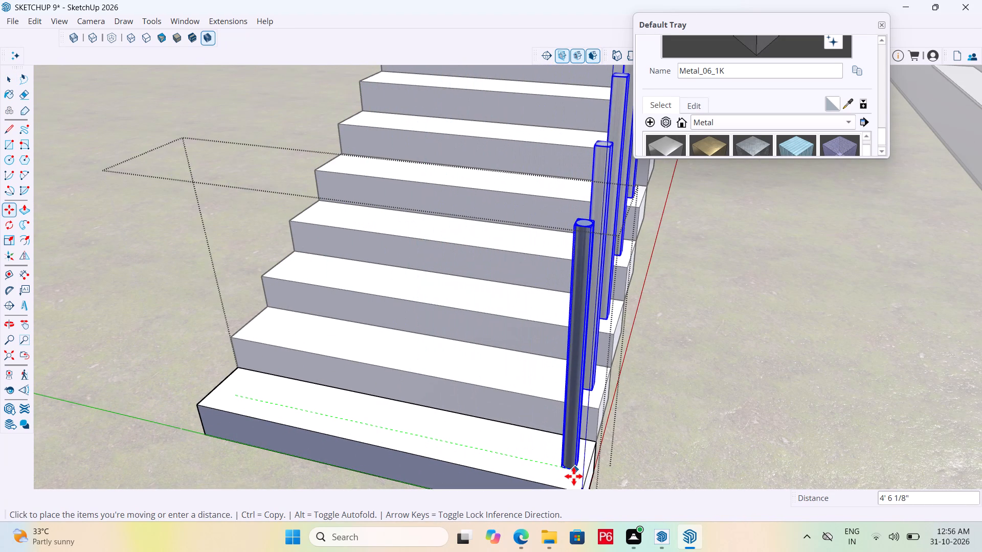
pyautogui.click(574, 476)
pyautogui.scroll(-6, 378, 362)
pyautogui.scroll(-6, 338, 353)
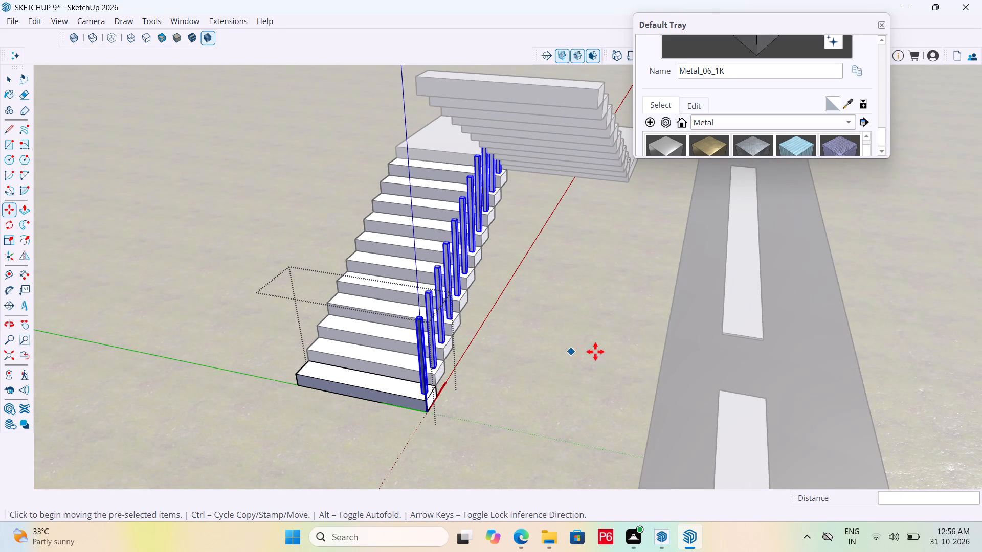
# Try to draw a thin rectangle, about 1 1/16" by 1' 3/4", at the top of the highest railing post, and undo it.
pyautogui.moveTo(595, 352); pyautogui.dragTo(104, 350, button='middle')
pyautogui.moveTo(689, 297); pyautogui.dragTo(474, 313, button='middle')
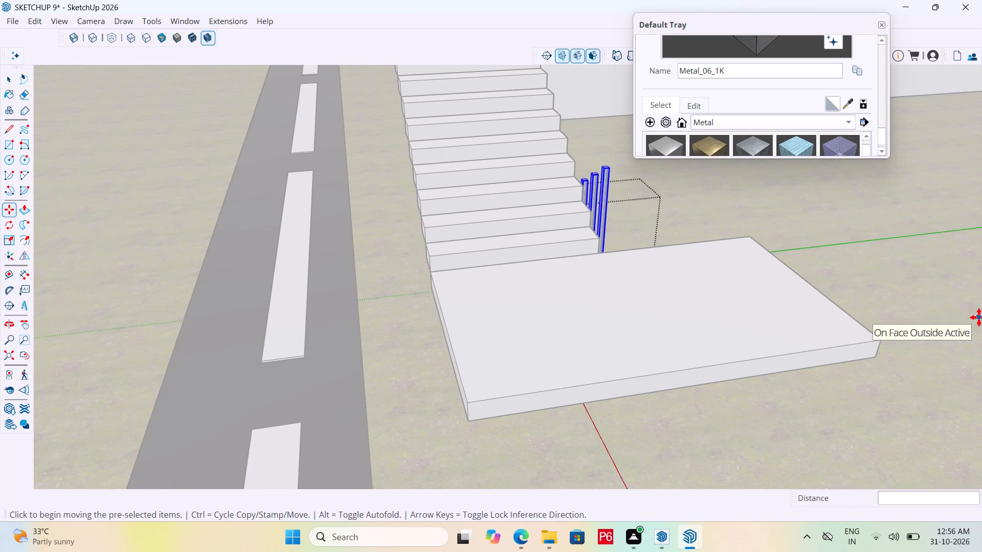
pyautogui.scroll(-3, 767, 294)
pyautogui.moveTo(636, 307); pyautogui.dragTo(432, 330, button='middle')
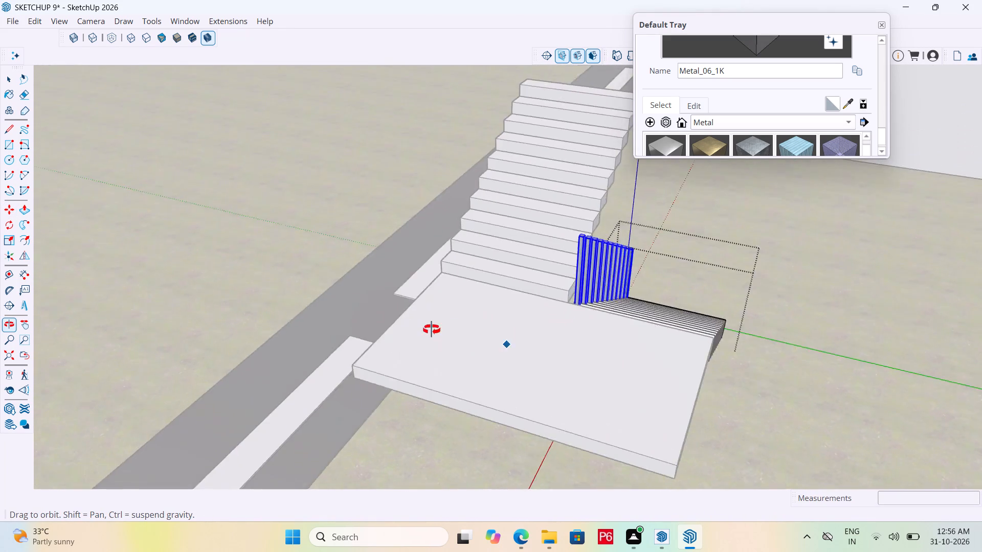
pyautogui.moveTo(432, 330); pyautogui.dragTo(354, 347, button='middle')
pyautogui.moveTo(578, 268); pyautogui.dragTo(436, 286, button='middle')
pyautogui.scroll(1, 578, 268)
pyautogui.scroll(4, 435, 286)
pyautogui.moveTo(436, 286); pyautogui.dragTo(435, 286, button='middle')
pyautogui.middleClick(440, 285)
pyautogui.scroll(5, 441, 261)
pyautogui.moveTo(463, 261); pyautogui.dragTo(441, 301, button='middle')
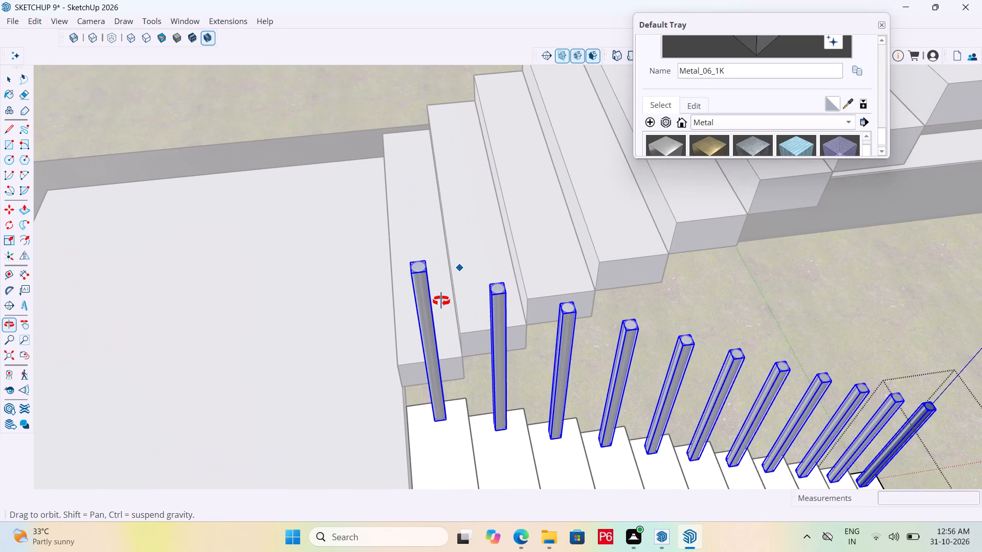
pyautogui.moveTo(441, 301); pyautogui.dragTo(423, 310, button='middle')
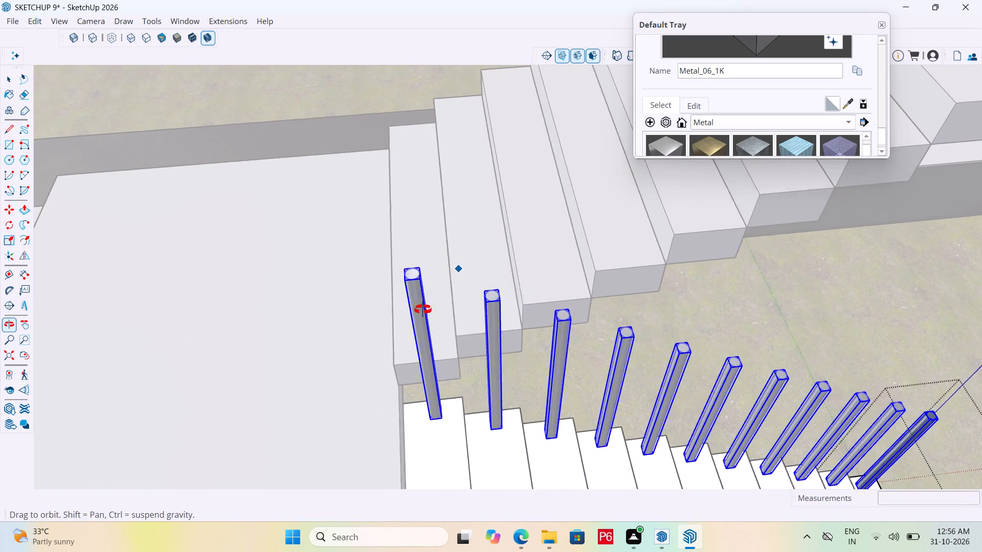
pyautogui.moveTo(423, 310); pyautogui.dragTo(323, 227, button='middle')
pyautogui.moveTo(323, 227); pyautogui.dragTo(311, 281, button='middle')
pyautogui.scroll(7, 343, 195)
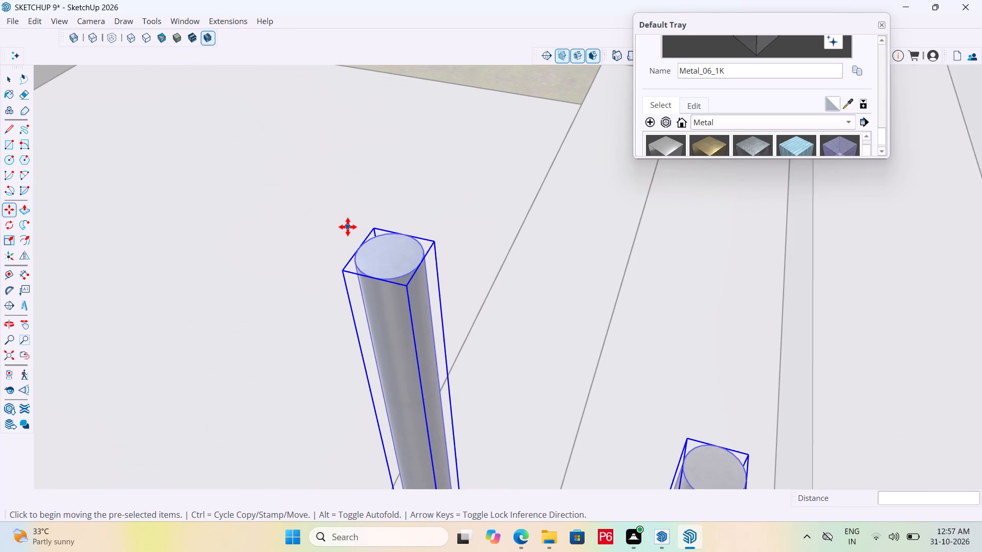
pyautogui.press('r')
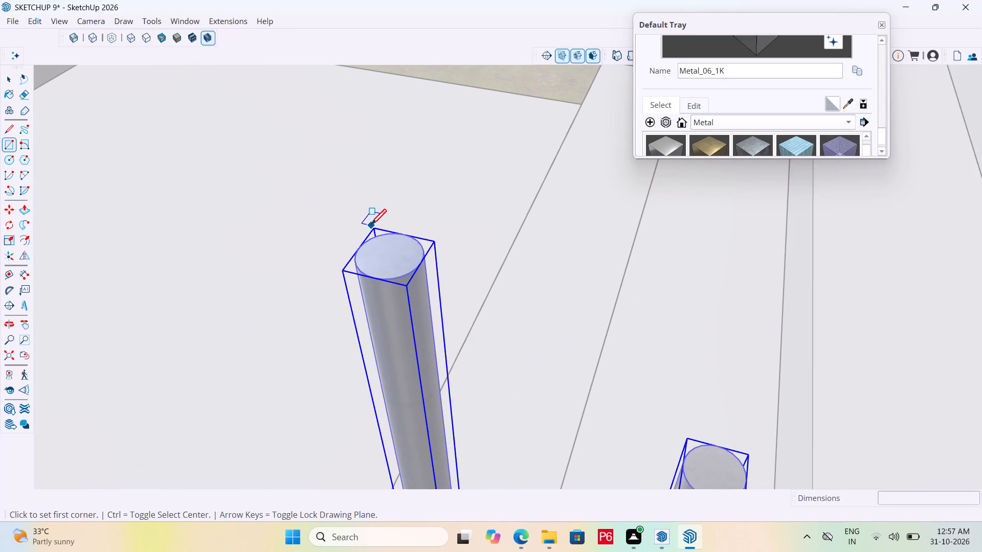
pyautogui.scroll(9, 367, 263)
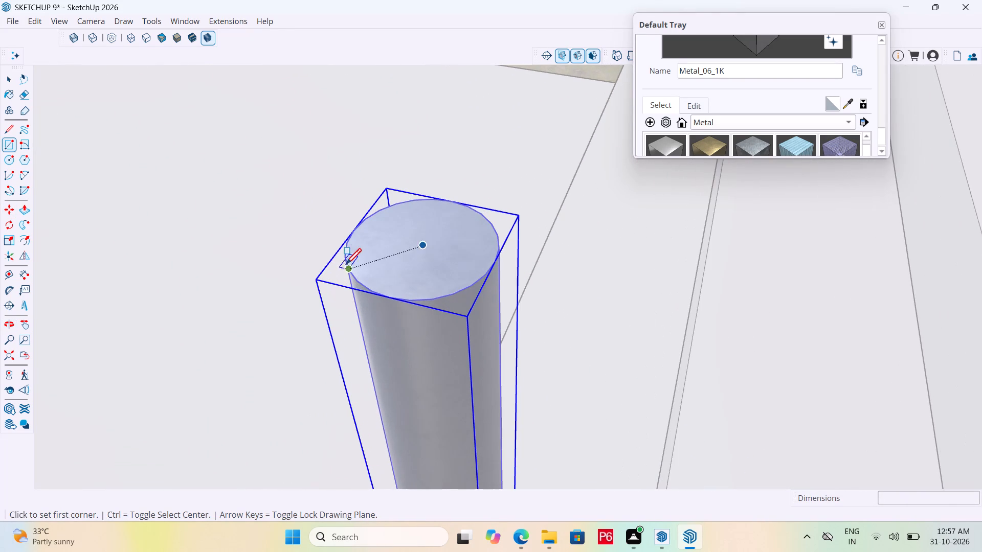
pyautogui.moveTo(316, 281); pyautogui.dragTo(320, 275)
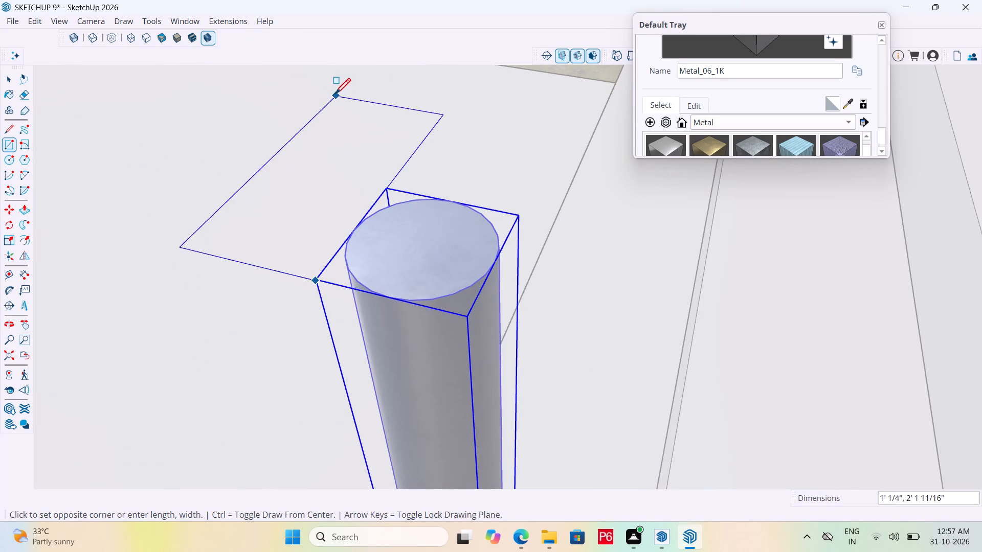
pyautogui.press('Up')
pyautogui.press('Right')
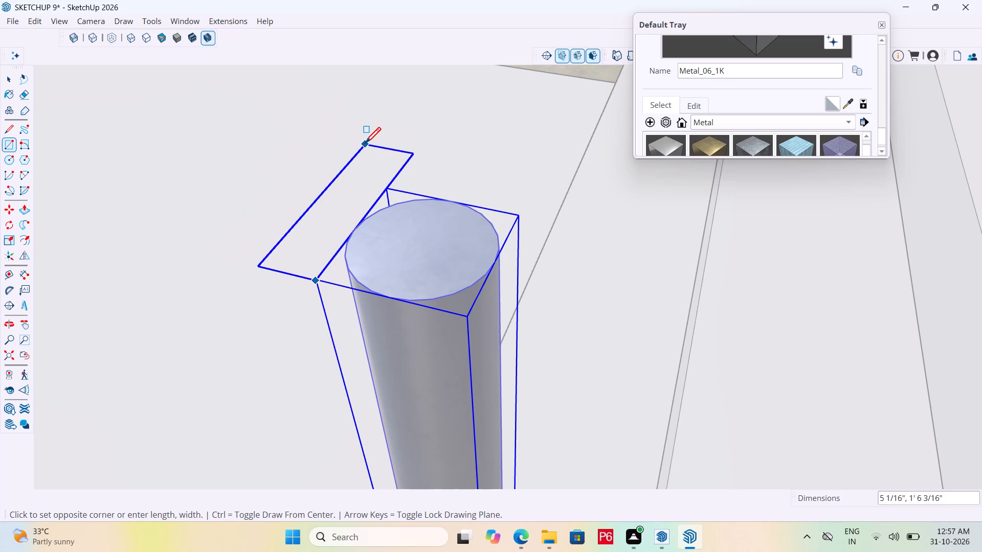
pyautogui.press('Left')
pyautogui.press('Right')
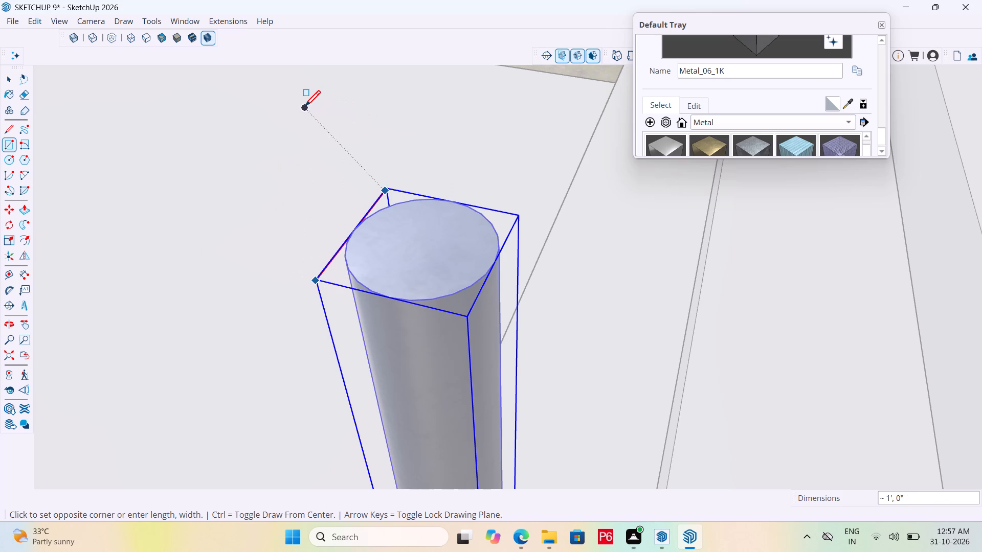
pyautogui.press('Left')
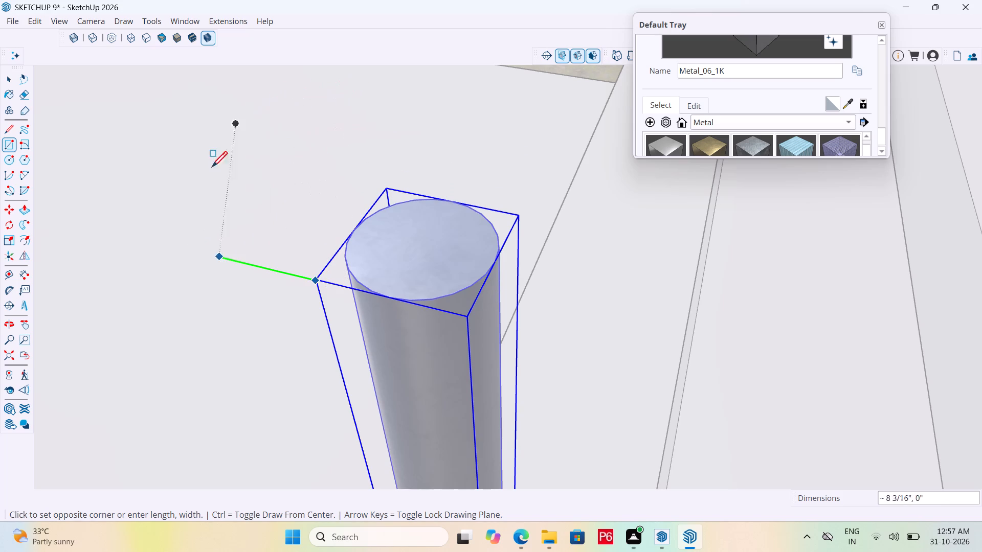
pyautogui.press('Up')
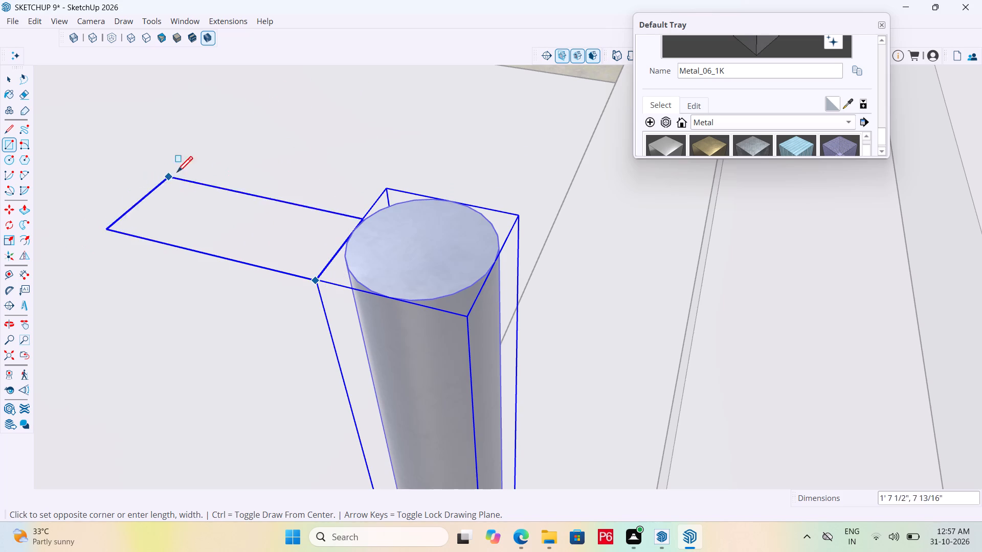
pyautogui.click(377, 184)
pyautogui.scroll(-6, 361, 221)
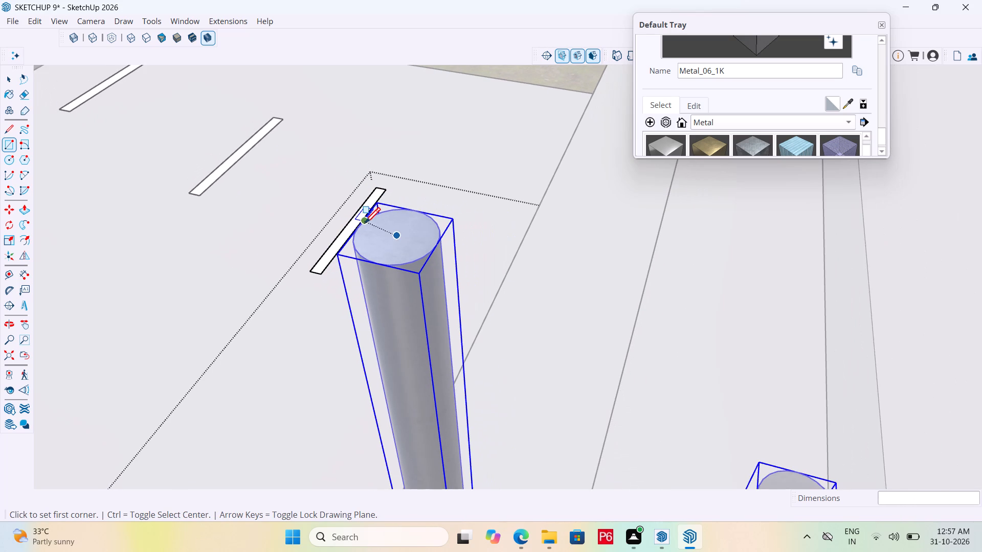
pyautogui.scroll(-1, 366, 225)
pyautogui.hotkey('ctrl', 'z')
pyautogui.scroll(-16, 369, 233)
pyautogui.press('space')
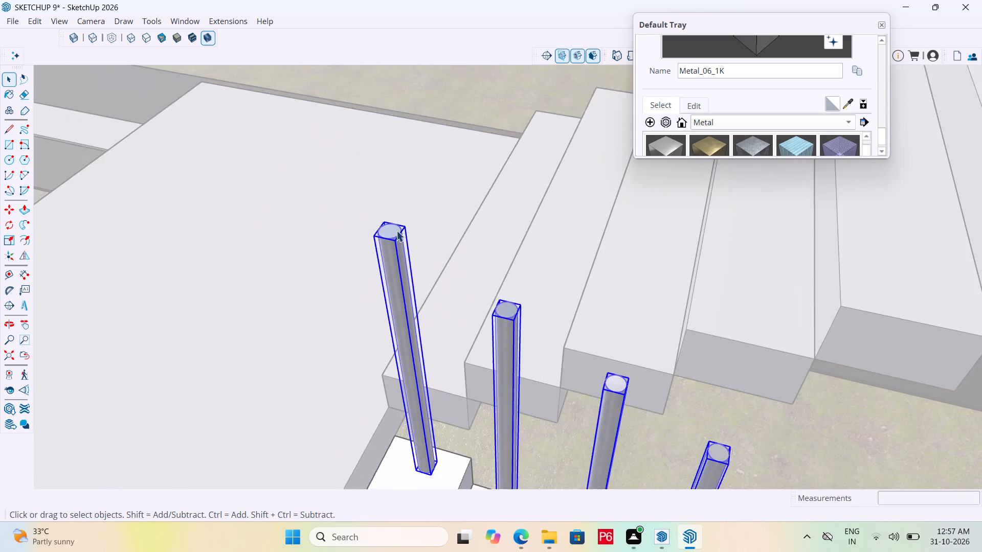
# Finish editing the step component and save the model with the relocated railing posts.
pyautogui.scroll(-17, 396, 231)
pyautogui.press('space')
pyautogui.scroll(-20, 394, 209)
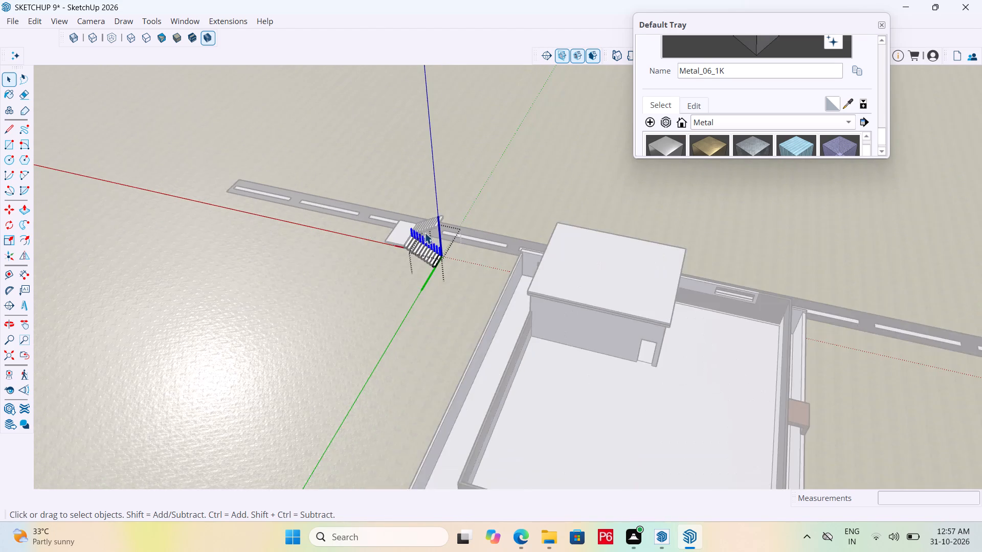
pyautogui.scroll(-20, 425, 233)
pyautogui.scroll(-3, 425, 233)
pyautogui.doubleClick(237, 209)
pyautogui.moveTo(248, 259); pyautogui.dragTo(257, 265, button='middle')
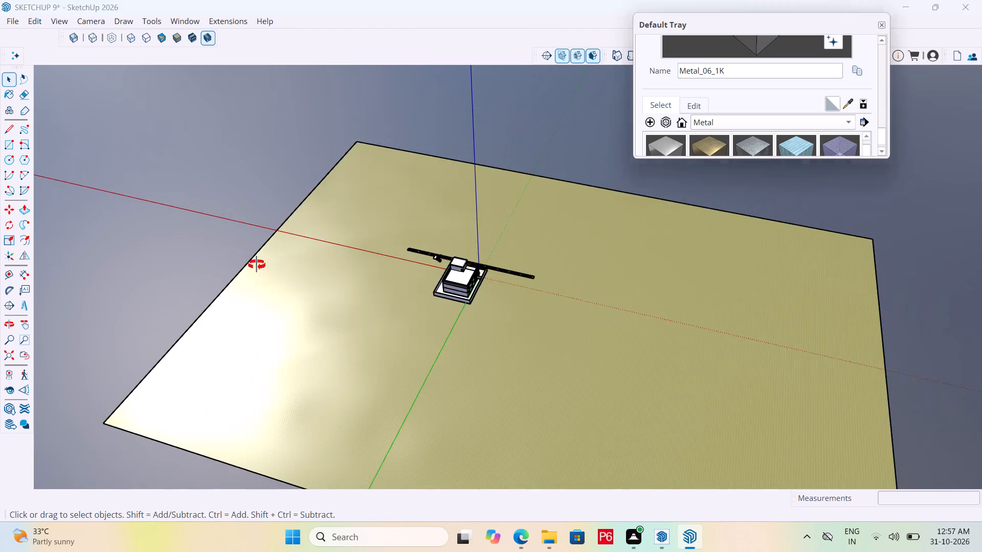
pyautogui.moveTo(257, 265); pyautogui.dragTo(865, 223, button='middle')
pyautogui.hotkey('ctrl', 's')
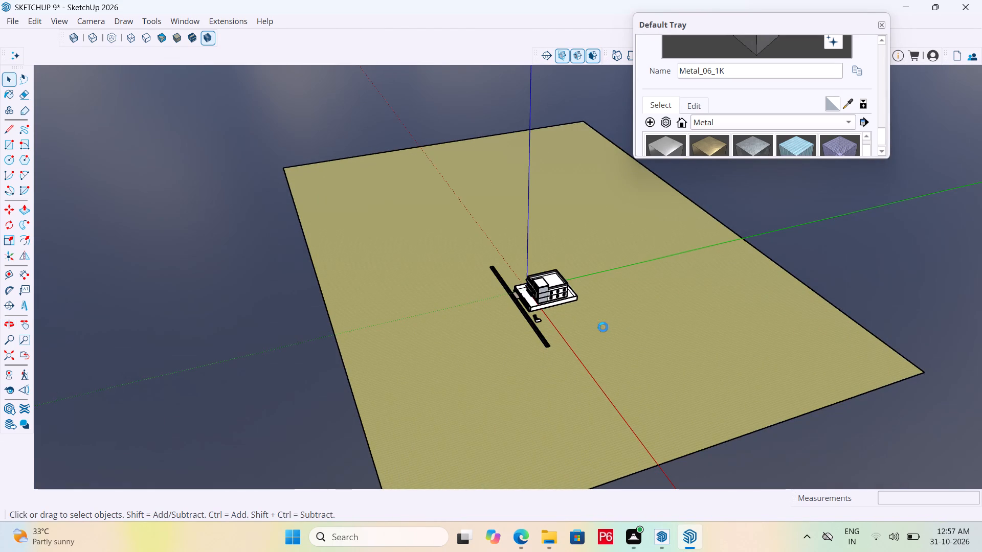
pyautogui.hotkey('ctrl', 's')
pyautogui.hotkey('ctrl', 's')
pyautogui.hotkey('ctrl', 's')
pyautogui.hotkey('ctrl', 's')
pyautogui.hotkey('ctrl', 's')
pyautogui.keyDown('ctrl'); pyautogui.scroll(5, 541, 319); pyautogui.keyUp('ctrl')
pyautogui.hotkey('ctrl', 's')
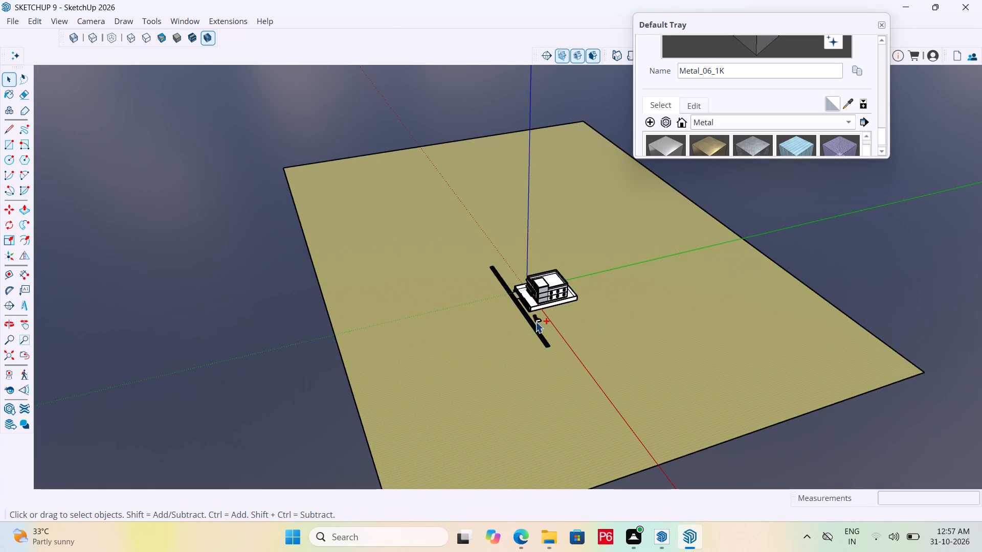
# Open the second flight's uppermost step component and paint its tread with the Wood material Wood_Veneer_15_1K.
pyautogui.press('space')
pyautogui.scroll(11, 535, 321)
pyautogui.press('space')
pyautogui.scroll(3, 530, 325)
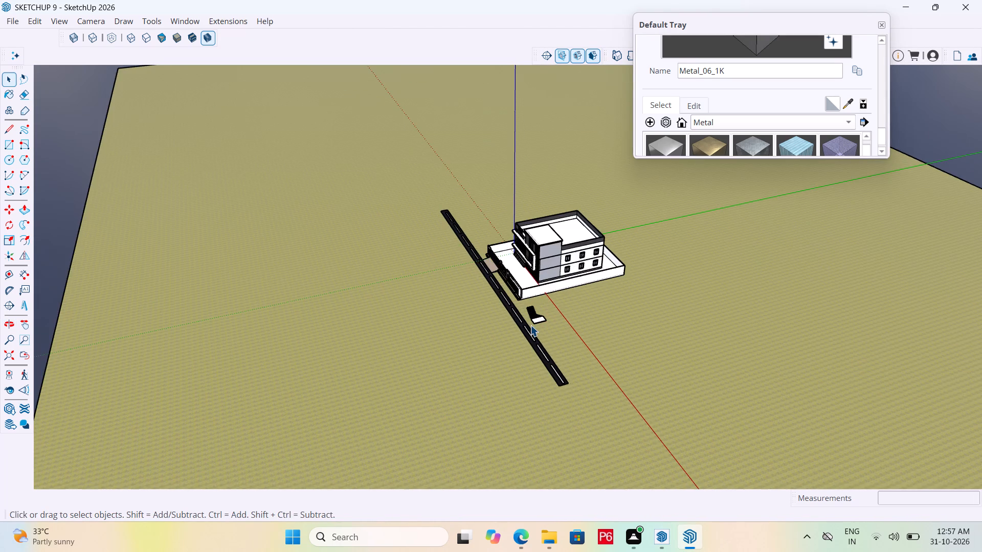
pyautogui.scroll(5, 530, 325)
pyautogui.moveTo(530, 325); pyautogui.dragTo(689, 333, button='middle')
pyautogui.scroll(7, 689, 333)
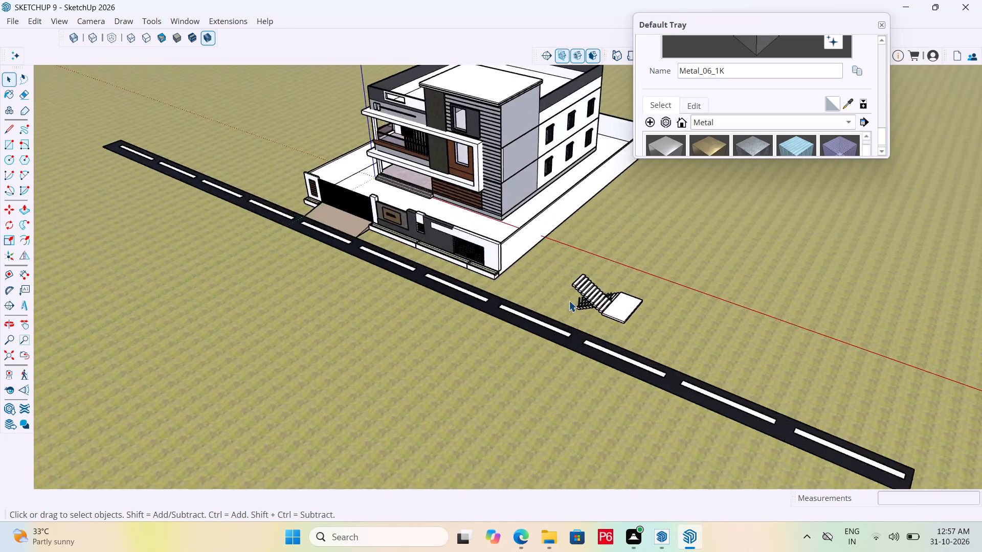
pyautogui.scroll(14, 569, 301)
pyautogui.middleClick(605, 308)
pyautogui.scroll(4, 608, 270)
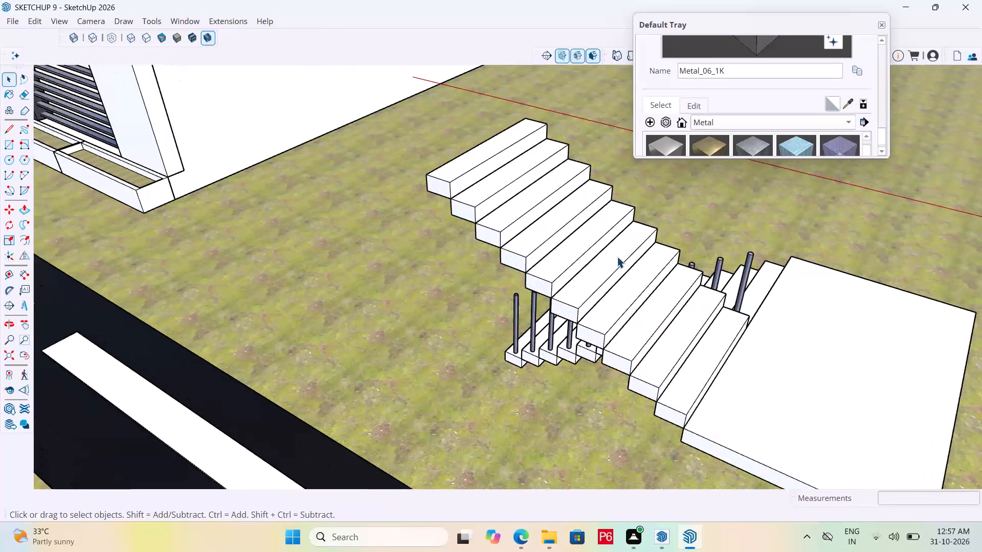
pyautogui.scroll(2, 617, 257)
pyautogui.click(455, 171)
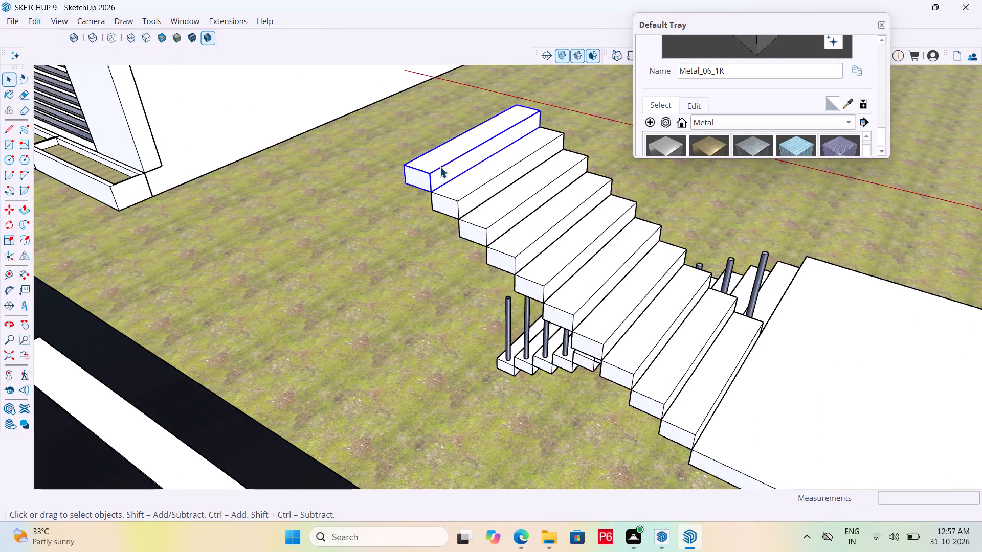
pyautogui.doubleClick(440, 167)
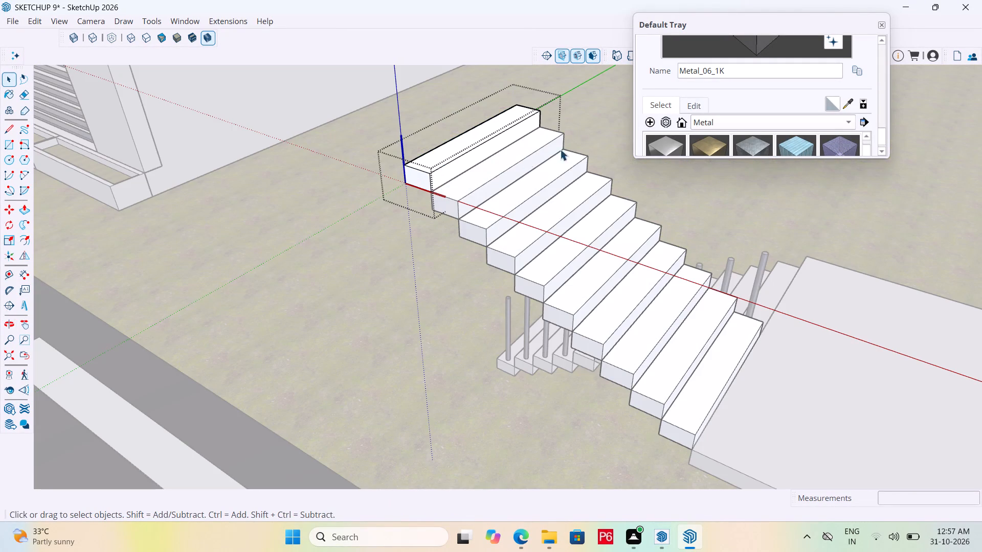
pyautogui.scroll(-5, 478, 186)
pyautogui.click(749, 125)
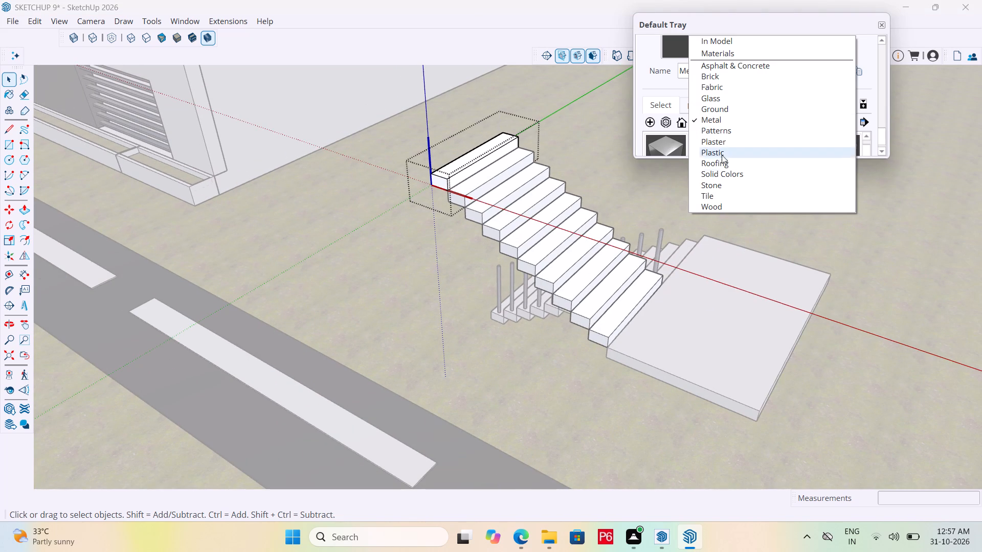
pyautogui.click(726, 207)
pyautogui.scroll(-4, 739, 138)
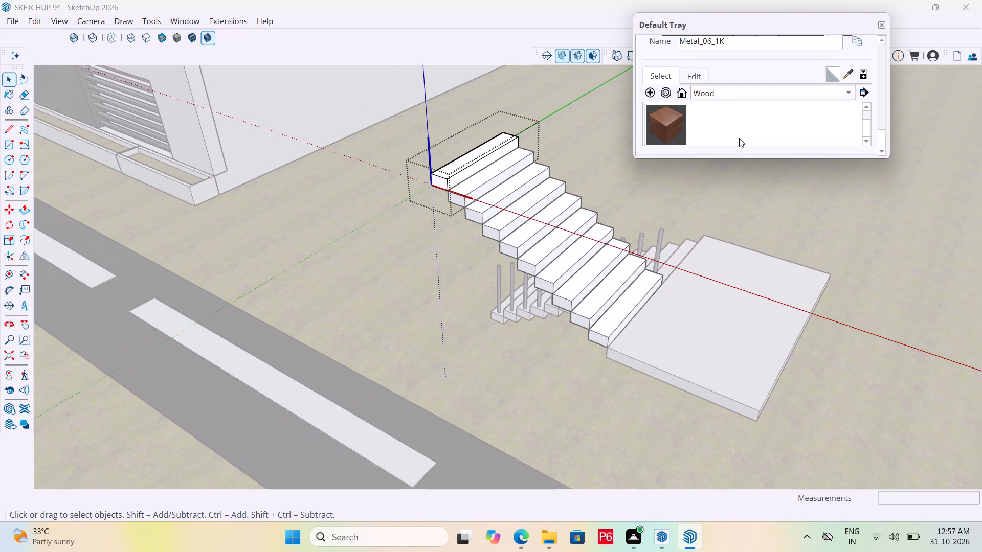
pyautogui.scroll(-2, 739, 138)
pyautogui.click(676, 132)
pyautogui.click(484, 153)
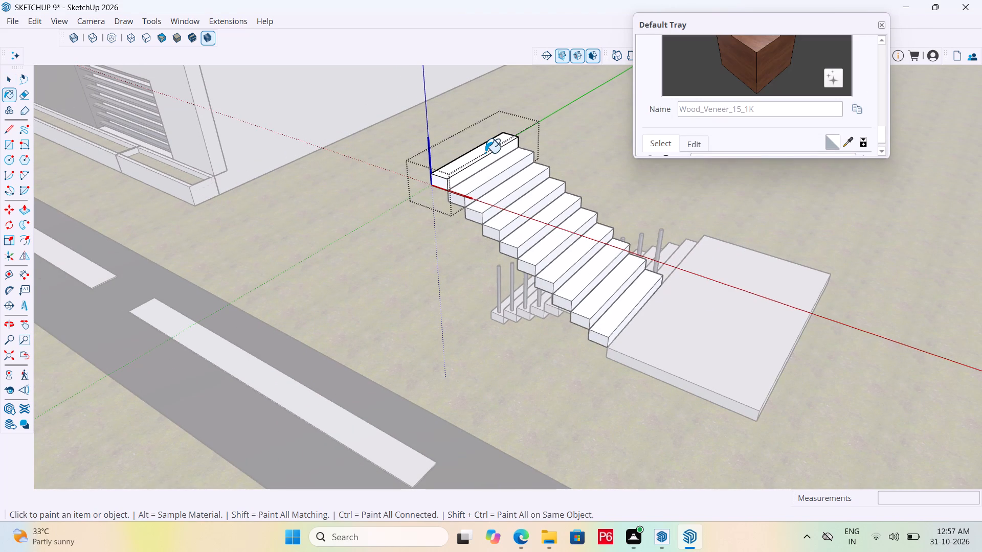
# Paint the remaining front, side and back faces and the underside of the second flight's step component with Wood_Veneer_15_1K.
pyautogui.scroll(9, 473, 164)
pyautogui.click(447, 183)
pyautogui.click(398, 189)
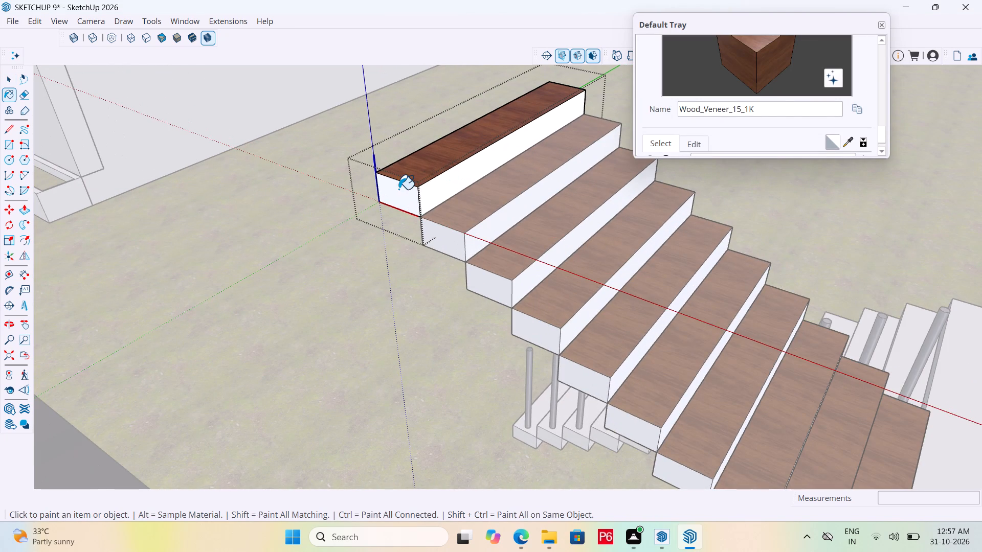
pyautogui.moveTo(422, 205); pyautogui.dragTo(770, 196, button='middle')
pyautogui.click(589, 173)
pyautogui.moveTo(649, 202); pyautogui.dragTo(643, 134, button='middle')
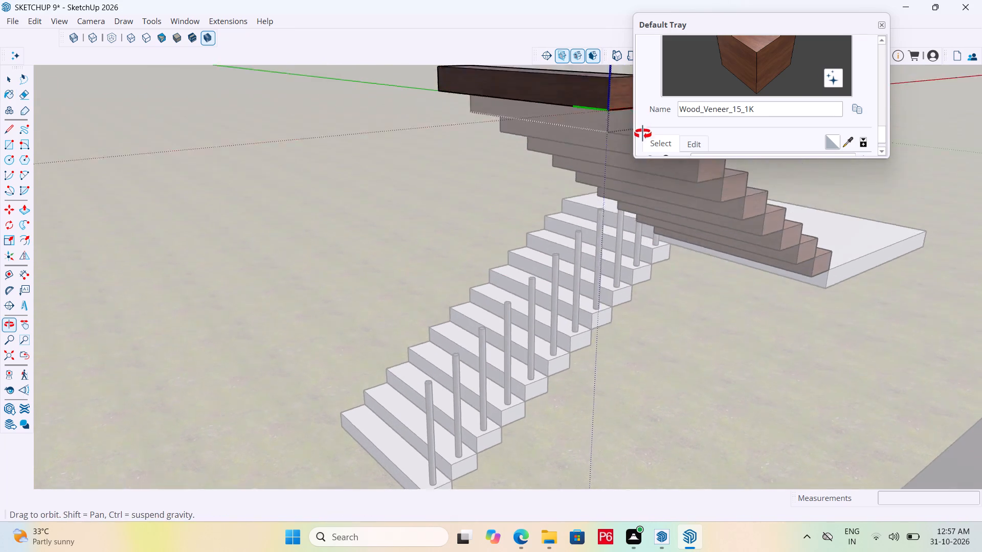
pyautogui.moveTo(643, 134); pyautogui.dragTo(639, 113, button='middle')
pyautogui.scroll(-6, 478, 245)
pyautogui.moveTo(506, 245); pyautogui.dragTo(509, 138, button='middle')
pyautogui.scroll(2, 509, 138)
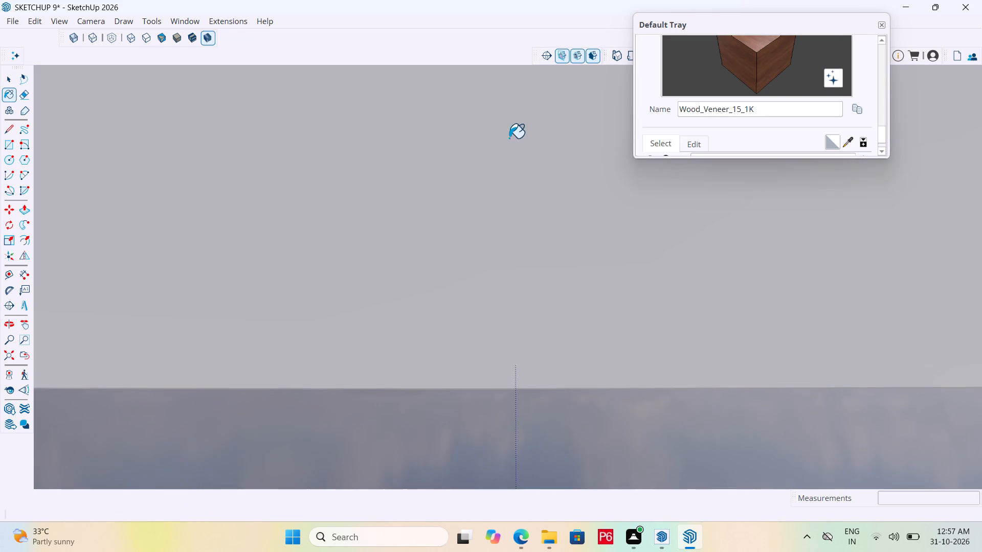
pyautogui.scroll(1, 509, 138)
pyautogui.scroll(-1, 506, 167)
pyautogui.moveTo(506, 181); pyautogui.dragTo(487, 306, button='middle')
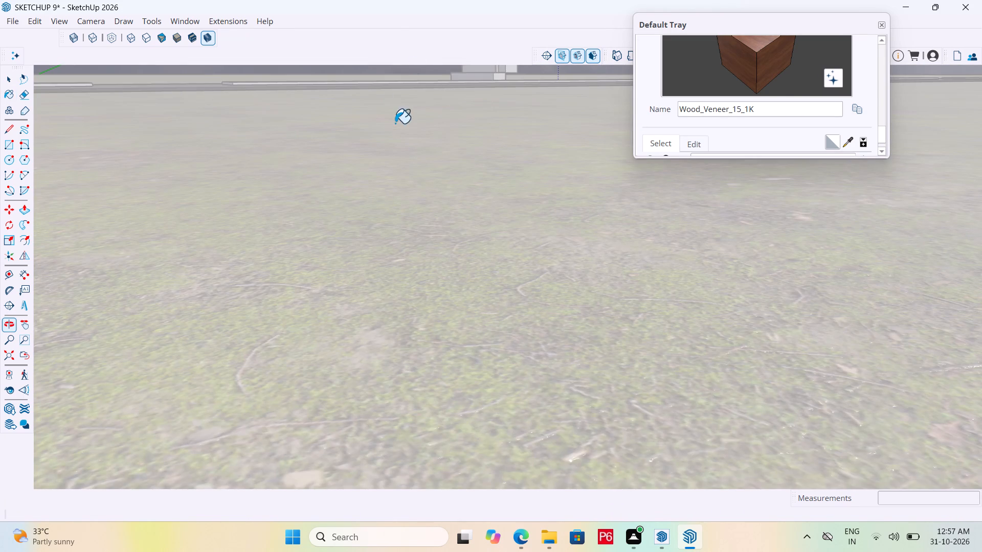
pyautogui.scroll(-13, 510, 321)
pyautogui.scroll(-7, 477, 348)
pyautogui.scroll(3, 545, 70)
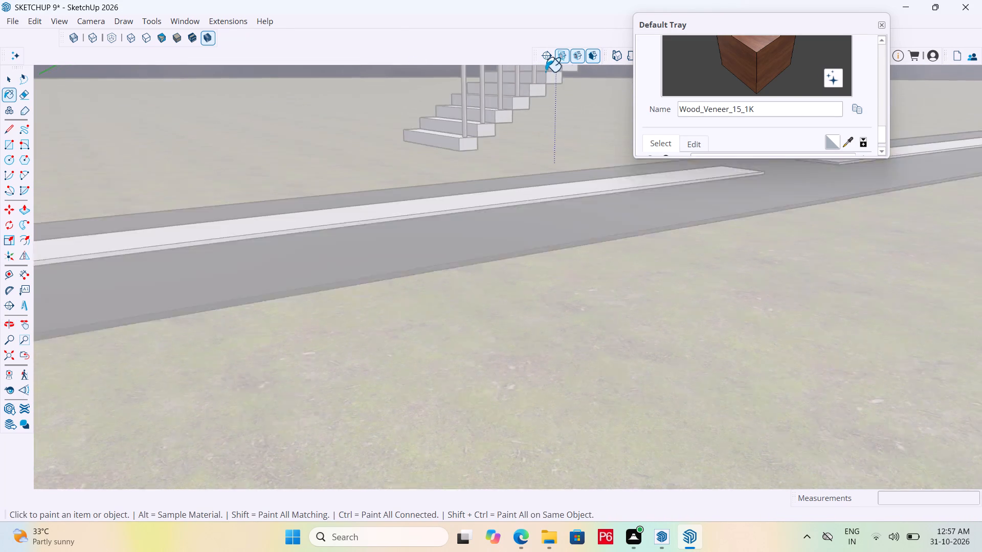
pyautogui.scroll(14, 545, 72)
pyautogui.scroll(-15, 447, 222)
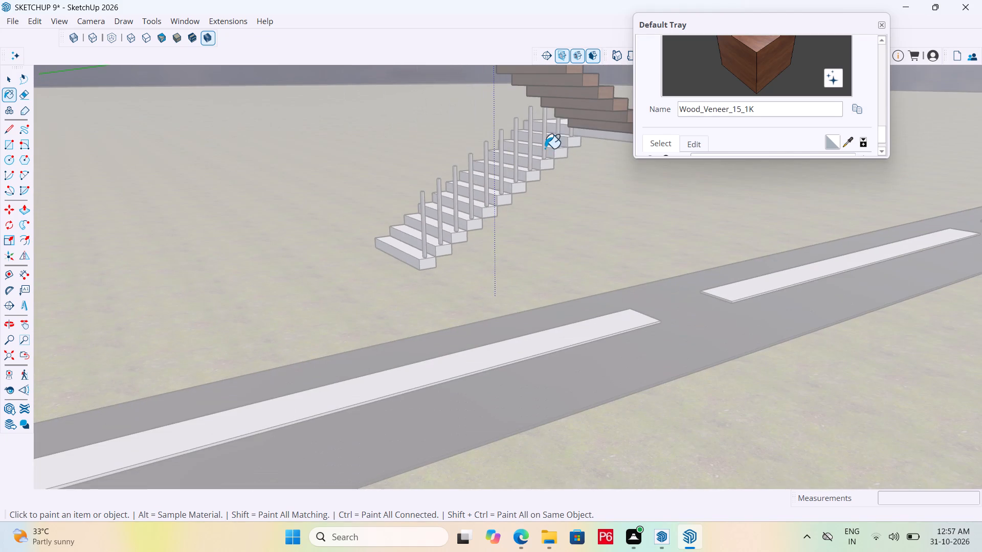
pyautogui.moveTo(550, 126); pyautogui.dragTo(518, 182, button='middle')
pyautogui.scroll(-1, 527, 169)
pyautogui.scroll(-6, 509, 224)
pyautogui.scroll(1, 500, 158)
pyautogui.moveTo(500, 157); pyautogui.dragTo(516, 63, button='middle')
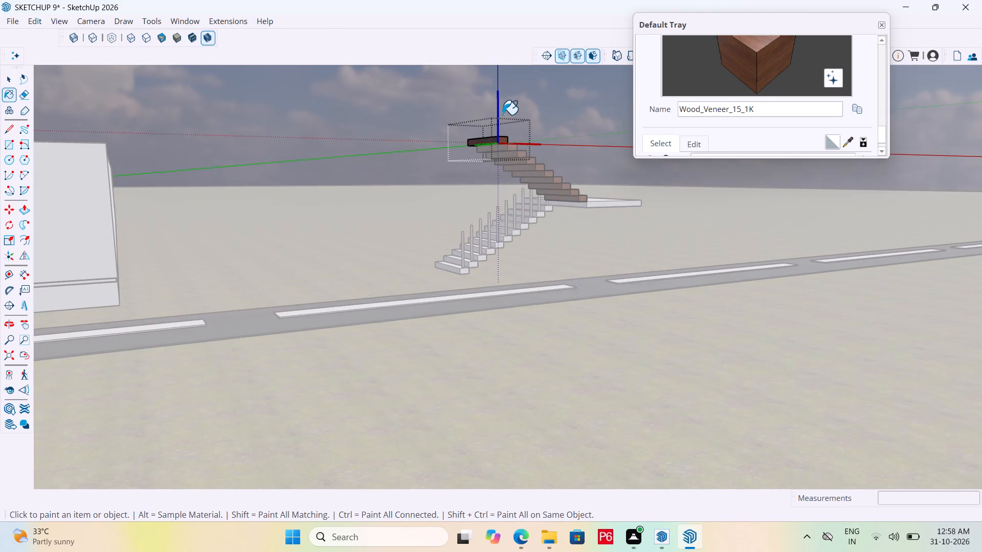
pyautogui.scroll(20, 502, 115)
pyautogui.scroll(6, 502, 115)
pyautogui.click(512, 97)
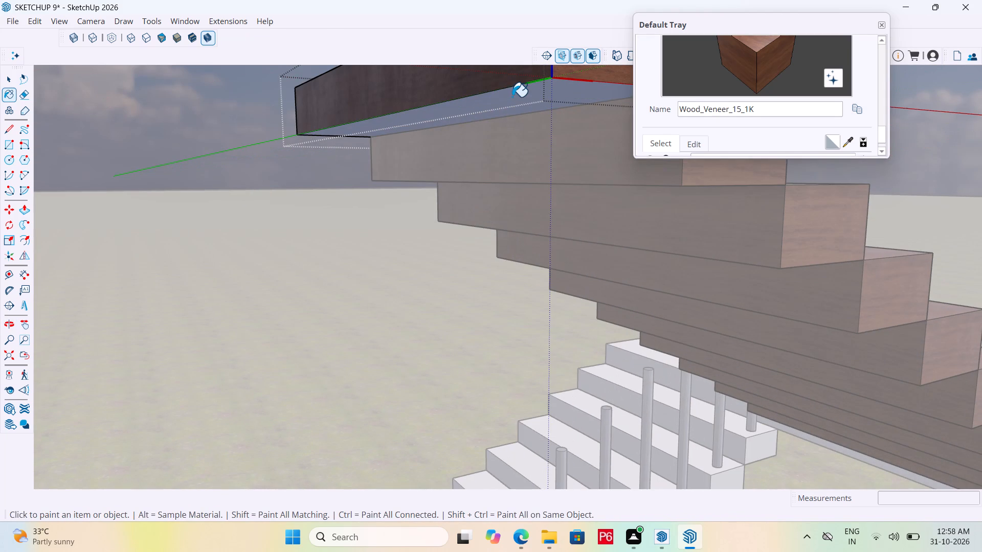
# Push the underside of the second flight's step component upward by 3" to thin the treads.
pyautogui.scroll(-3, 481, 129)
pyautogui.moveTo(470, 145); pyautogui.dragTo(373, 114, button='middle')
pyautogui.scroll(-2, 420, 152)
pyautogui.moveTo(416, 167); pyautogui.dragTo(503, 185, button='middle')
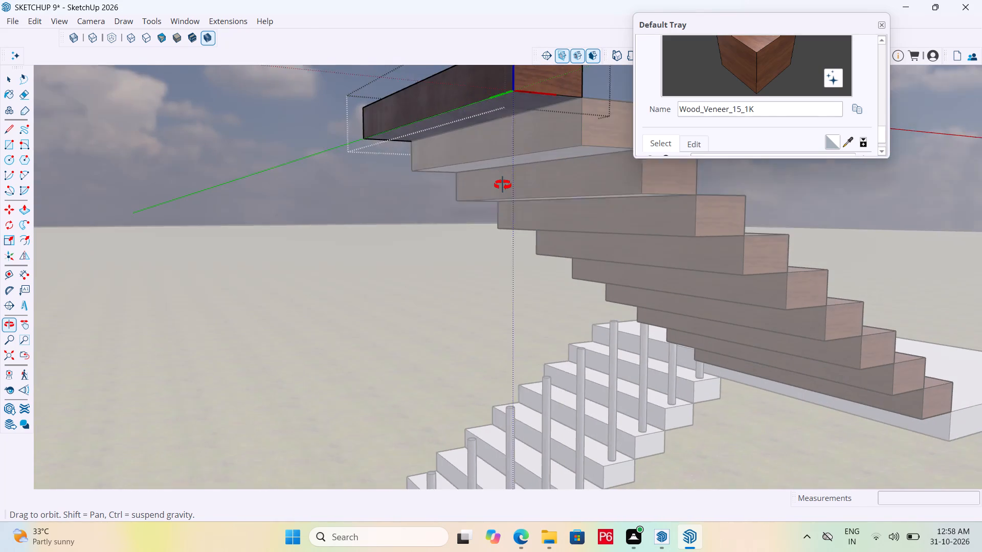
pyautogui.moveTo(503, 185); pyautogui.dragTo(502, 186, button='middle')
pyautogui.scroll(-4, 420, 224)
pyautogui.scroll(5, 413, 233)
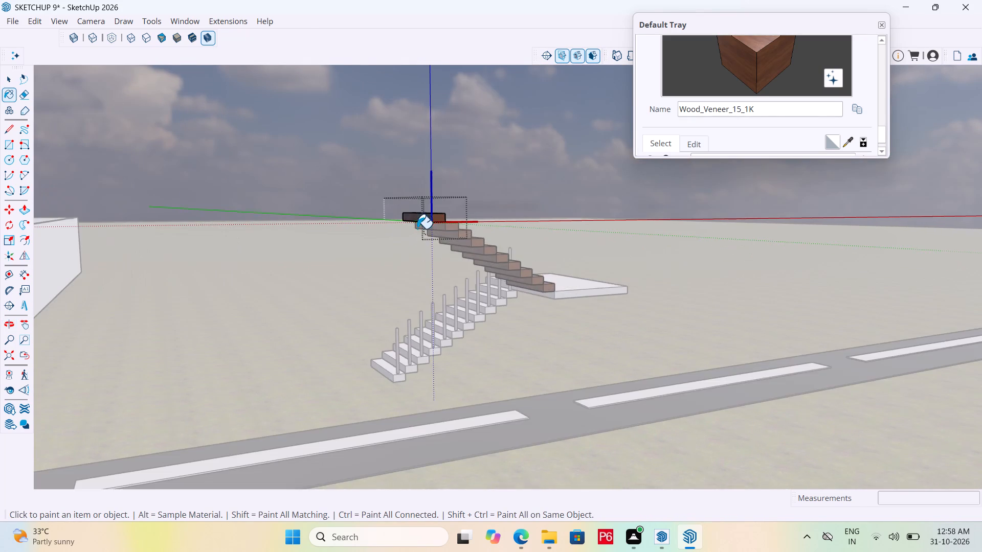
pyautogui.scroll(5, 417, 228)
pyautogui.scroll(-5, 422, 242)
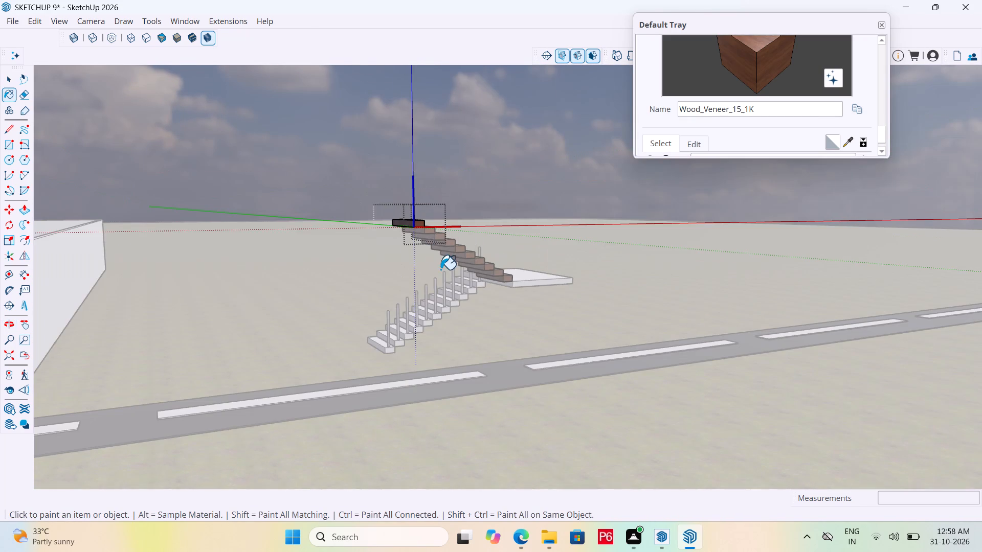
pyautogui.moveTo(438, 266); pyautogui.dragTo(398, 229, button='middle')
pyautogui.scroll(14, 400, 226)
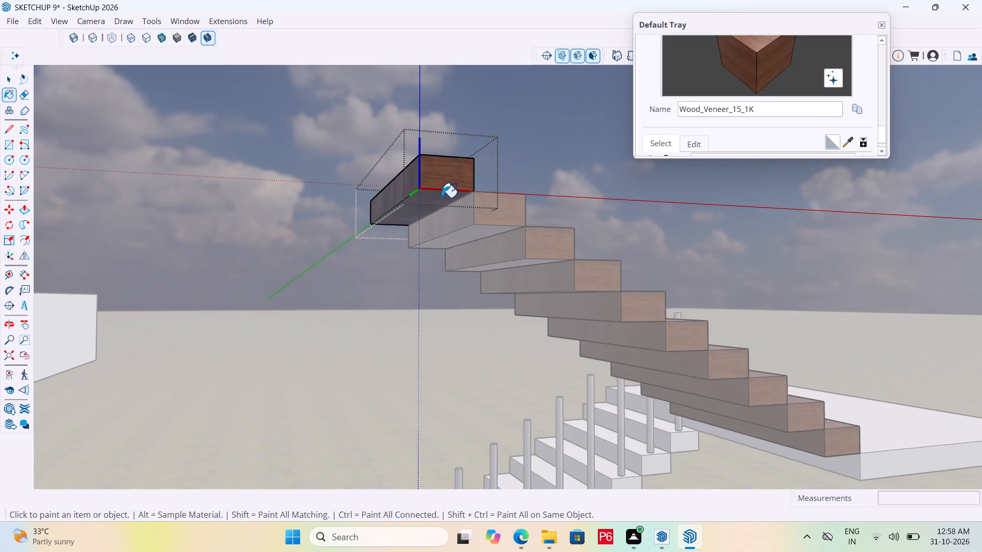
pyautogui.press('space')
pyautogui.tripleClick(438, 195)
pyautogui.click(438, 194)
pyautogui.doubleClick(434, 190)
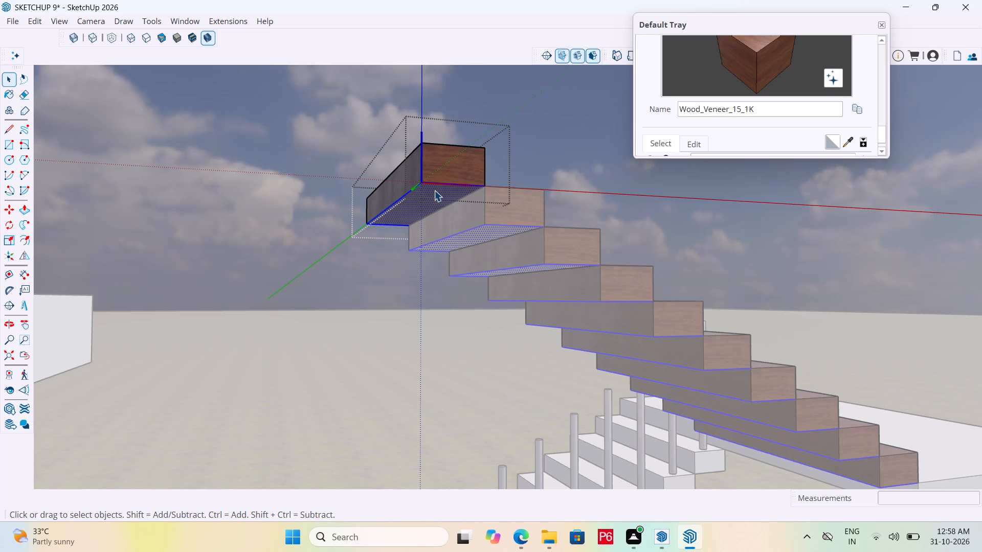
pyautogui.click(434, 190)
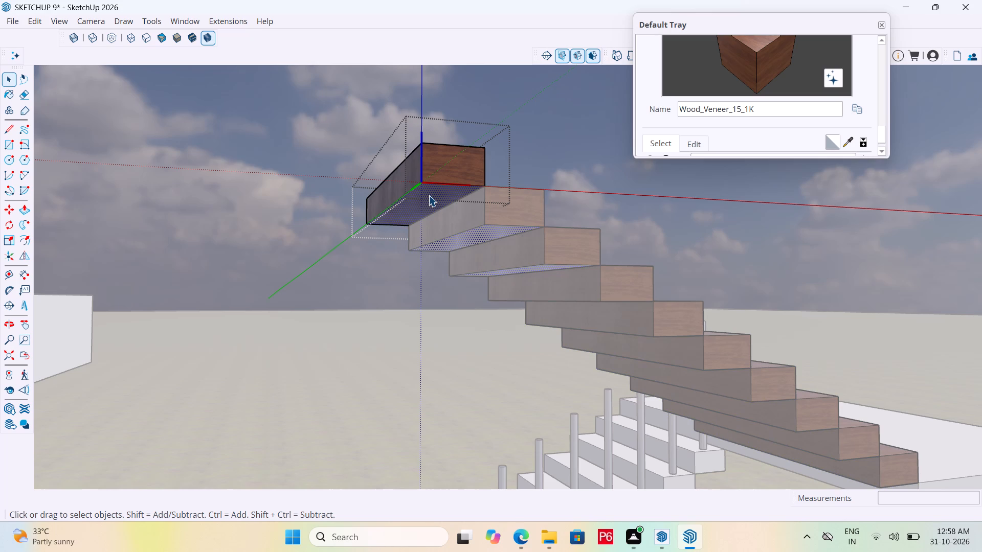
pyautogui.click(429, 195)
pyautogui.press('p')
pyautogui.click(429, 195)
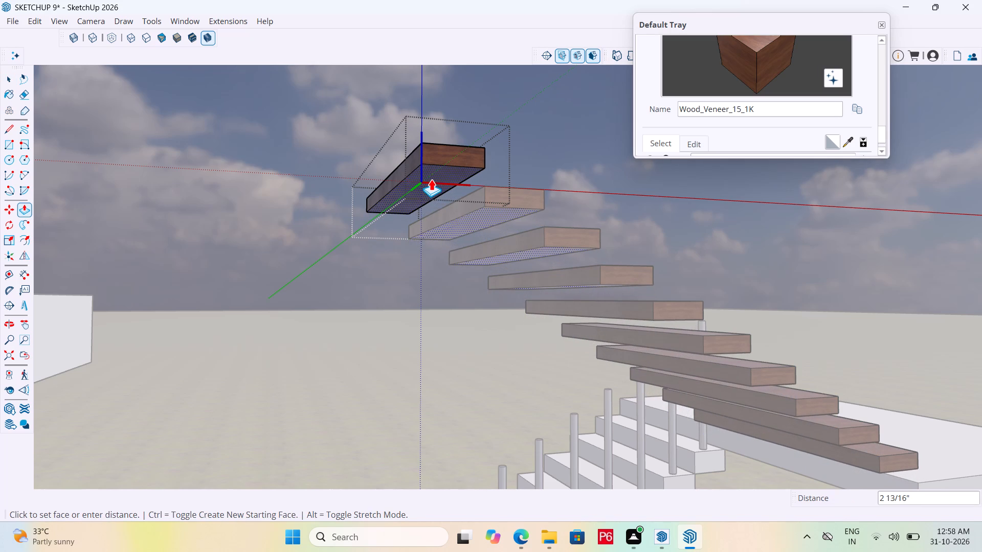
pyautogui.write('3"')
pyautogui.press('Return')
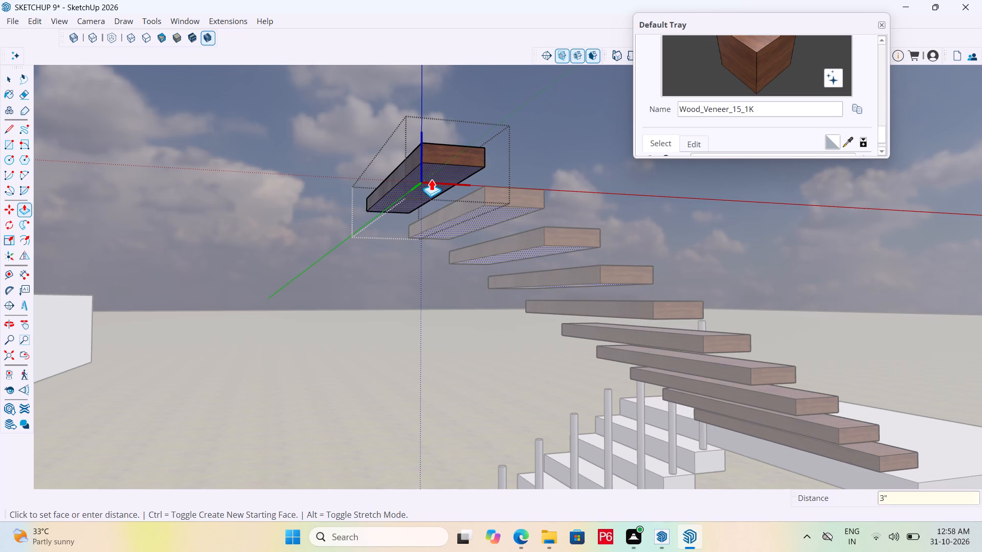
# Finish editing the second flight's step component and save the model.
pyautogui.scroll(-3, 464, 214)
pyautogui.moveTo(460, 220); pyautogui.dragTo(270, 301, button='middle')
pyautogui.press('space')
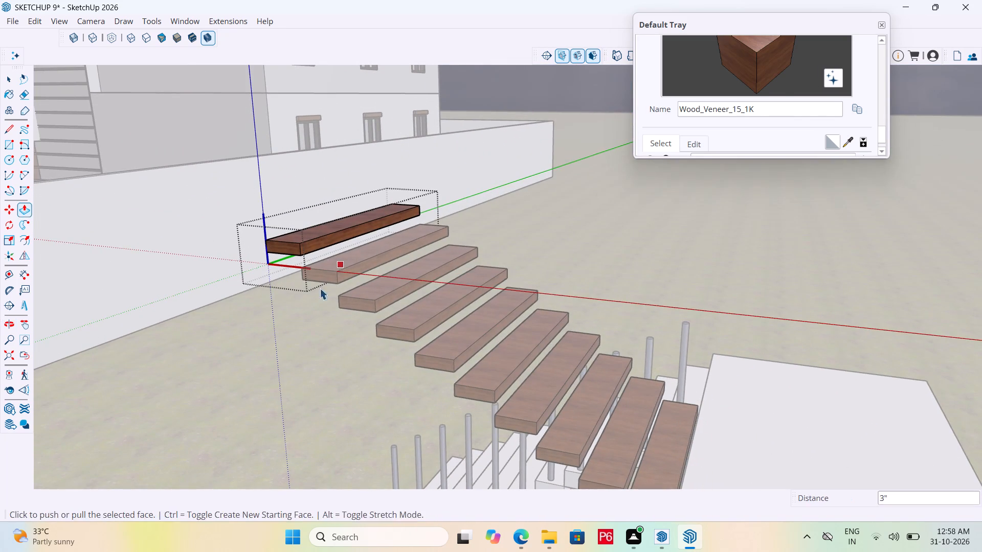
pyautogui.click(588, 244)
pyautogui.hotkey('ctrl', 's')
pyautogui.hotkey('ctrl', 's')
pyautogui.hotkey('ctrl', 's')
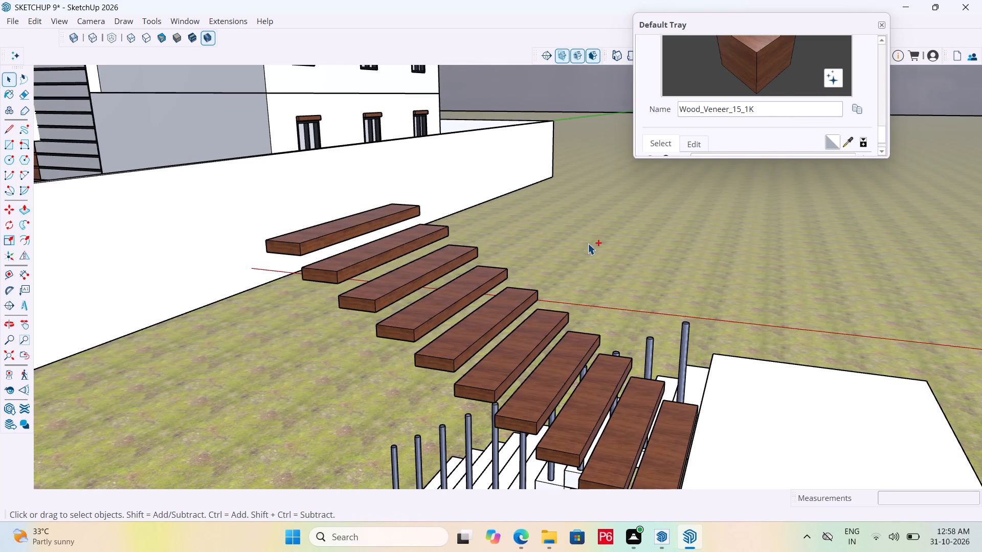
pyautogui.hotkey('ctrl', 's')
pyautogui.press('space')
# Paint the landing slab between the two flights with Wood_Veneer_15_1K.
pyautogui.scroll(-8, 582, 263)
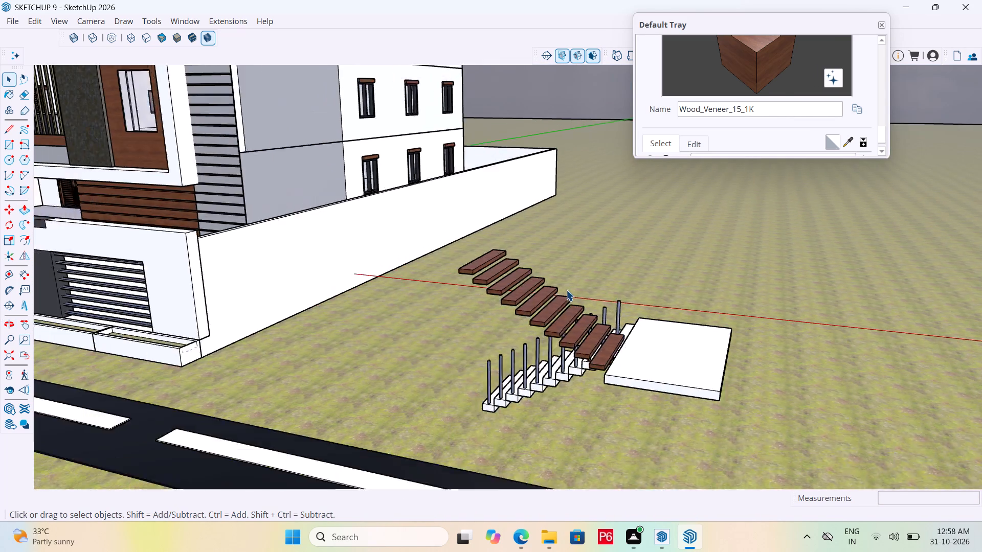
pyautogui.scroll(-3, 566, 290)
pyautogui.moveTo(615, 308); pyautogui.dragTo(391, 348, button='middle')
pyautogui.scroll(5, 382, 350)
pyautogui.click(342, 366)
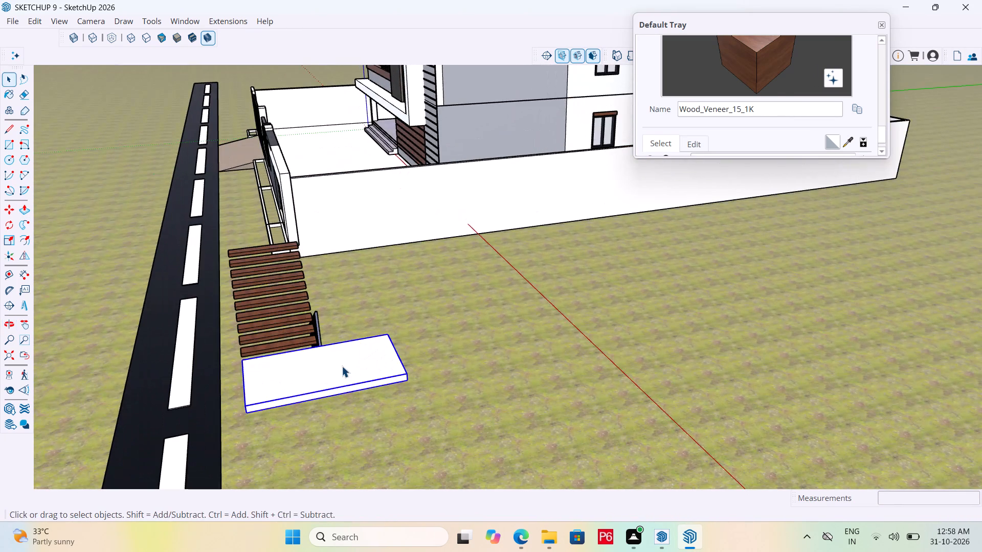
pyautogui.scroll(-2, 711, 113)
pyautogui.click(681, 121)
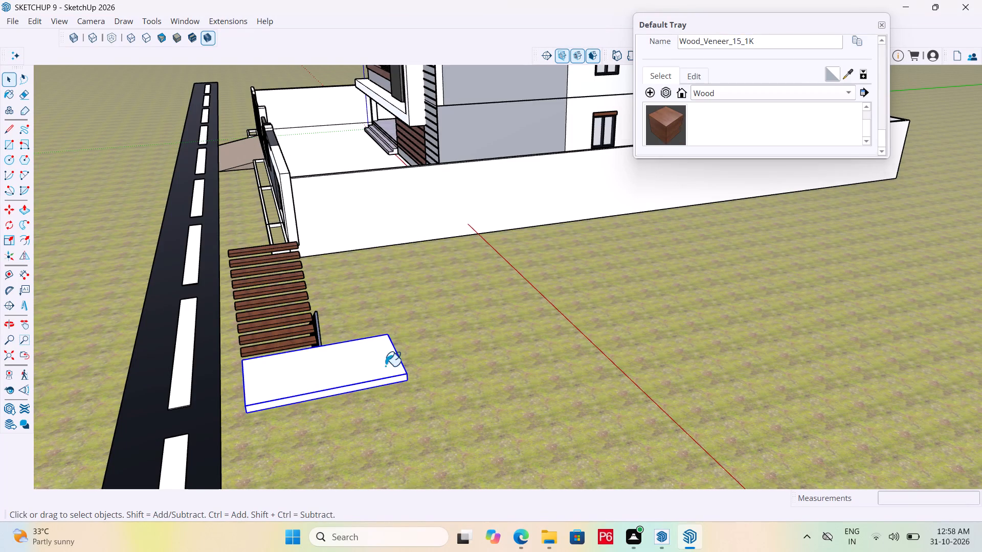
pyautogui.click(370, 371)
# Paint every step of the first flight with Wood_Veneer_15_1K, leaving its railing posts unpainted.
pyautogui.moveTo(459, 351); pyautogui.dragTo(165, 370, button='middle')
pyautogui.scroll(5, 220, 243)
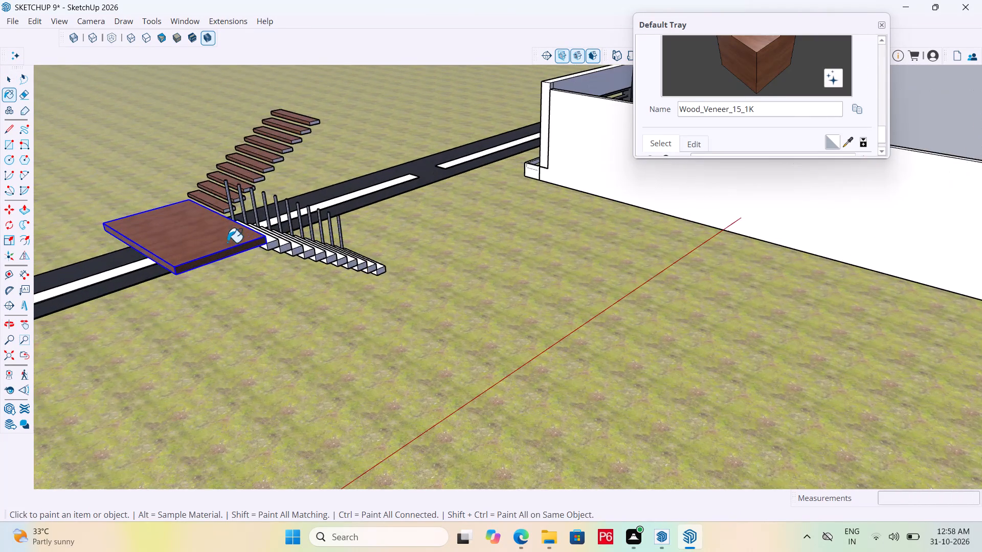
pyautogui.moveTo(372, 282); pyautogui.dragTo(175, 300, button='middle')
pyautogui.scroll(4, 145, 268)
pyautogui.click(354, 159)
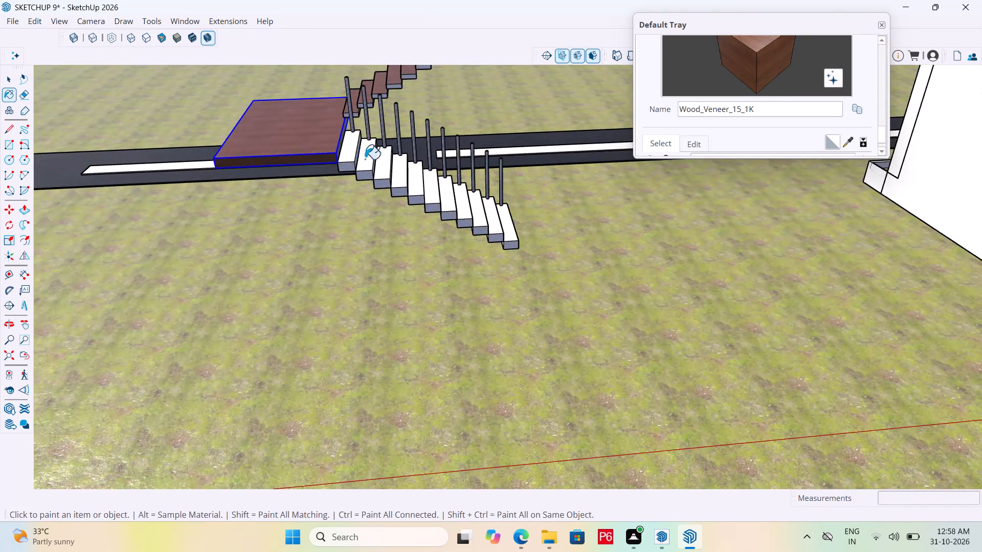
pyautogui.moveTo(371, 162); pyautogui.dragTo(377, 163)
pyautogui.click(390, 169)
pyautogui.moveTo(361, 167); pyautogui.dragTo(366, 167)
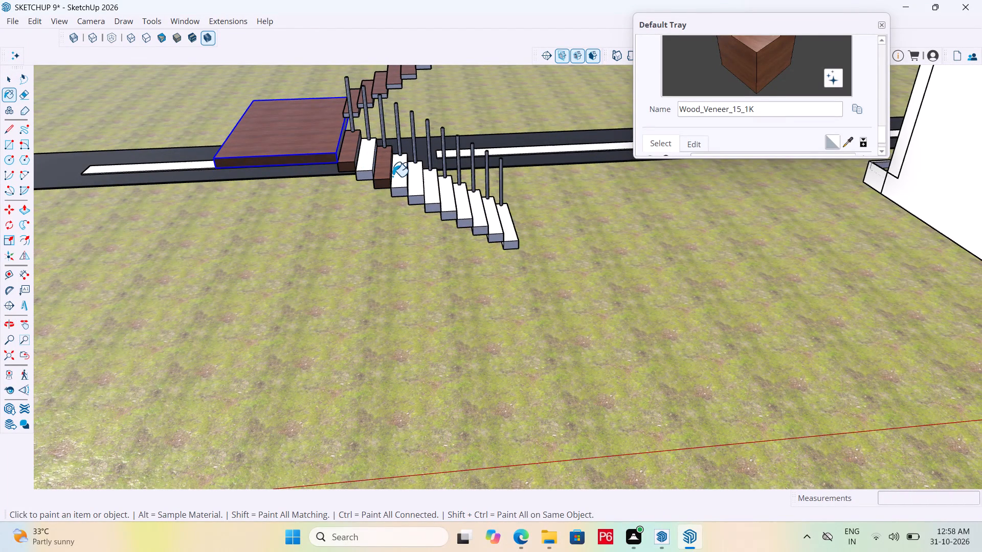
pyautogui.moveTo(392, 176); pyautogui.dragTo(400, 177)
pyautogui.moveTo(417, 181); pyautogui.dragTo(428, 183)
pyautogui.click(435, 191)
pyautogui.moveTo(411, 195); pyautogui.dragTo(426, 195)
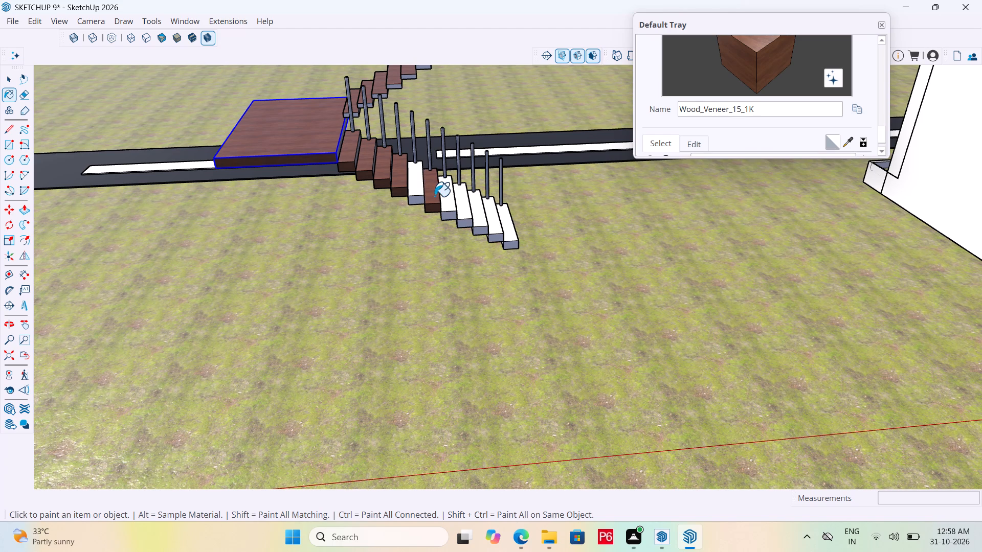
pyautogui.moveTo(404, 192); pyautogui.dragTo(412, 192)
pyautogui.click(412, 192)
pyautogui.click(448, 205)
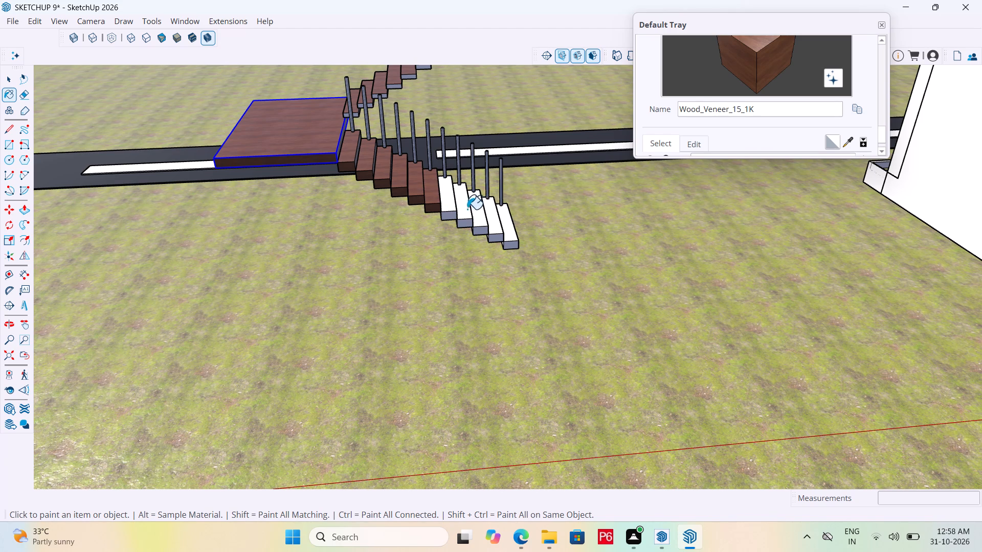
pyautogui.moveTo(465, 209); pyautogui.dragTo(471, 209)
pyautogui.click(480, 209)
pyautogui.click(490, 212)
pyautogui.click(506, 221)
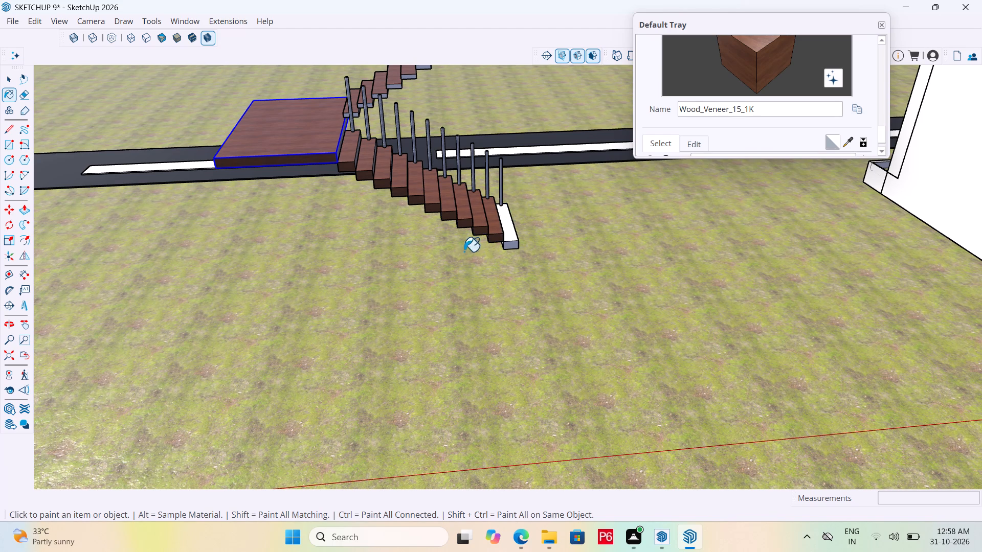
# Open the first flight's uppermost step component and push its underside upward by 3".
pyautogui.moveTo(398, 230); pyautogui.dragTo(483, 201, button='middle')
pyautogui.scroll(4, 309, 175)
pyautogui.moveTo(392, 176); pyautogui.dragTo(392, 149, button='middle')
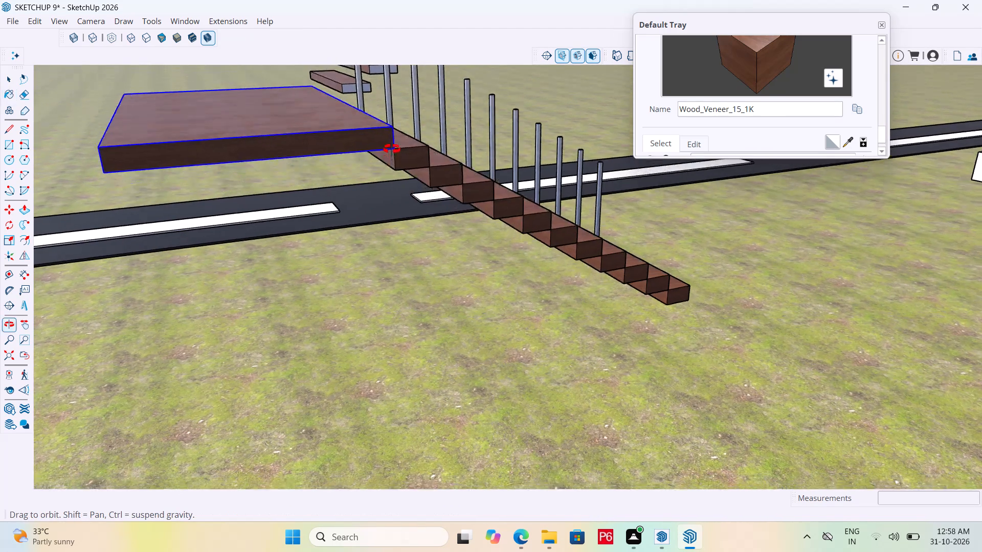
pyautogui.moveTo(392, 149); pyautogui.dragTo(391, 91, button='middle')
pyautogui.scroll(4, 391, 91)
pyautogui.press('space')
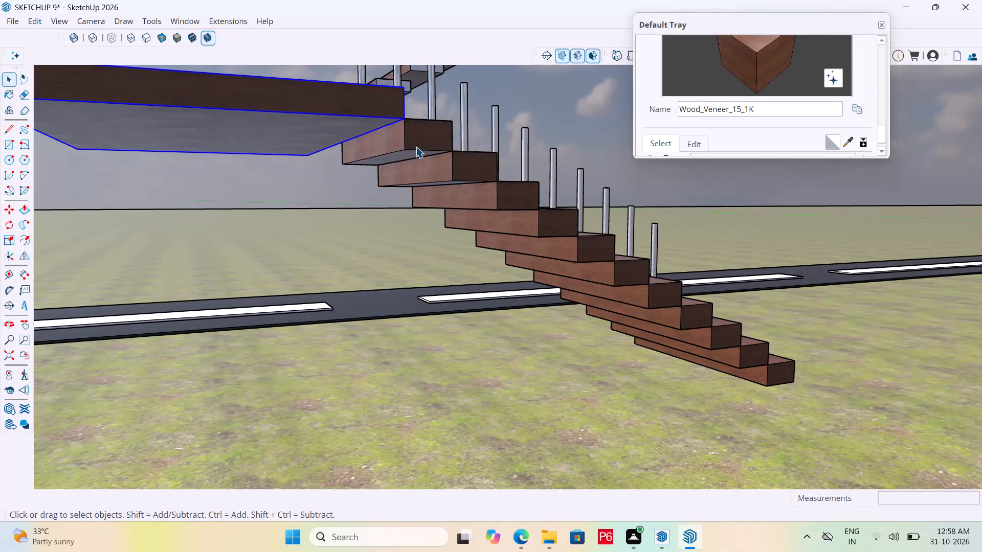
pyautogui.scroll(5, 414, 155)
pyautogui.moveTo(414, 147); pyautogui.dragTo(407, 102, button='middle')
pyautogui.scroll(2, 407, 102)
pyautogui.doubleClick(407, 107)
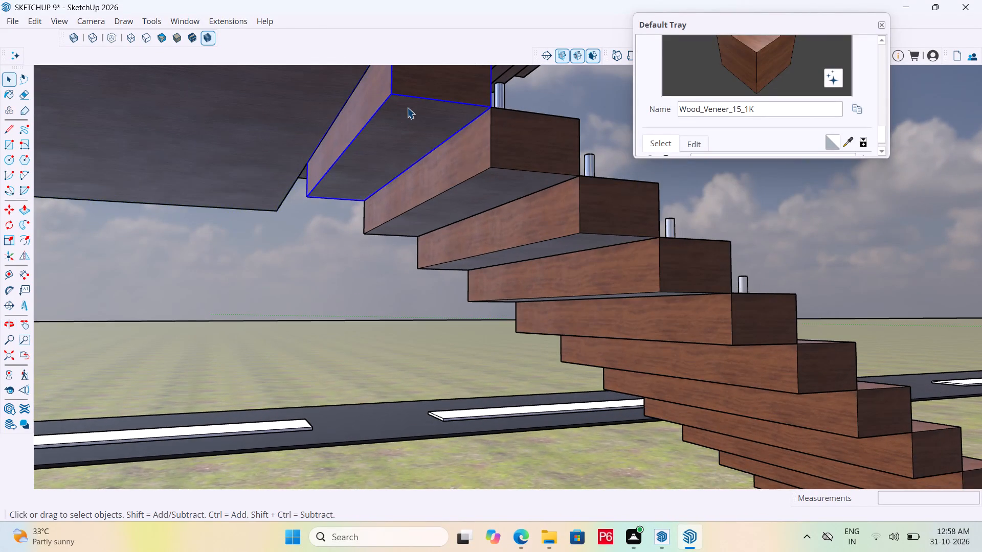
pyautogui.click(397, 120)
pyautogui.press('p')
pyautogui.click(397, 120)
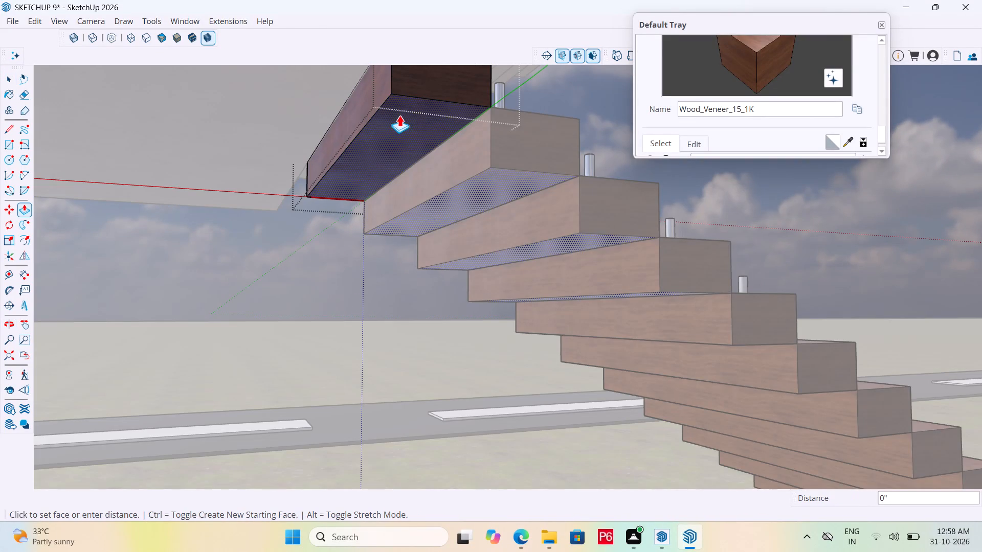
pyautogui.write('3"')
pyautogui.press('Return')
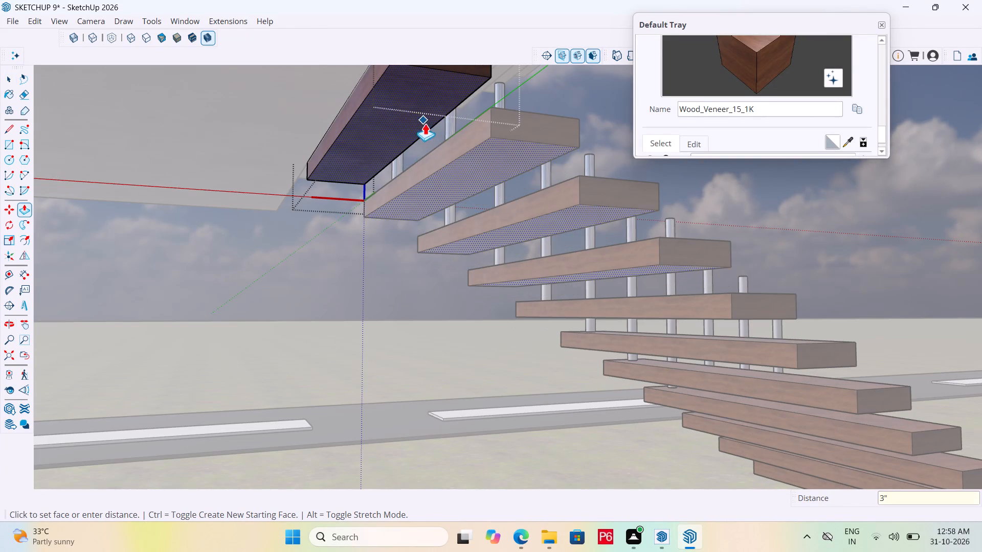
# Save the model with the first flight's thinned steps.
pyautogui.moveTo(424, 160); pyautogui.dragTo(329, 278, button='middle')
pyautogui.scroll(-1, 424, 161)
pyautogui.scroll(-4, 399, 242)
pyautogui.hotkey('ctrl', 's')
pyautogui.hotkey('ctrl', 's')
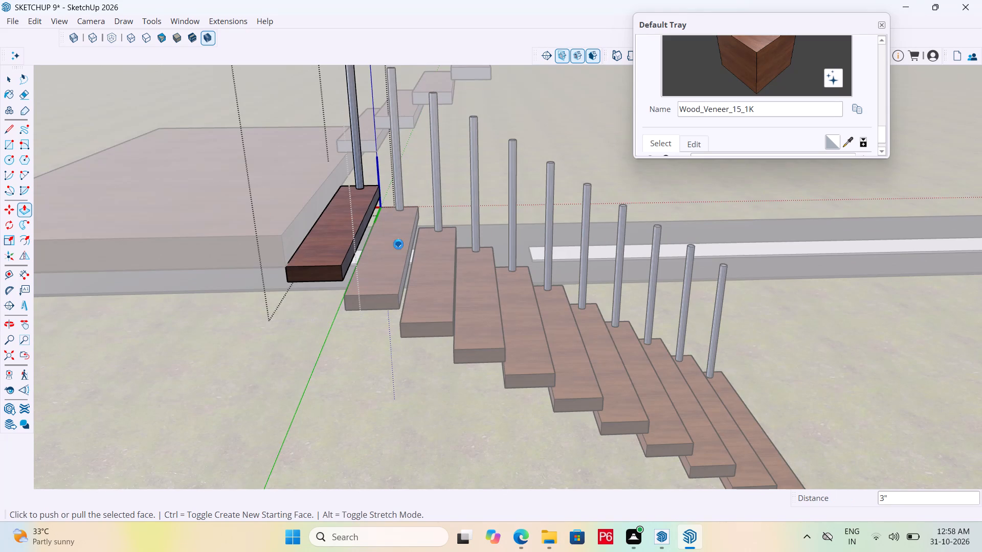
pyautogui.hotkey('ctrl', 's')
pyautogui.hotkey('ctrl', 's')
pyautogui.press('space')
pyautogui.scroll(-4, 405, 257)
pyautogui.press('space')
pyautogui.scroll(-3, 413, 278)
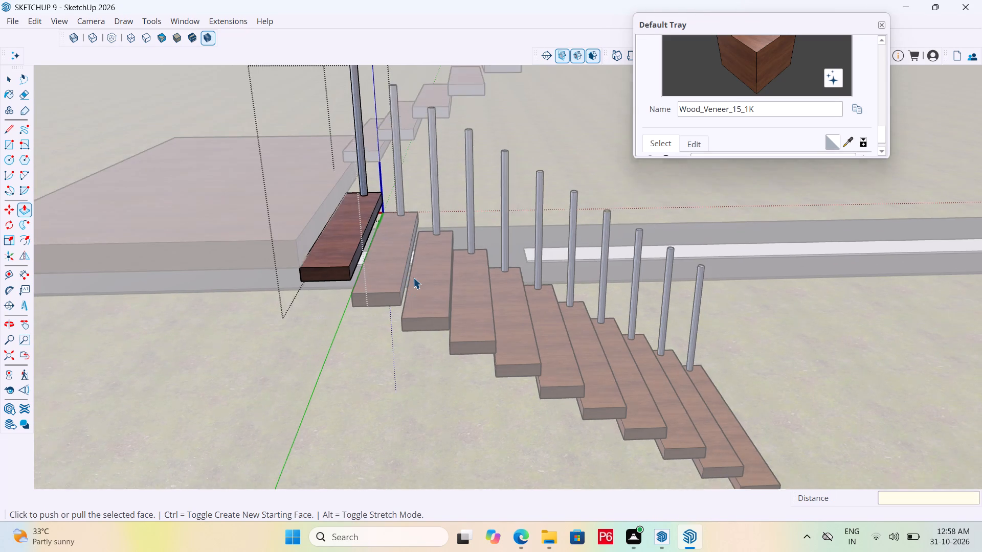
pyautogui.scroll(-10, 413, 278)
pyautogui.scroll(-9, 352, 324)
pyautogui.moveTo(342, 335); pyautogui.dragTo(344, 336, button='middle')
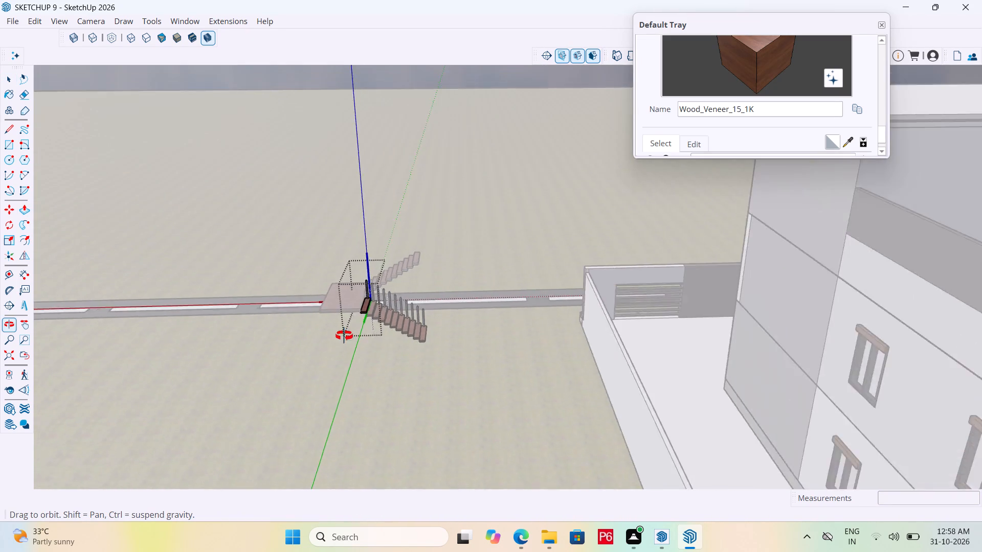
# Close the first flight's step component and return to the whole model.
pyautogui.moveTo(344, 336); pyautogui.dragTo(974, 284, button='middle')
pyautogui.scroll(-6, 508, 350)
pyautogui.moveTo(488, 372); pyautogui.dragTo(537, 388, button='middle')
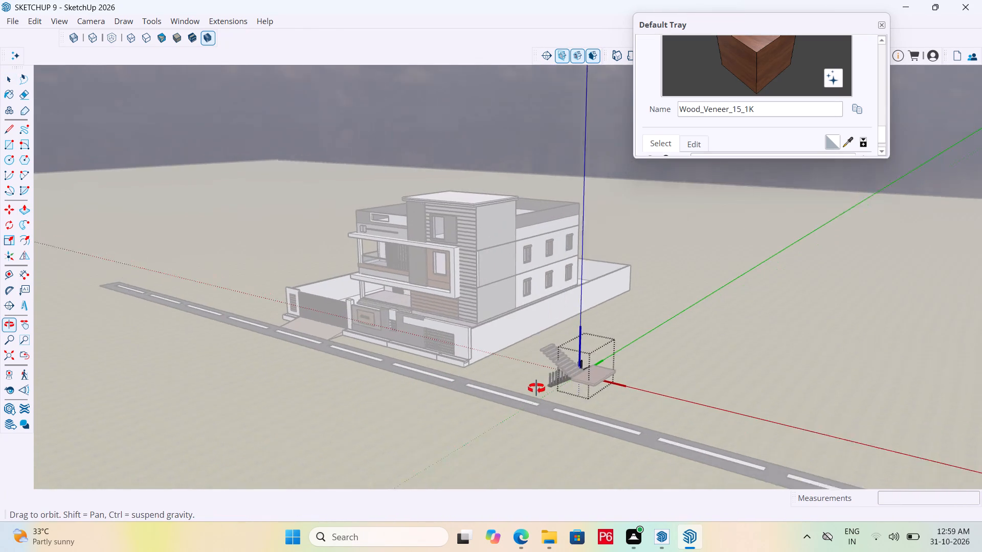
pyautogui.moveTo(537, 388); pyautogui.dragTo(538, 388, button='middle')
pyautogui.press('space')
pyautogui.click(894, 178)
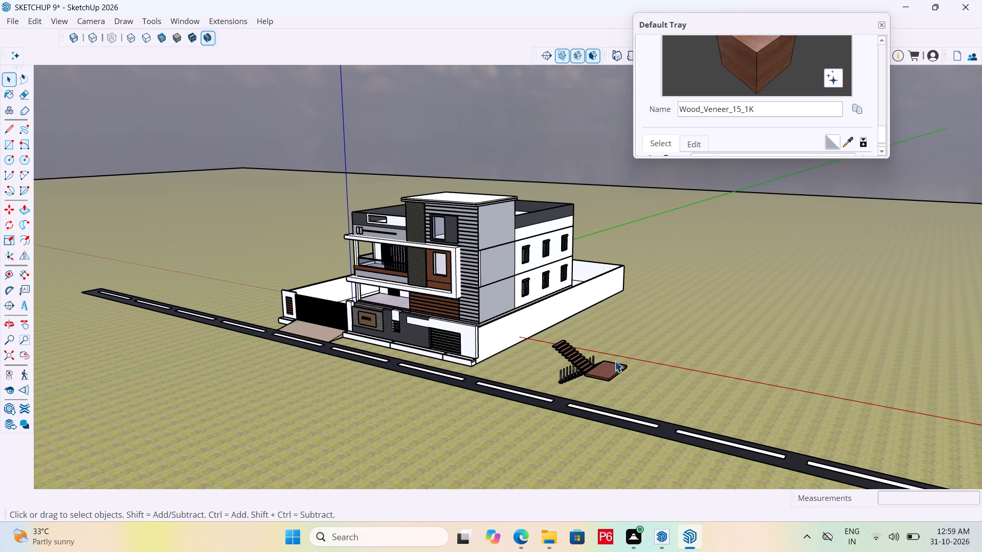
# Examine the veneered landing and both stair flights up close, checking the steps next to the landing.
pyautogui.click(614, 365)
pyautogui.scroll(13, 579, 370)
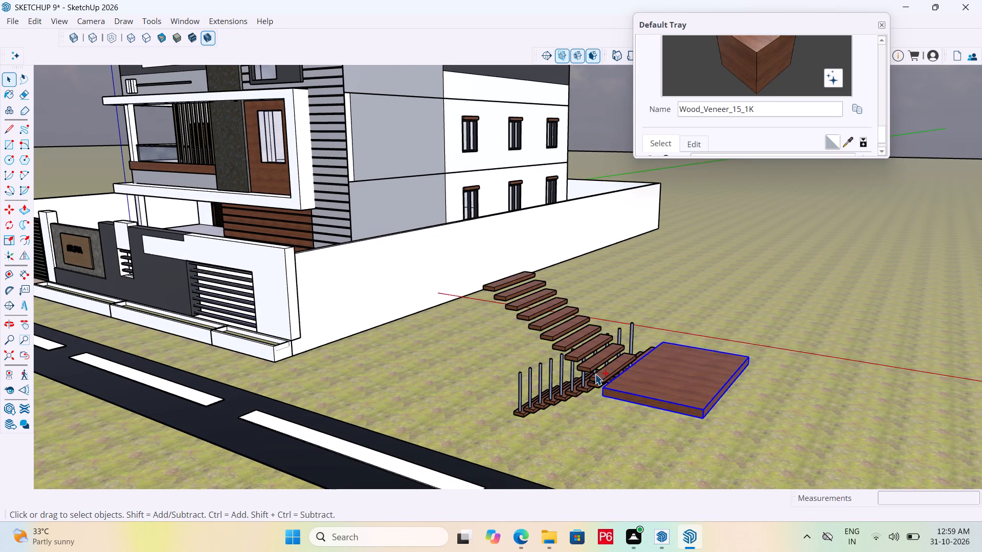
pyautogui.keyDown('ctrl'); pyautogui.click(595, 374); pyautogui.keyUp('ctrl')
pyautogui.keyDown('ctrl'); pyautogui.click(593, 362); pyautogui.keyUp('ctrl')
pyautogui.keyDown('ctrl'); pyautogui.click(577, 355); pyautogui.keyUp('ctrl')
pyautogui.scroll(-4, 470, 346)
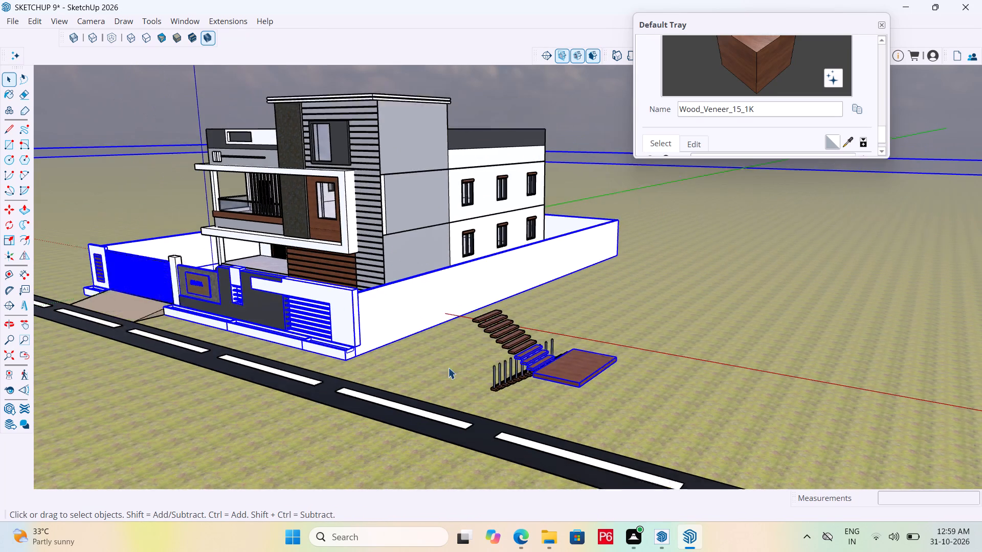
pyautogui.scroll(-2, 448, 367)
pyautogui.click(587, 136)
pyautogui.scroll(-7, 484, 228)
pyautogui.moveTo(478, 298); pyautogui.dragTo(480, 302, button='middle')
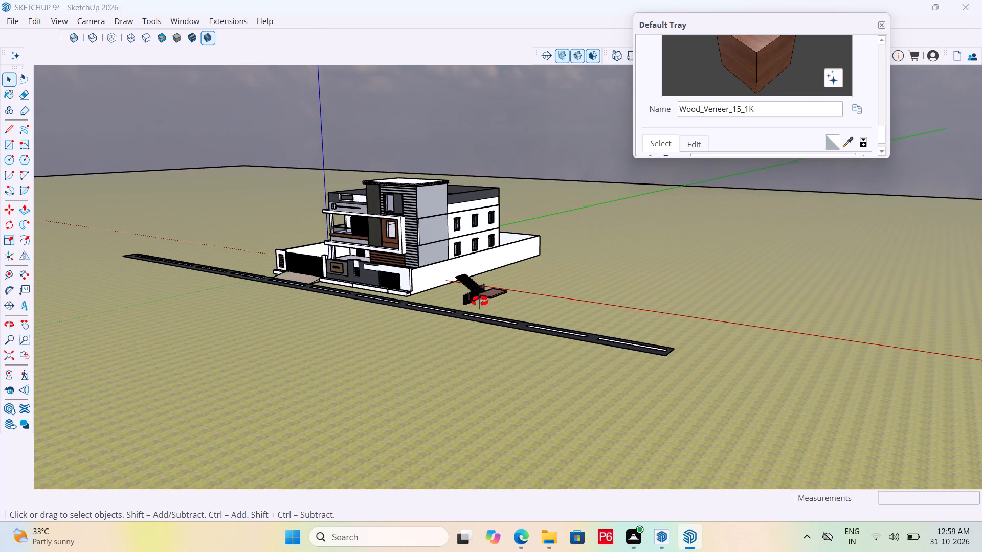
pyautogui.moveTo(480, 302); pyautogui.dragTo(374, 448, button='middle')
pyautogui.scroll(13, 423, 387)
pyautogui.click(459, 308)
pyautogui.scroll(3, 407, 282)
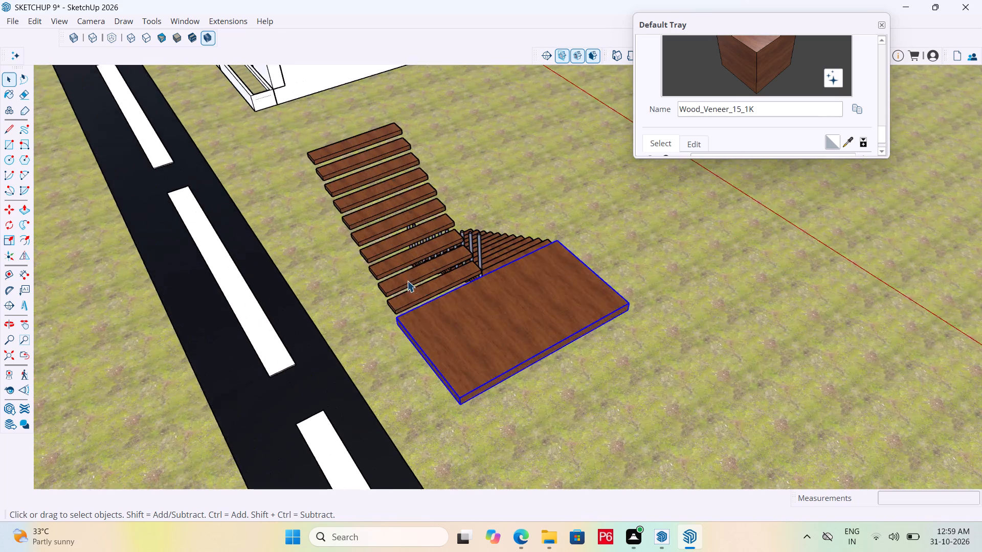
pyautogui.scroll(8, 407, 281)
pyautogui.click(433, 287)
pyautogui.keyDown('ctrl'); pyautogui.doubleClick(434, 265); pyautogui.keyUp('ctrl')
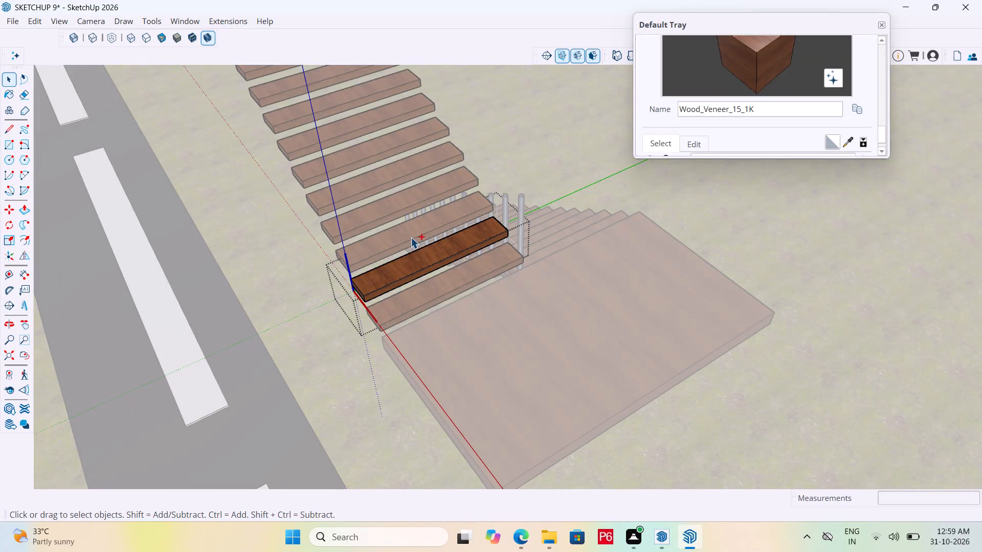
pyautogui.moveTo(511, 298); pyautogui.dragTo(511, 293)
pyautogui.press('space')
pyautogui.moveTo(448, 288); pyautogui.dragTo(461, 296)
pyautogui.click(494, 310)
pyautogui.moveTo(521, 311); pyautogui.dragTo(529, 311)
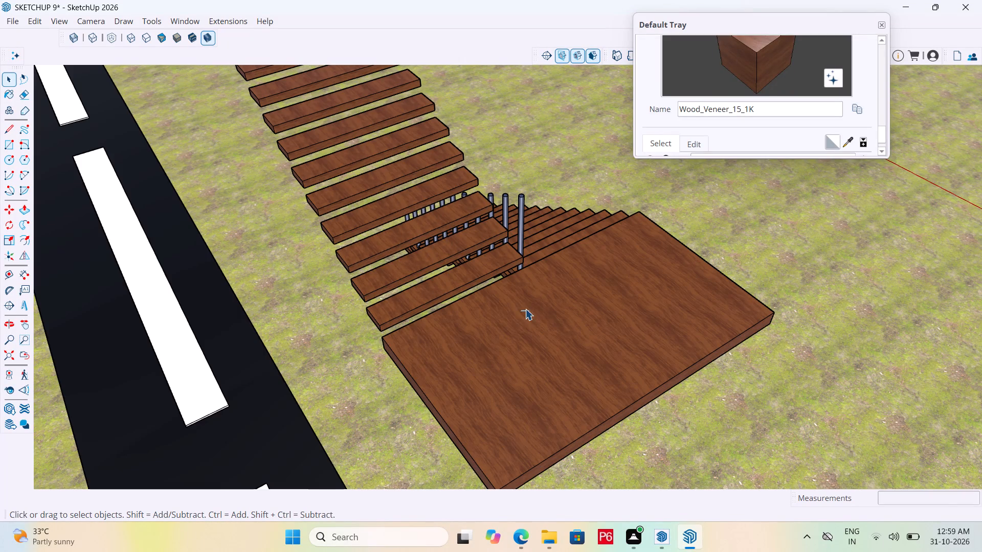
# Save the model with the whole site in view.
pyautogui.scroll(-20, 516, 310)
pyautogui.scroll(-20, 516, 310)
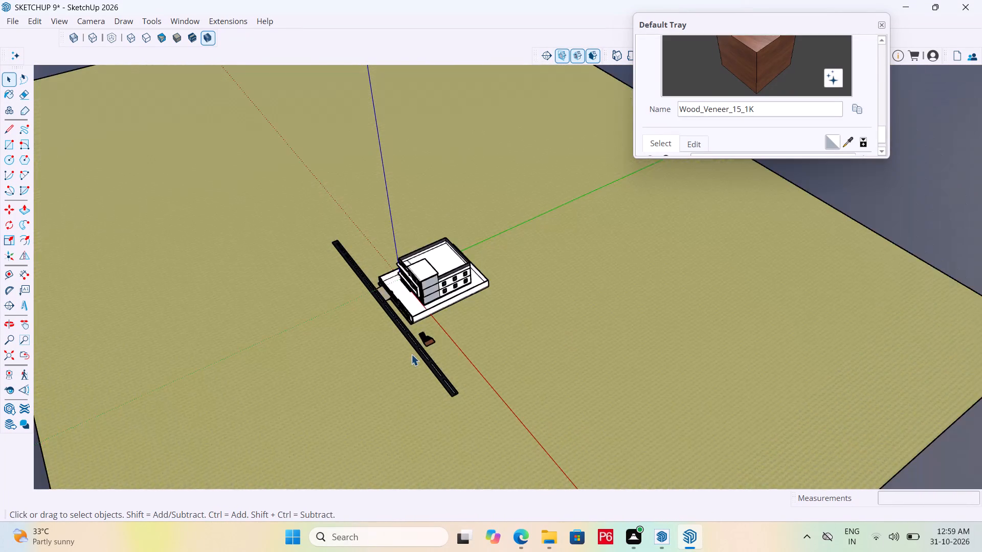
pyautogui.scroll(-8, 411, 354)
pyautogui.doubleClick(723, 275)
pyautogui.hotkey('ctrl', 's')
pyautogui.hotkey('ctrl', 's')
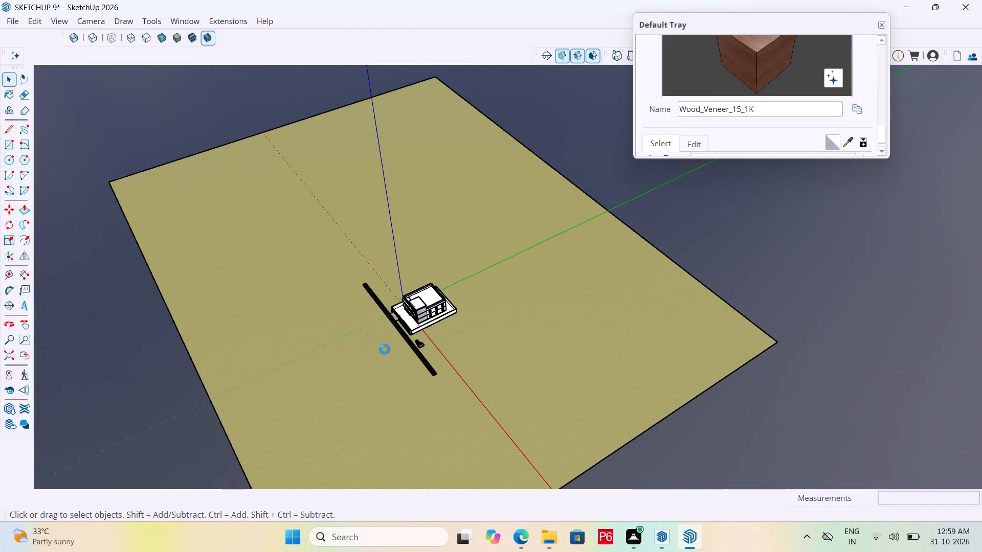
pyautogui.hotkey('ctrl', 's')
pyautogui.keyDown('ctrl'); pyautogui.scroll(6, 421, 361); pyautogui.keyUp('ctrl')
pyautogui.hotkey('ctrl', 's')
pyautogui.hotkey('ctrl', 's')
pyautogui.hotkey('ctrl', 's')
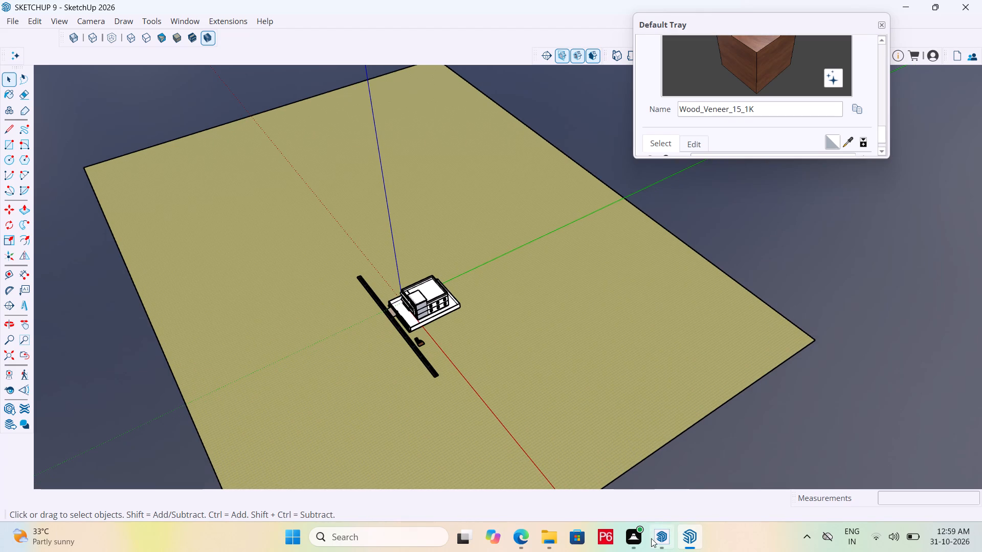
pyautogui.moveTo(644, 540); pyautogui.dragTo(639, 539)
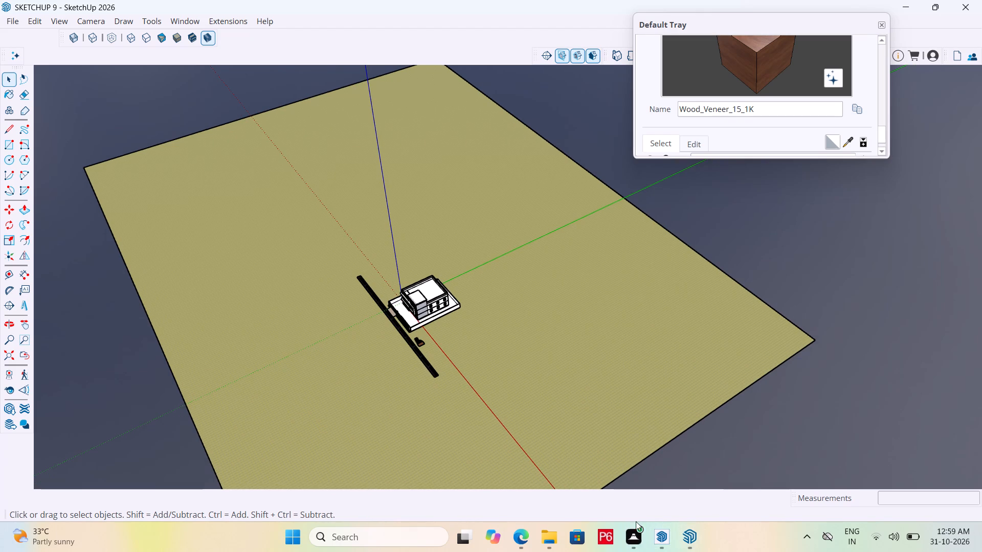
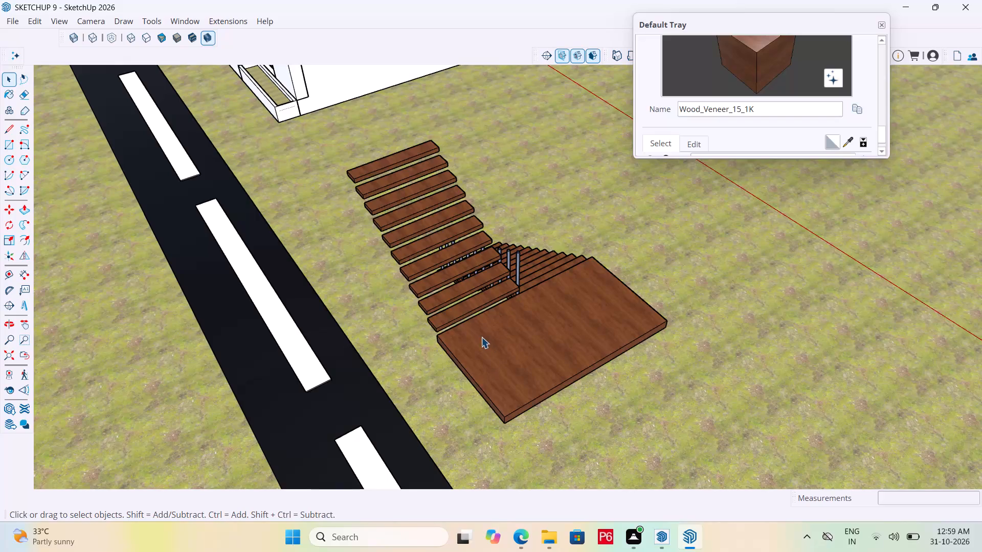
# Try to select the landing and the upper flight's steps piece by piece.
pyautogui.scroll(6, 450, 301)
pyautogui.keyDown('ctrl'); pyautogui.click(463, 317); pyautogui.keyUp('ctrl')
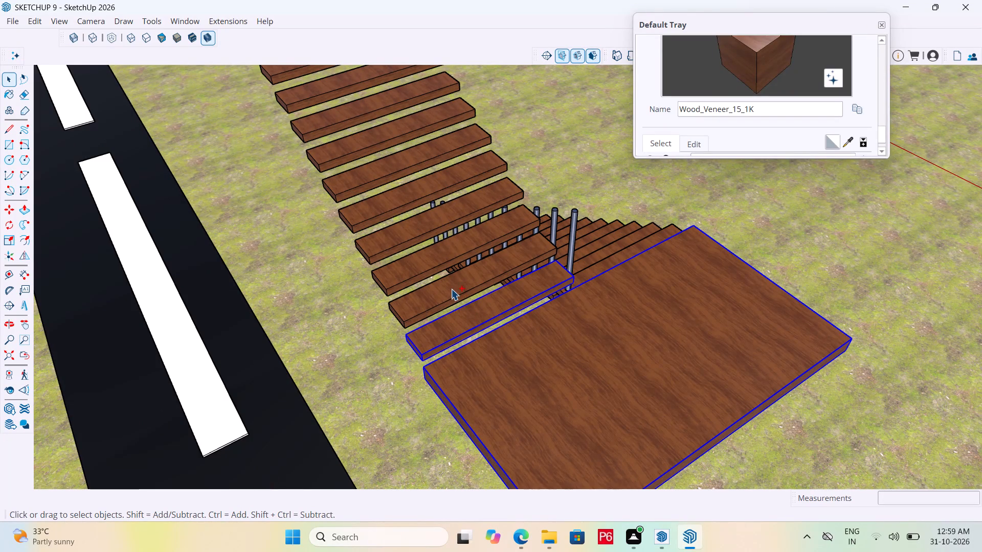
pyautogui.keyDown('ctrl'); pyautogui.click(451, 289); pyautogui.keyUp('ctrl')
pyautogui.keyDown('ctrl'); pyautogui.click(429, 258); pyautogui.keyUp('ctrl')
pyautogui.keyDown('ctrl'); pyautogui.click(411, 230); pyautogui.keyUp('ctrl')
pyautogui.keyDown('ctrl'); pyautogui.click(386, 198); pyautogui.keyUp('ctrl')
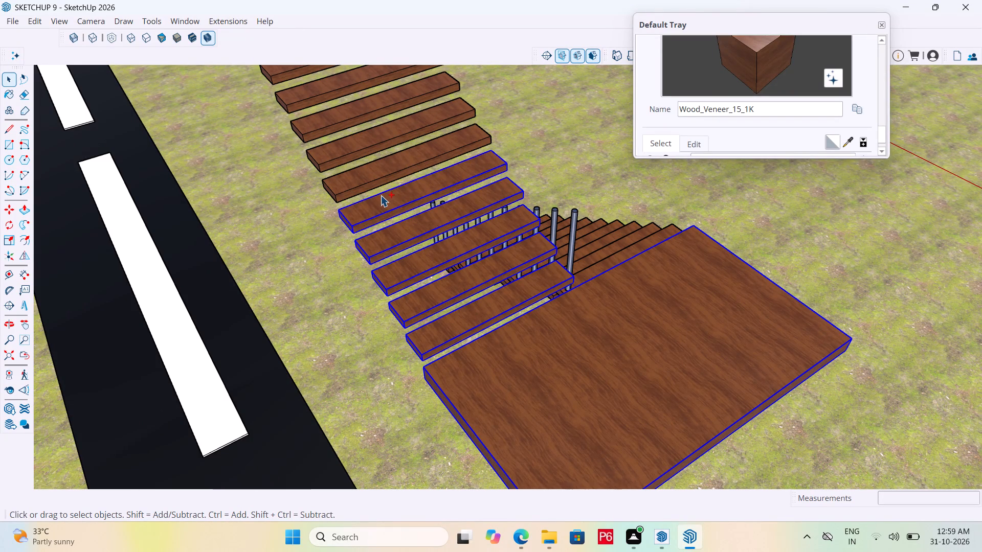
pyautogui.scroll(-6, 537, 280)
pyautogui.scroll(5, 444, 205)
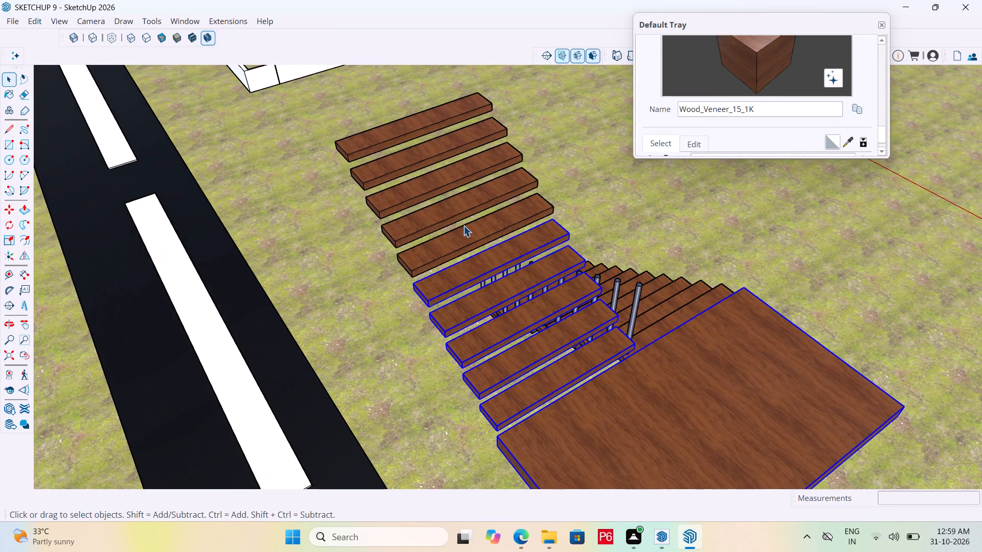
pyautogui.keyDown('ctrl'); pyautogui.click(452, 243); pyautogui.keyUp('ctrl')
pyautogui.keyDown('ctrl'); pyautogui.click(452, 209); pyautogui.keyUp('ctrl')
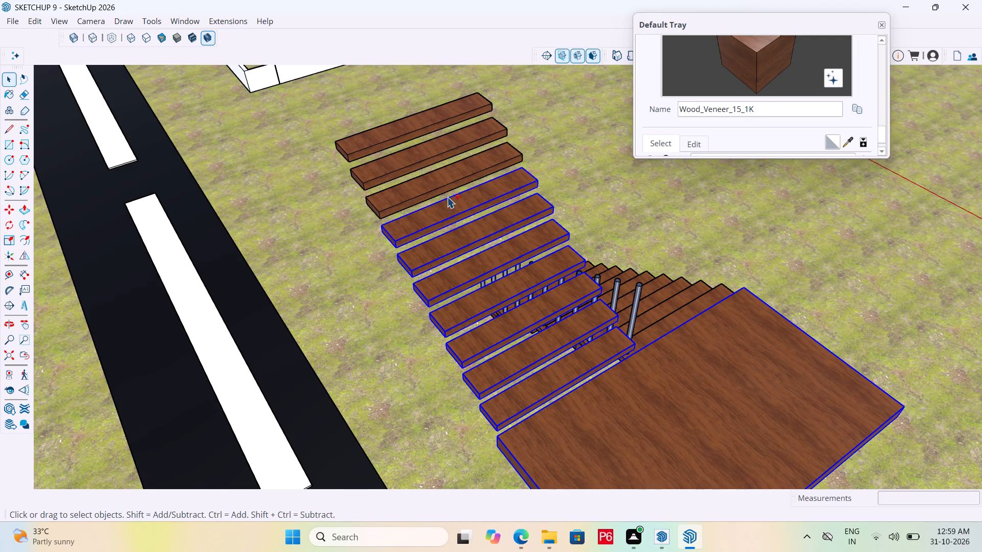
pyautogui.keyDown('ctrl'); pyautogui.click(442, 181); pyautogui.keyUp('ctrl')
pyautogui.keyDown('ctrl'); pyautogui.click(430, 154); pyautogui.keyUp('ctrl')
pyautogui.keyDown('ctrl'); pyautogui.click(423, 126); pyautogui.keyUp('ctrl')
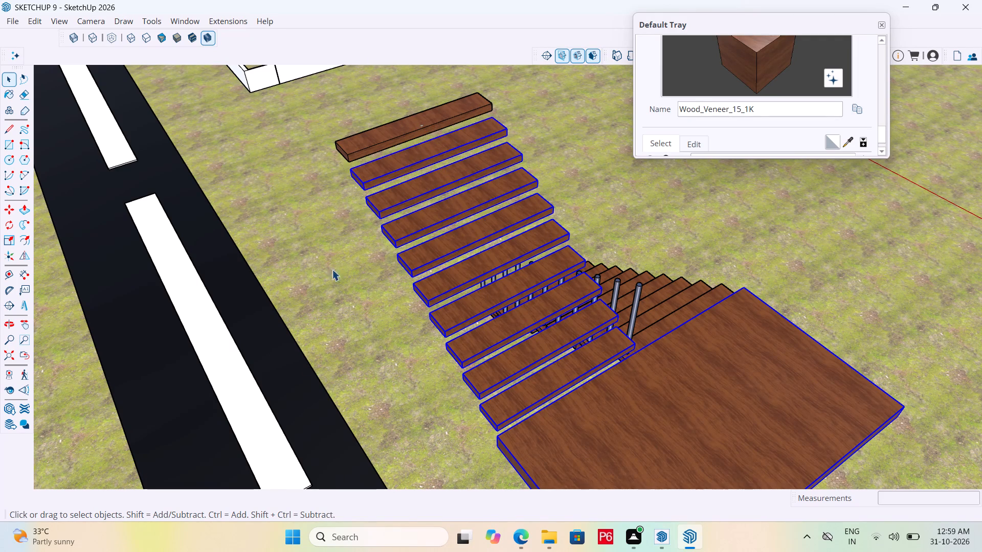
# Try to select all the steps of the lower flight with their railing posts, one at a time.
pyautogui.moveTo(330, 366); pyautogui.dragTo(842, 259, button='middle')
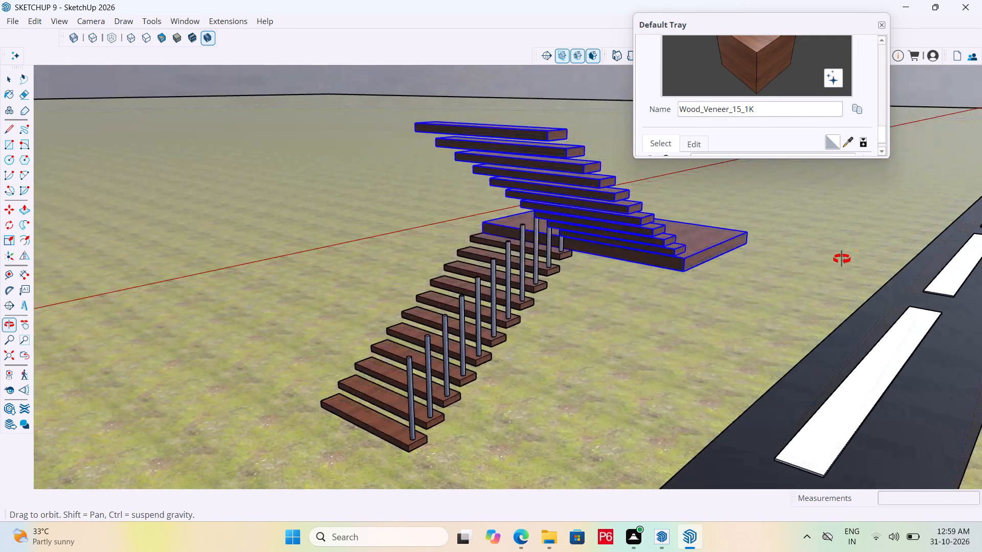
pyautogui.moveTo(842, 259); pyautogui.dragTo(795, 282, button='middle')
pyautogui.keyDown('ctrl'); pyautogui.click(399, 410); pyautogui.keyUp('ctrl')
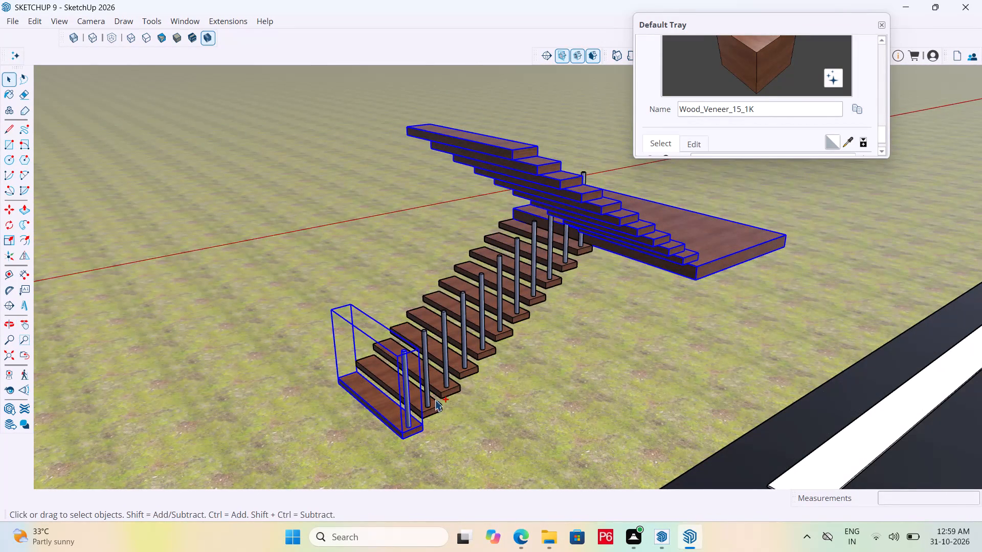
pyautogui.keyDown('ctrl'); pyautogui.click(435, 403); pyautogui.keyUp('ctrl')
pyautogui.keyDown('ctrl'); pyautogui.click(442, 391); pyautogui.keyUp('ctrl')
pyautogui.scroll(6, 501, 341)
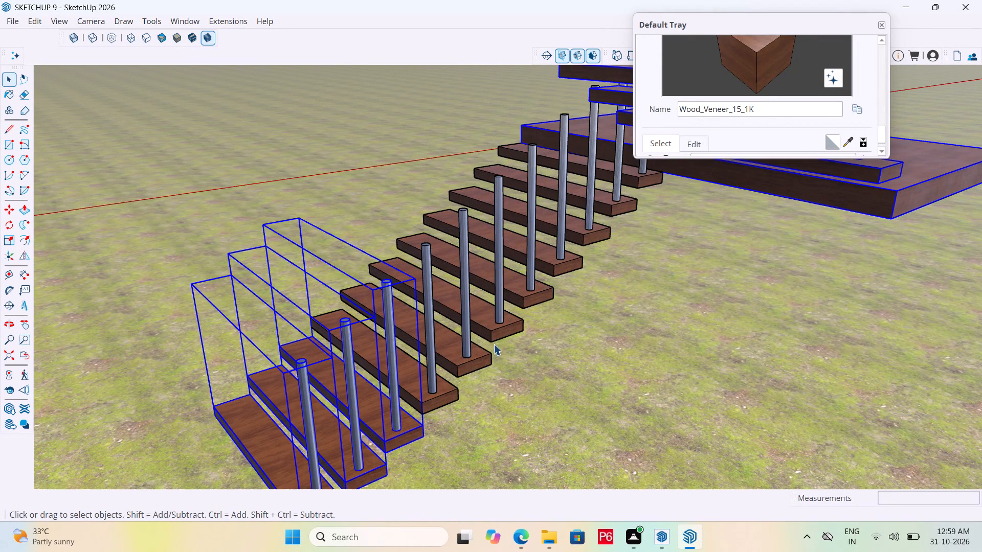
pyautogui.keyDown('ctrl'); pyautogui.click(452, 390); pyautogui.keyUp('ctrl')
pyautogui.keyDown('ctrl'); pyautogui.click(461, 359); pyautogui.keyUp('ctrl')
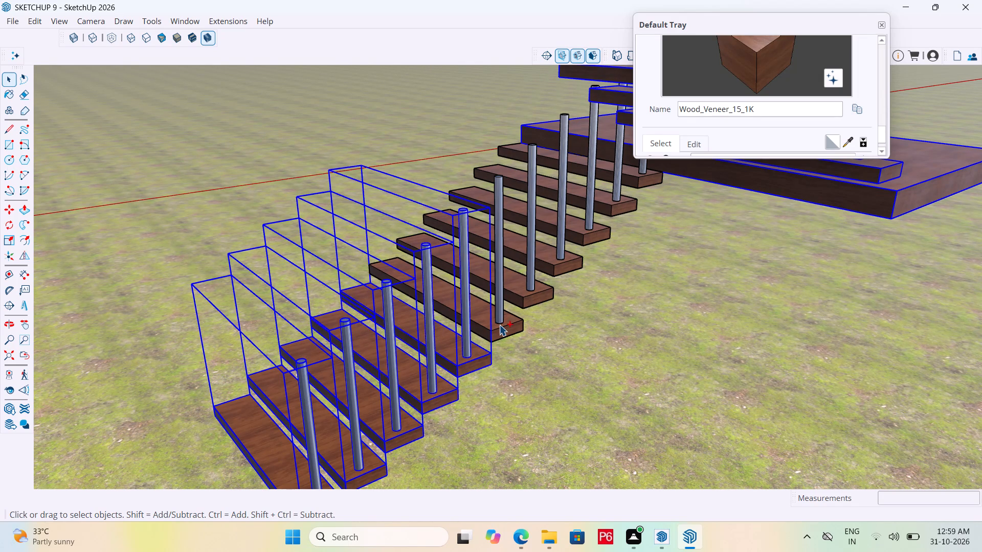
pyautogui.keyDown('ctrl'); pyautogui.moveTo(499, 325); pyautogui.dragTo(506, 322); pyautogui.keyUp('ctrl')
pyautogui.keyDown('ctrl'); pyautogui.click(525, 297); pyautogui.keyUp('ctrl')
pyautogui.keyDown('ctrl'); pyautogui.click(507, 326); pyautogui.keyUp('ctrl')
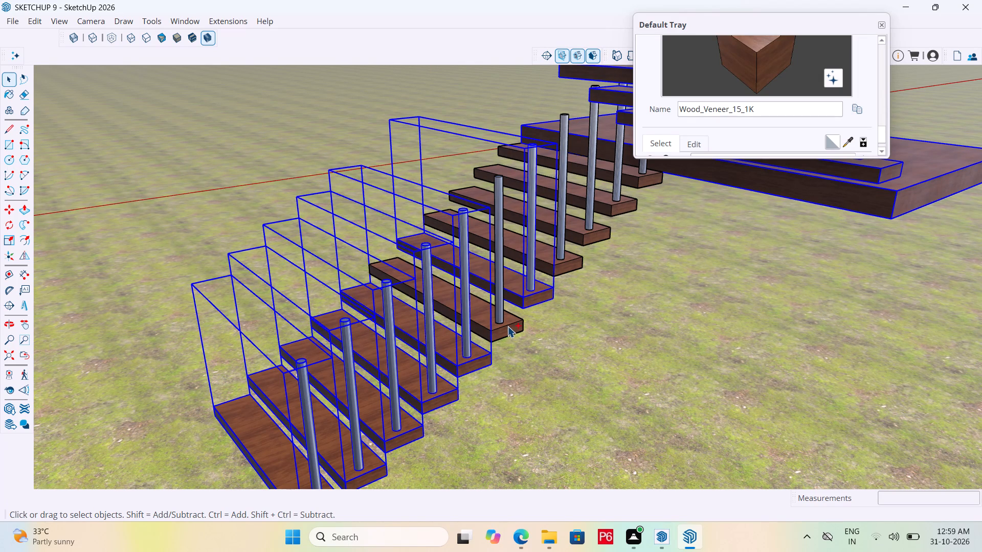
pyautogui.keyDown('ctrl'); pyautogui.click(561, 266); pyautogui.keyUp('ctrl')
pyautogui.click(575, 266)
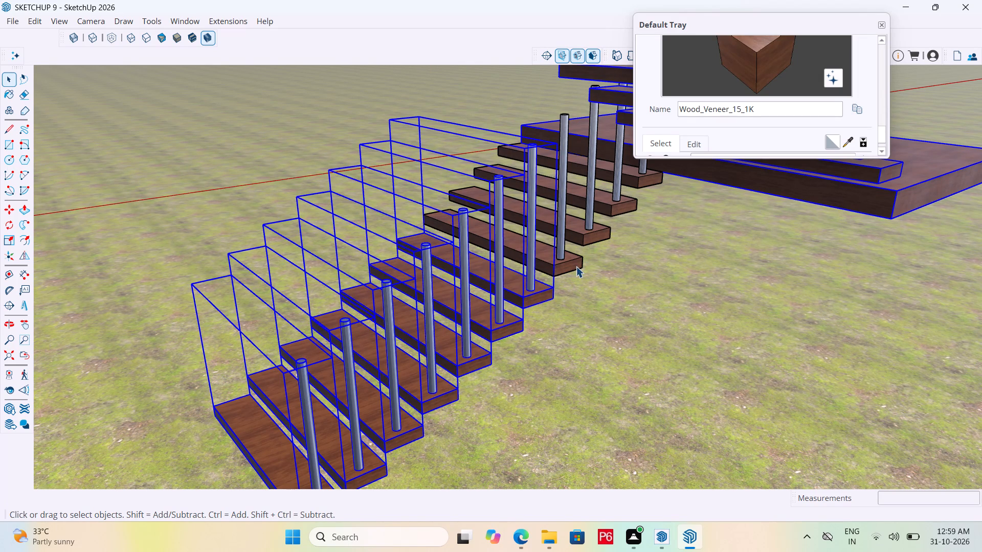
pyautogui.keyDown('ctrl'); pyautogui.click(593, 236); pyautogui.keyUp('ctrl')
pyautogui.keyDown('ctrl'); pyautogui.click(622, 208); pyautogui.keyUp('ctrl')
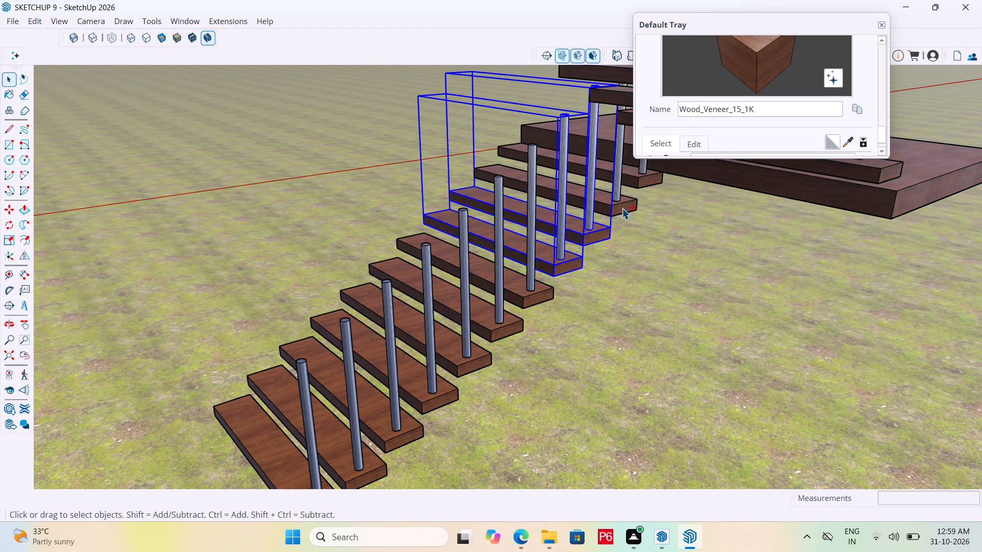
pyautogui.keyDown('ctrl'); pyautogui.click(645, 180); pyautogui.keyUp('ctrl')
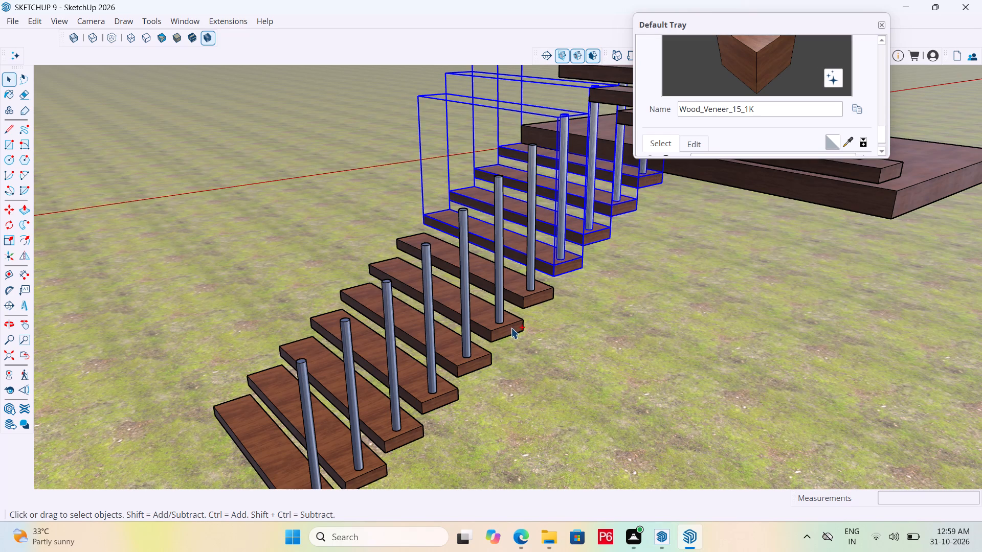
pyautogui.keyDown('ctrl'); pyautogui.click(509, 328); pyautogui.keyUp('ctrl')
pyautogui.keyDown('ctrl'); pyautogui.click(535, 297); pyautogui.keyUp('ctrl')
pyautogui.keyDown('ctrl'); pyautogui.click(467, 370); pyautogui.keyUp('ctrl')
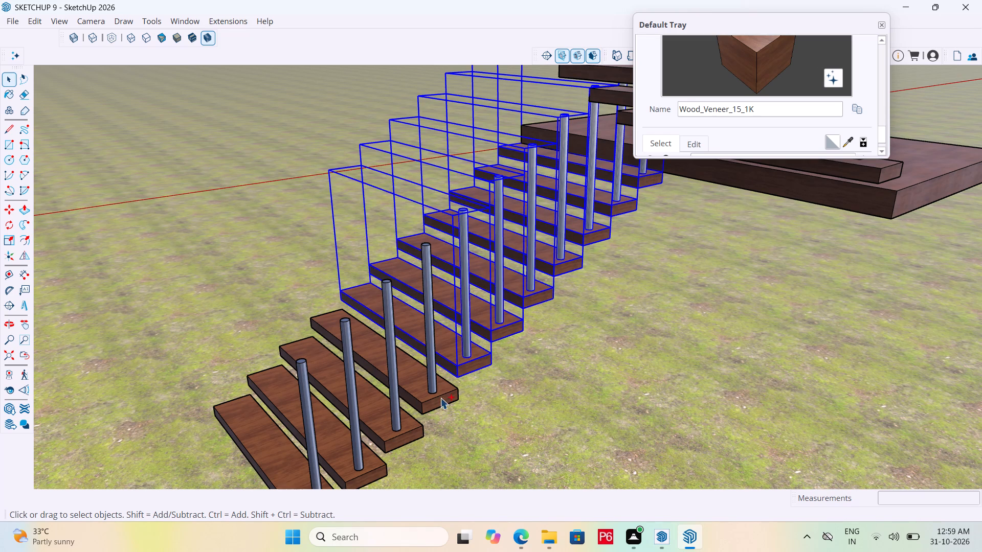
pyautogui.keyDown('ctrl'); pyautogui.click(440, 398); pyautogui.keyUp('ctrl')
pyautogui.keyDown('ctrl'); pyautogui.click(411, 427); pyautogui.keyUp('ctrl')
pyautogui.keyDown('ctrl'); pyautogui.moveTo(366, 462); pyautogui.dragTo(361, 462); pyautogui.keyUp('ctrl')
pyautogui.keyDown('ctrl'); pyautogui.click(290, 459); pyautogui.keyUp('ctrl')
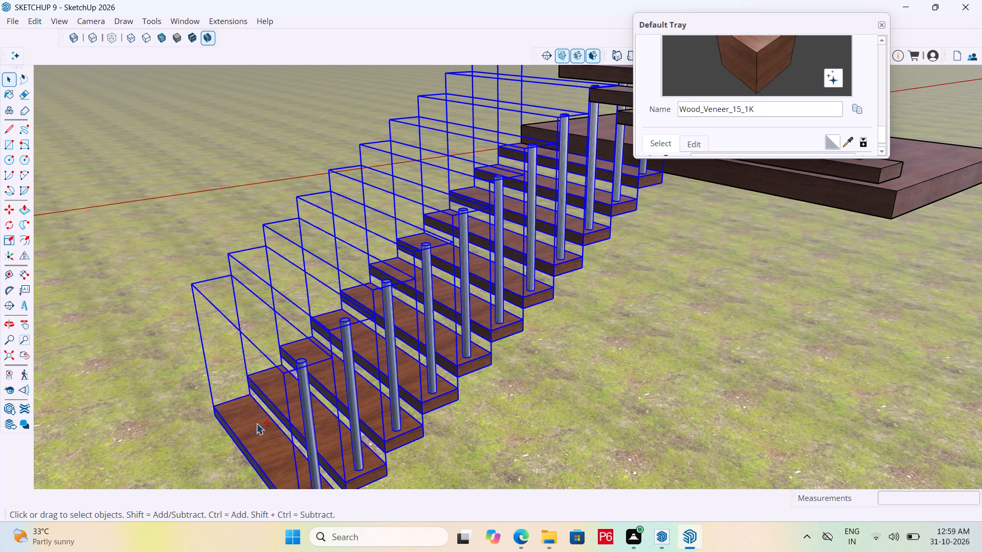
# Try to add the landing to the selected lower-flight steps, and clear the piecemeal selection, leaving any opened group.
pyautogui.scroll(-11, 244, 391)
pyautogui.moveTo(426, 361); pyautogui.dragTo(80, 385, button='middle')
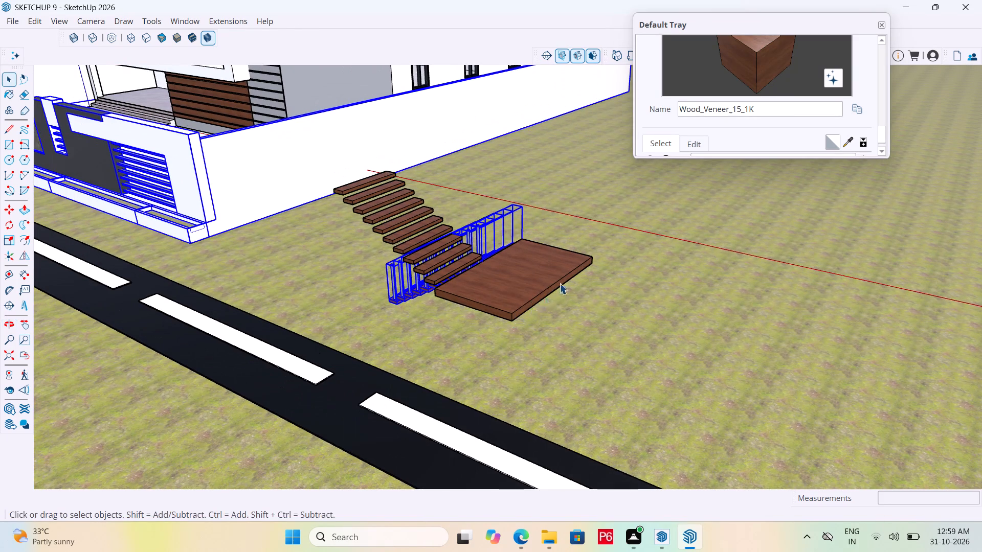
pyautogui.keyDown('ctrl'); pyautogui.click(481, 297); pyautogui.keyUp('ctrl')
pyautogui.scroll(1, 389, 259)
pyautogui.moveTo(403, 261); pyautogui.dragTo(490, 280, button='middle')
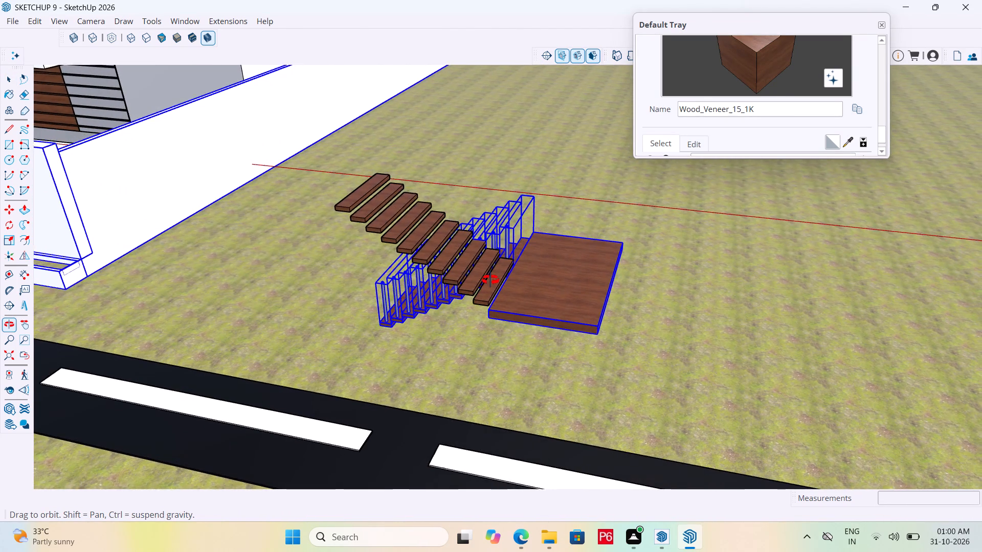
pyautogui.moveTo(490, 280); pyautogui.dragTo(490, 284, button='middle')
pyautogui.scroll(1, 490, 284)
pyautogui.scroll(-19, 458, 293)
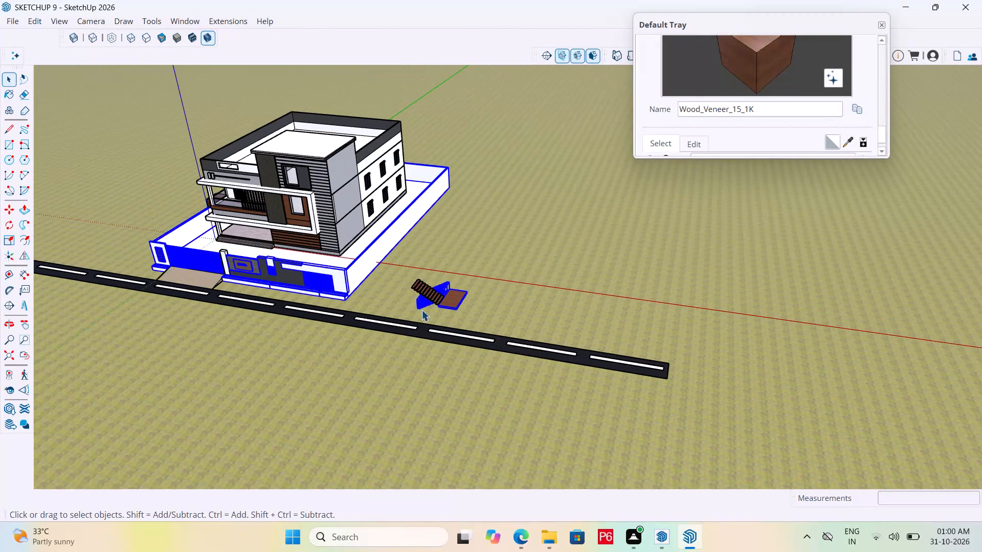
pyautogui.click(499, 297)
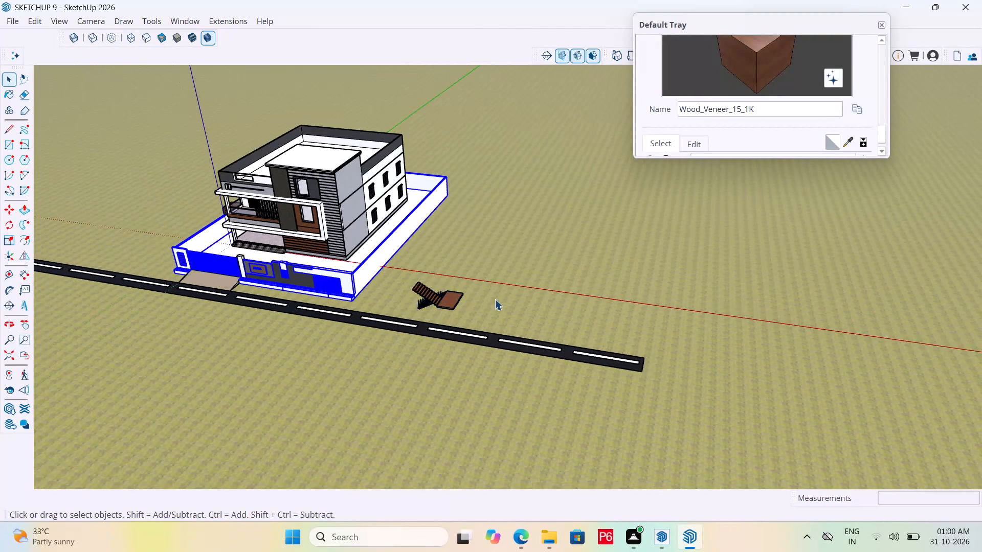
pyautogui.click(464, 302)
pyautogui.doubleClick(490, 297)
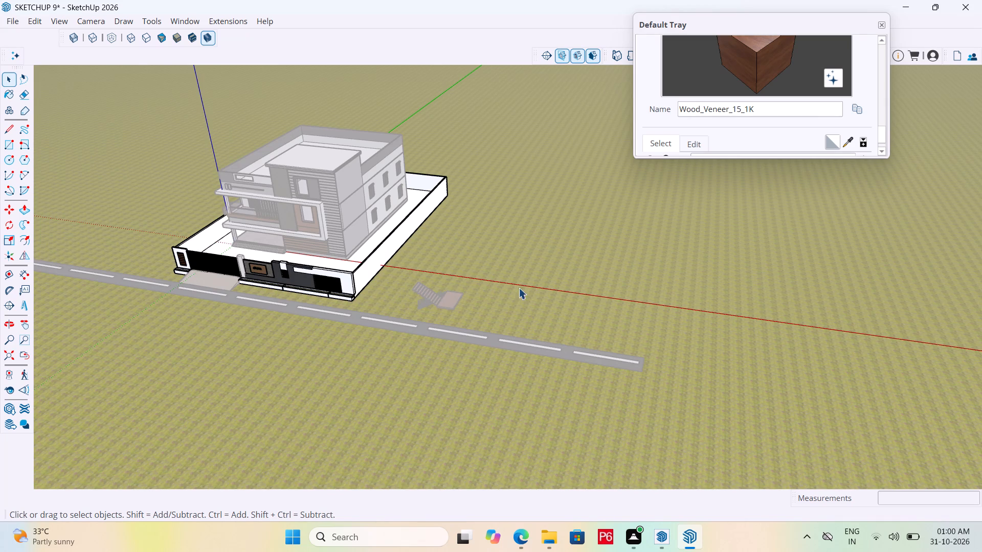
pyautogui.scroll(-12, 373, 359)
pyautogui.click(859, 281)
# Check how the staircase parts select individually, opening the lower flight's step component and closing it again.
pyautogui.scroll(3, 500, 352)
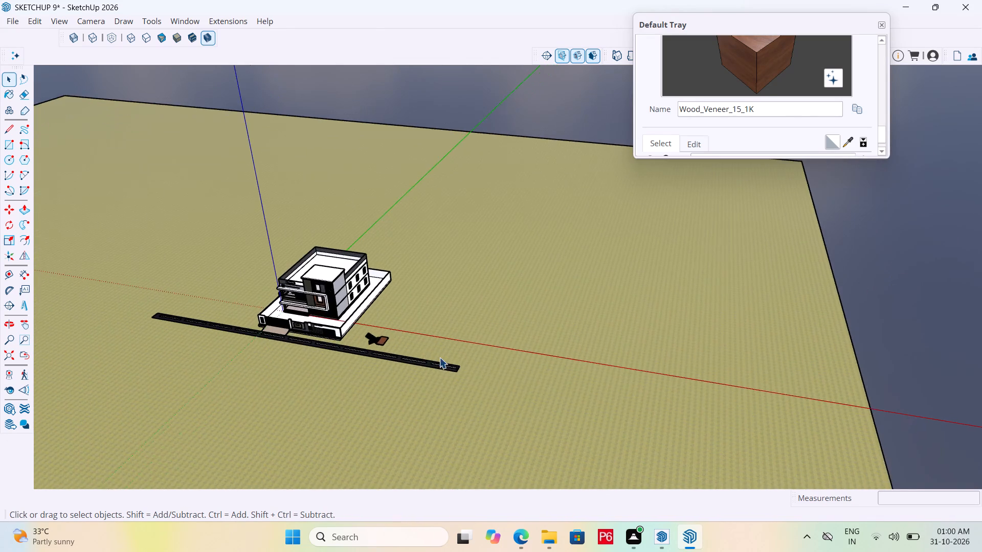
pyautogui.scroll(7, 439, 357)
pyautogui.click(391, 343)
pyautogui.scroll(5, 378, 347)
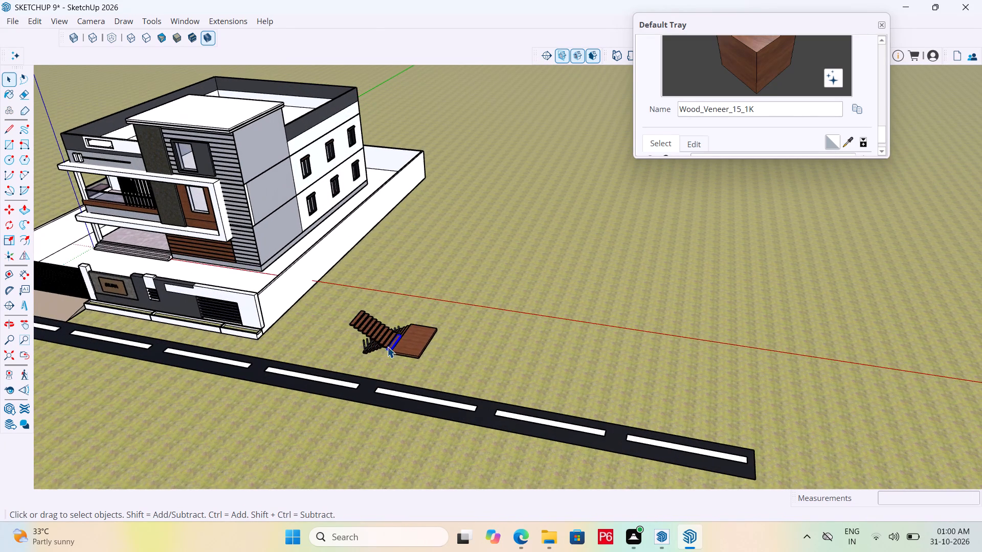
pyautogui.click(399, 343)
pyautogui.click(377, 335)
pyautogui.click(366, 321)
pyautogui.moveTo(353, 321); pyautogui.dragTo(365, 324)
pyautogui.moveTo(375, 330); pyautogui.dragTo(375, 335)
pyautogui.click(370, 347)
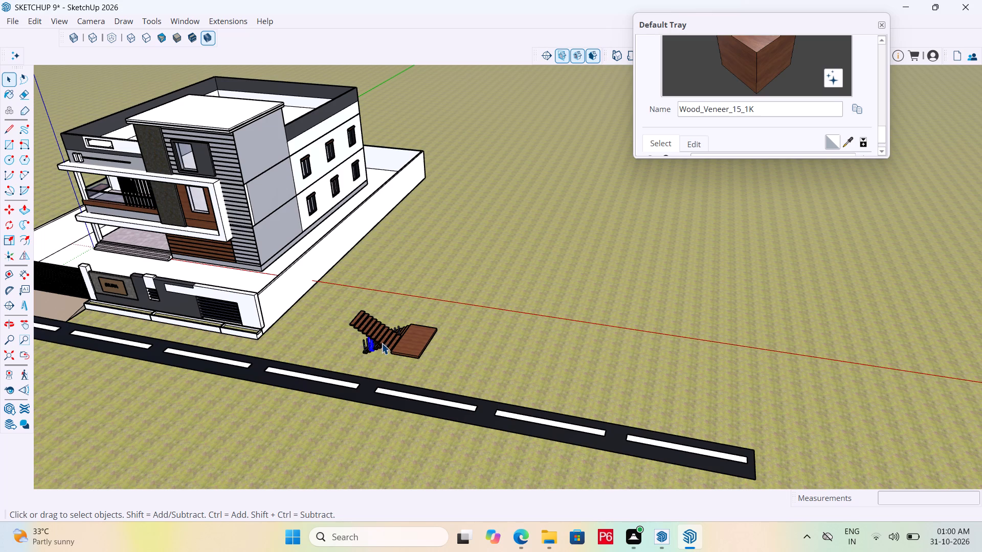
pyautogui.click(392, 343)
pyautogui.moveTo(352, 358); pyautogui.dragTo(494, 358, button='middle')
pyautogui.scroll(5, 494, 358)
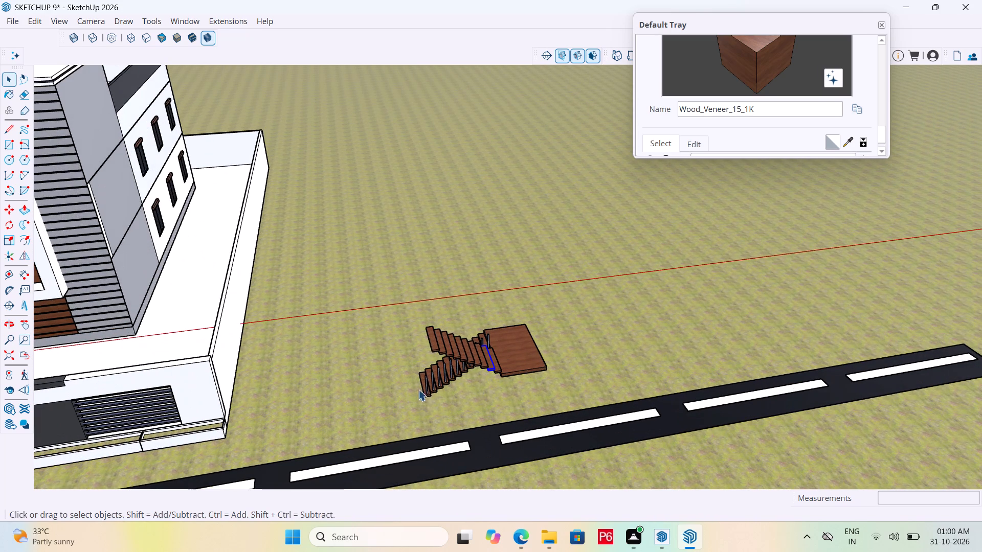
pyautogui.click(427, 389)
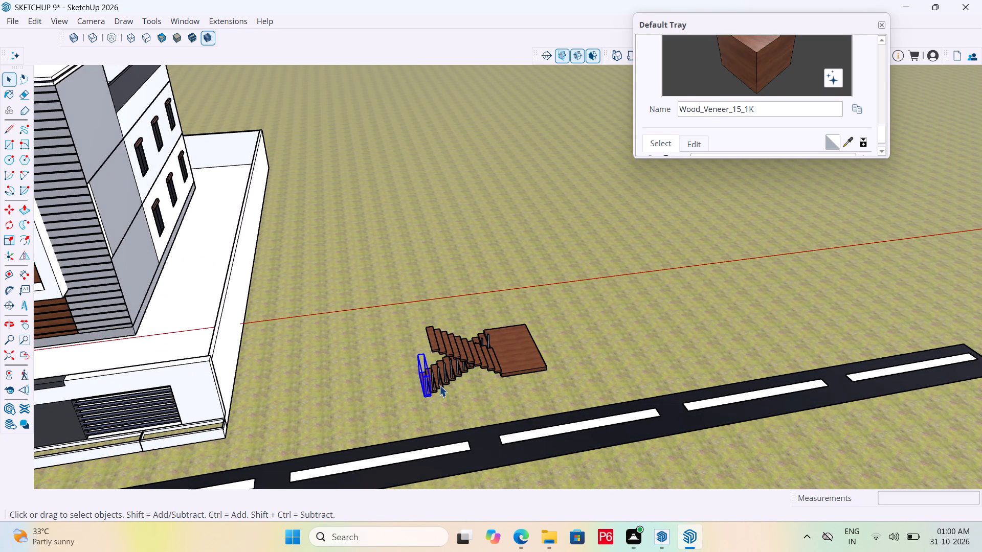
pyautogui.scroll(1, 439, 385)
pyautogui.keyDown('ctrl'); pyautogui.doubleClick(433, 388); pyautogui.keyUp('ctrl')
pyautogui.scroll(-3, 482, 370)
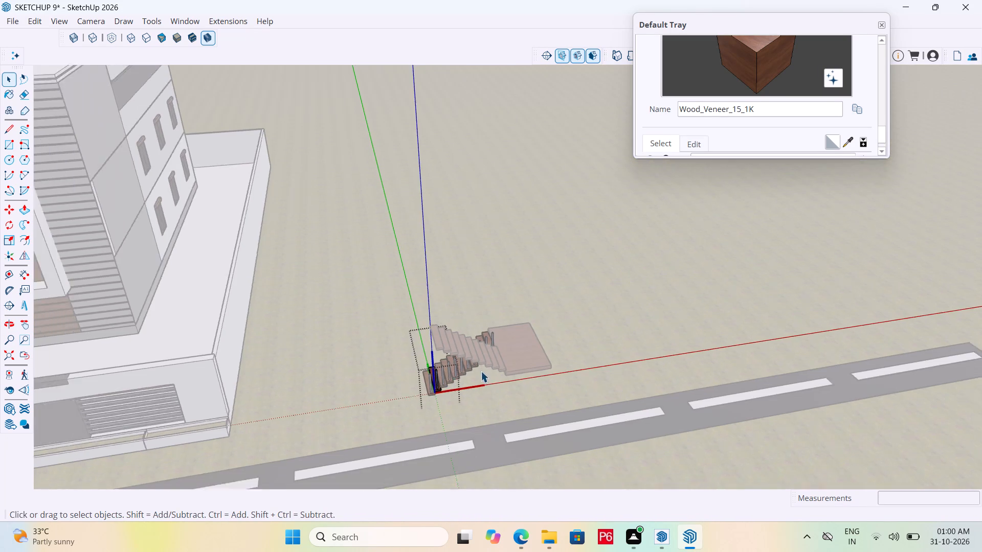
pyautogui.scroll(-13, 481, 371)
pyautogui.doubleClick(918, 215)
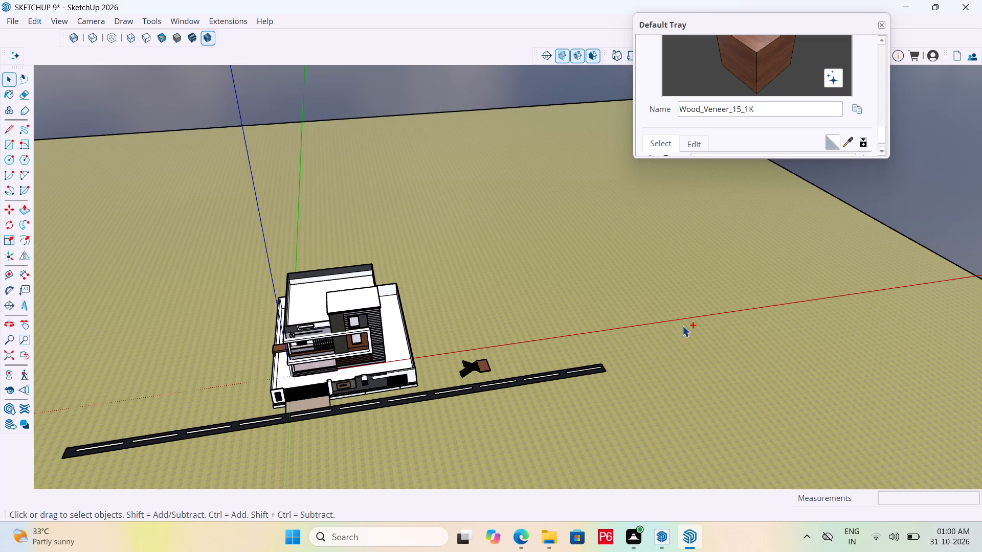
# Save the model before grouping the staircase.
pyautogui.hotkey('ctrl', 's')
pyautogui.hotkey('ctrl', 's')
# Select the landing and both stair flights together and make them a single group.
pyautogui.moveTo(493, 392); pyautogui.dragTo(436, 424, button='middle')
pyautogui.scroll(-1, 441, 421)
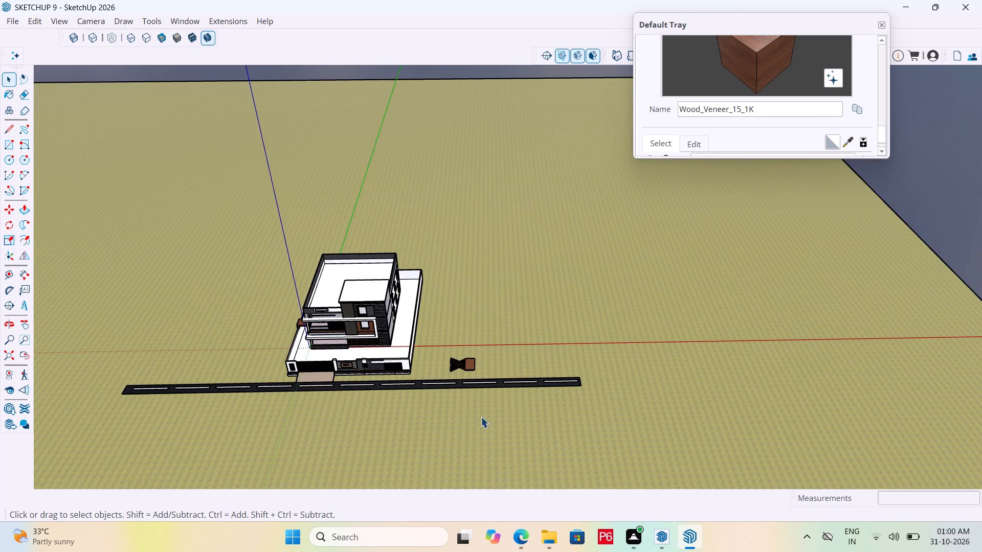
pyautogui.scroll(-1, 481, 419)
pyautogui.moveTo(481, 419); pyautogui.dragTo(475, 501, button='middle')
pyautogui.scroll(12, 438, 389)
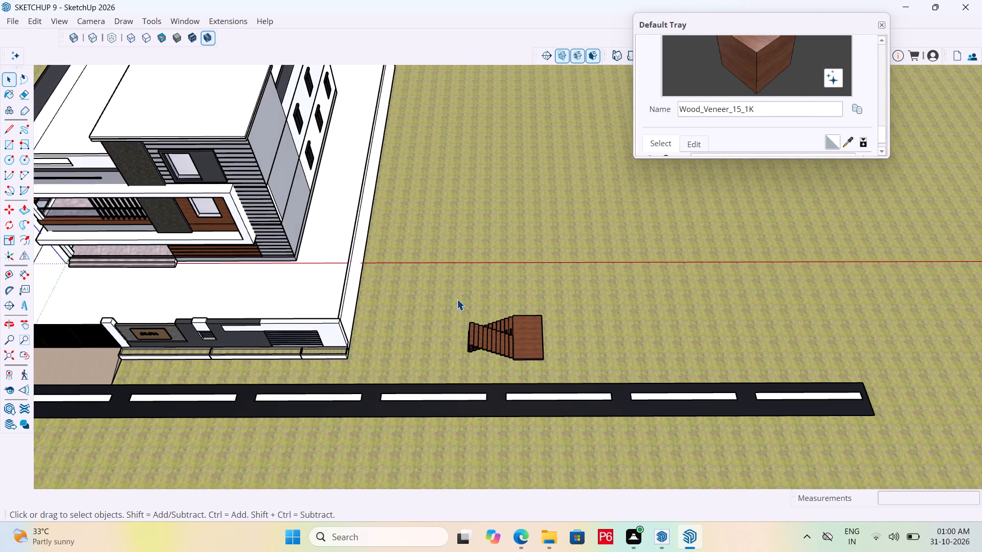
pyautogui.moveTo(449, 298); pyautogui.dragTo(568, 365)
pyautogui.moveTo(514, 369); pyautogui.dragTo(514, 329, button='middle')
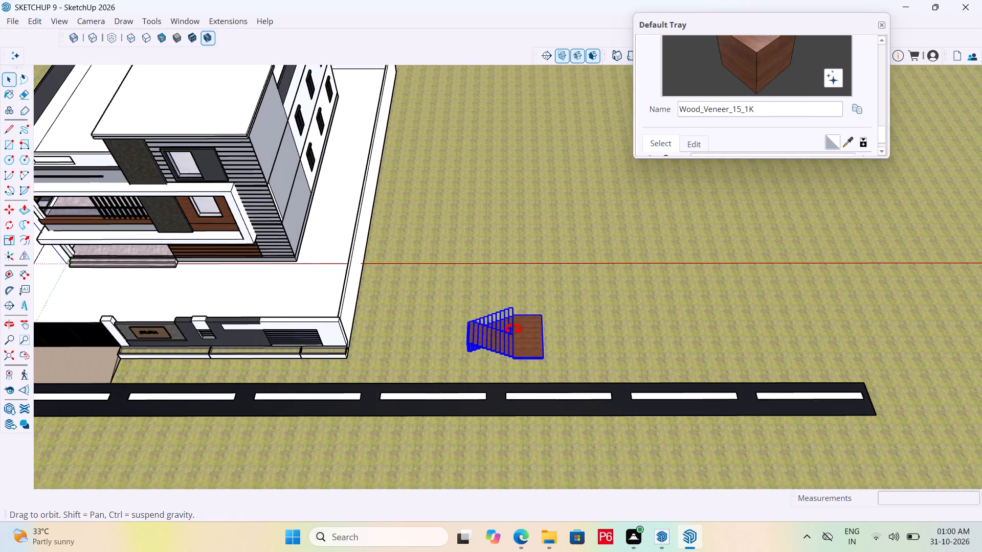
pyautogui.moveTo(514, 329); pyautogui.dragTo(592, 237, button='middle')
pyautogui.rightClick(526, 304)
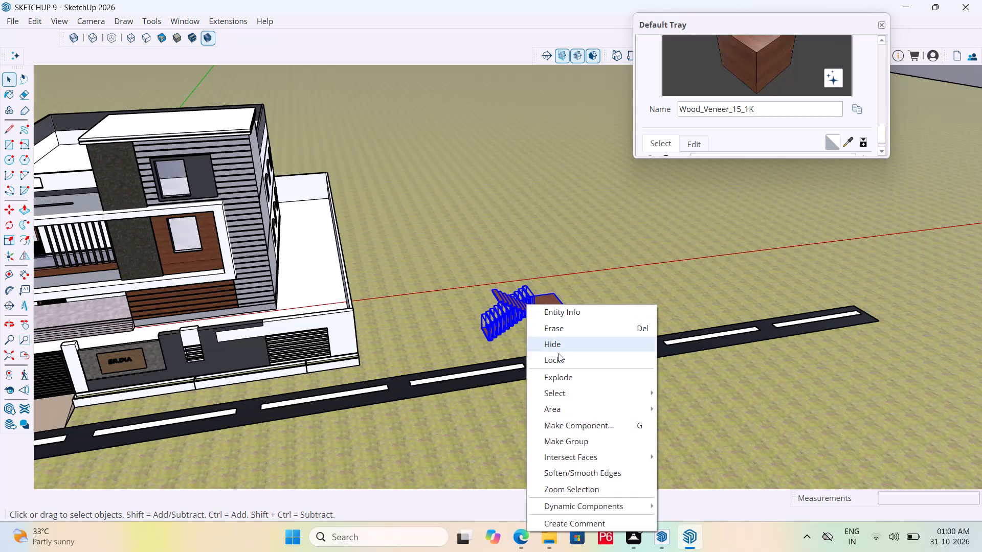
pyautogui.click(572, 444)
# Save the model with the grouped staircase.
pyautogui.moveTo(503, 314); pyautogui.dragTo(447, 350, button='middle')
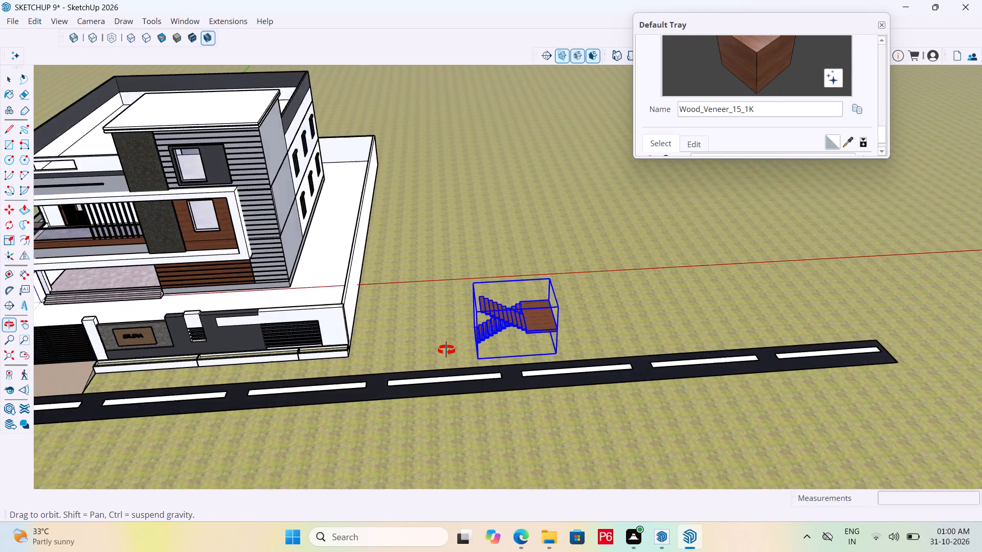
pyautogui.moveTo(447, 350); pyautogui.dragTo(492, 344, button='middle')
pyautogui.hotkey('ctrl', 's')
pyautogui.hotkey('ctrl', 's')
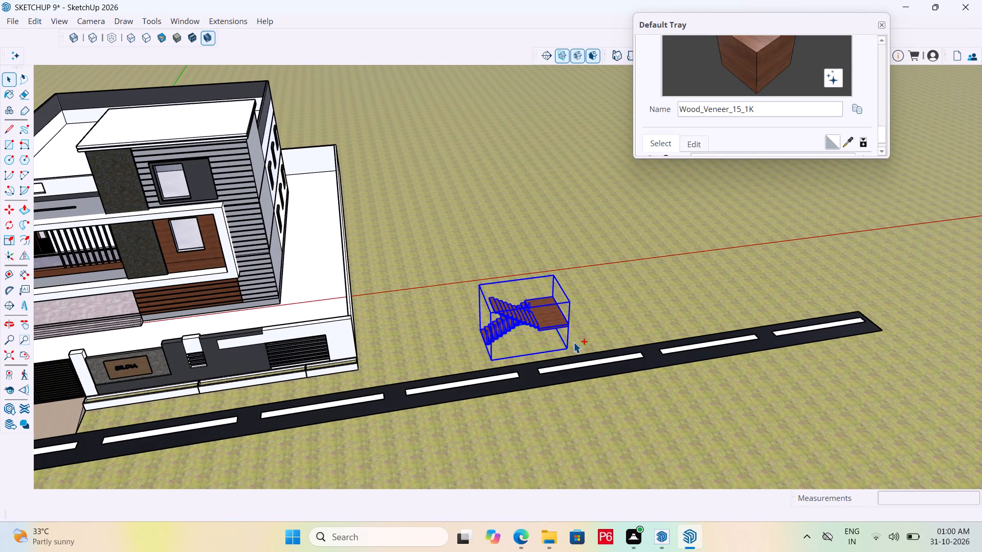
pyautogui.hotkey('ctrl', 's')
pyautogui.hotkey('ctrl', 's')
pyautogui.press('space')
pyautogui.scroll(-3, 635, 341)
pyautogui.press('space')
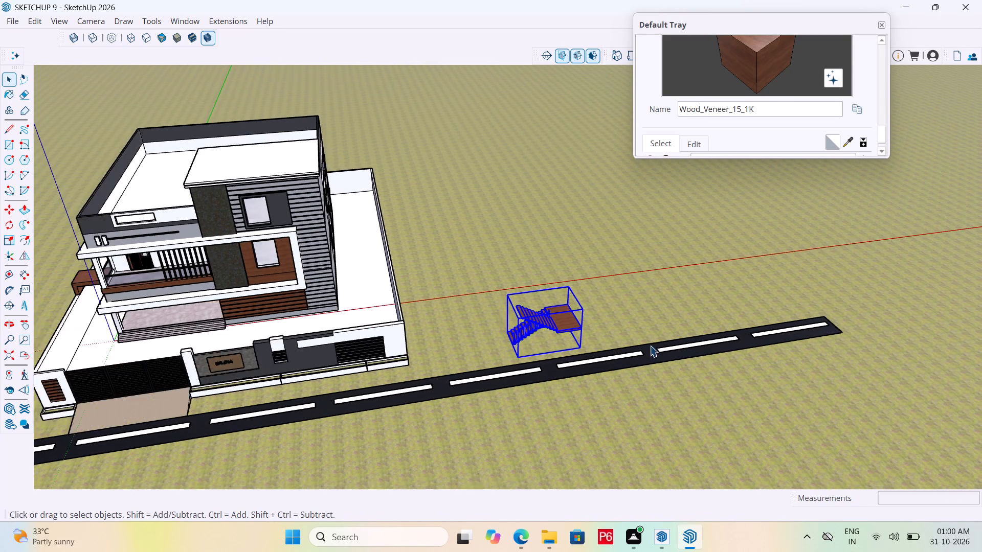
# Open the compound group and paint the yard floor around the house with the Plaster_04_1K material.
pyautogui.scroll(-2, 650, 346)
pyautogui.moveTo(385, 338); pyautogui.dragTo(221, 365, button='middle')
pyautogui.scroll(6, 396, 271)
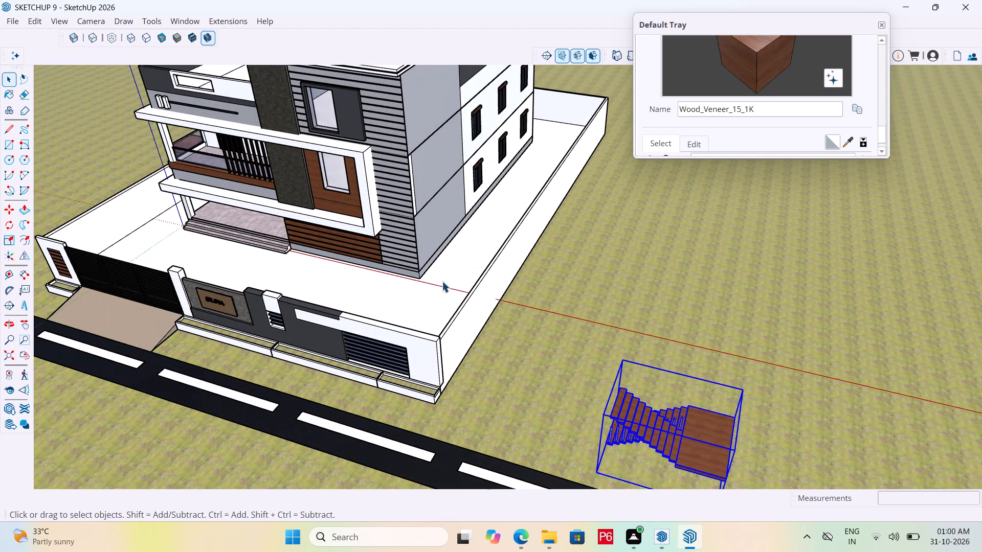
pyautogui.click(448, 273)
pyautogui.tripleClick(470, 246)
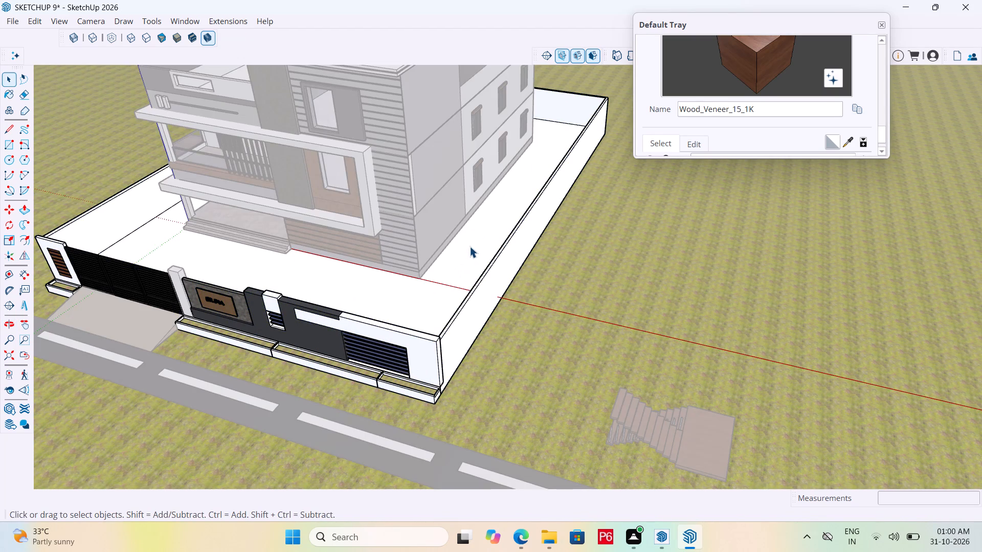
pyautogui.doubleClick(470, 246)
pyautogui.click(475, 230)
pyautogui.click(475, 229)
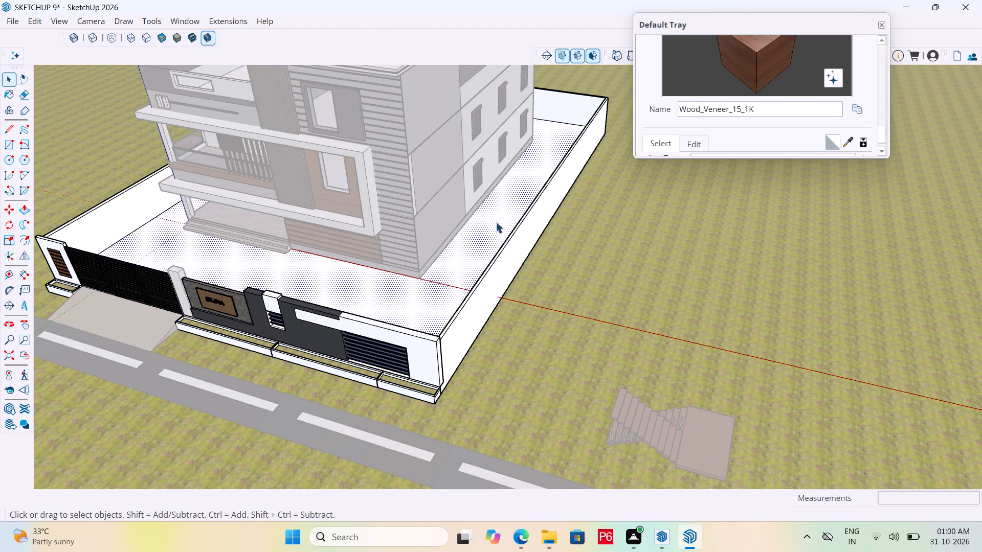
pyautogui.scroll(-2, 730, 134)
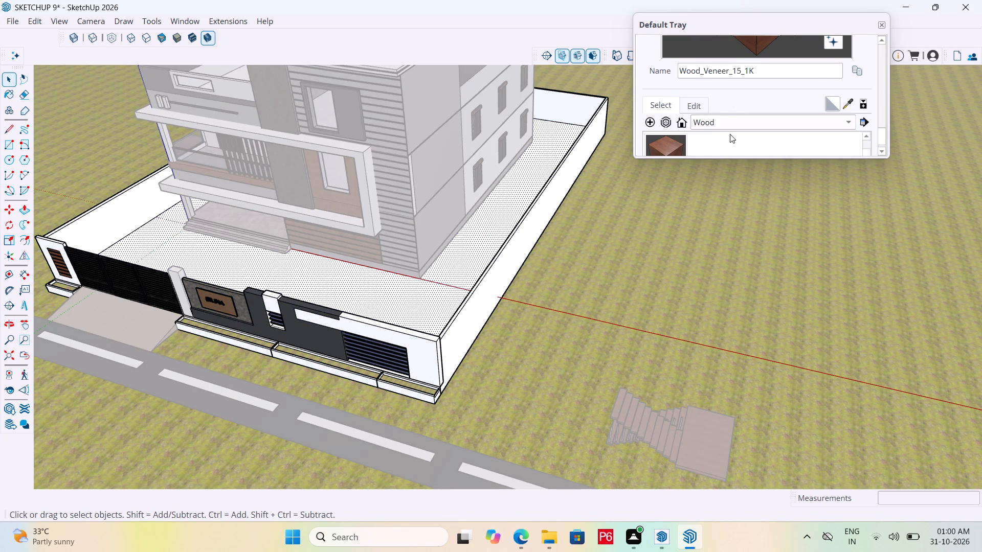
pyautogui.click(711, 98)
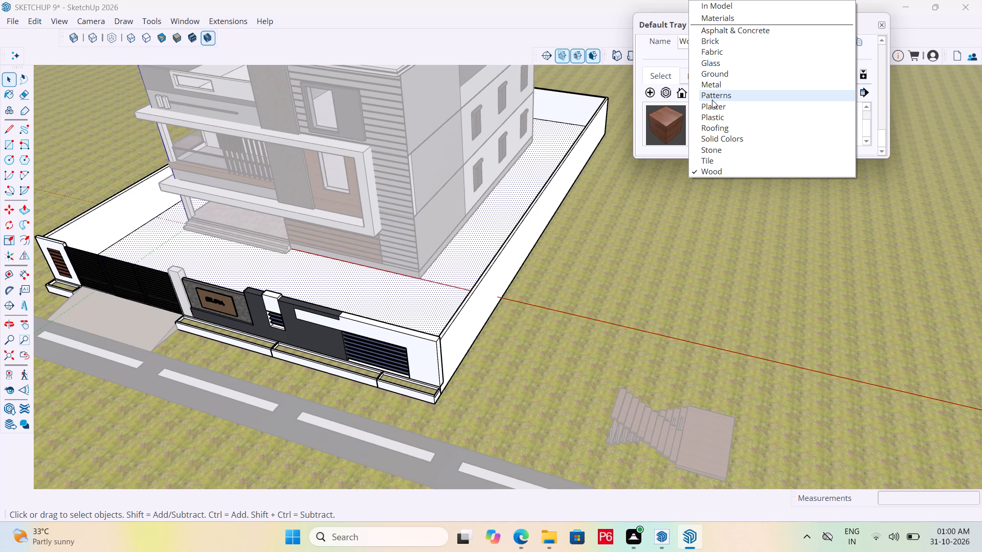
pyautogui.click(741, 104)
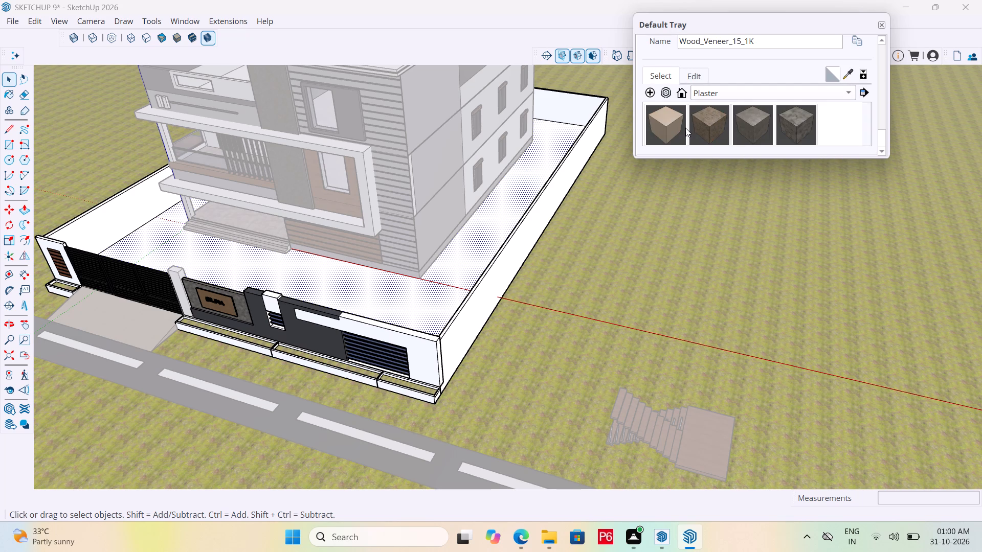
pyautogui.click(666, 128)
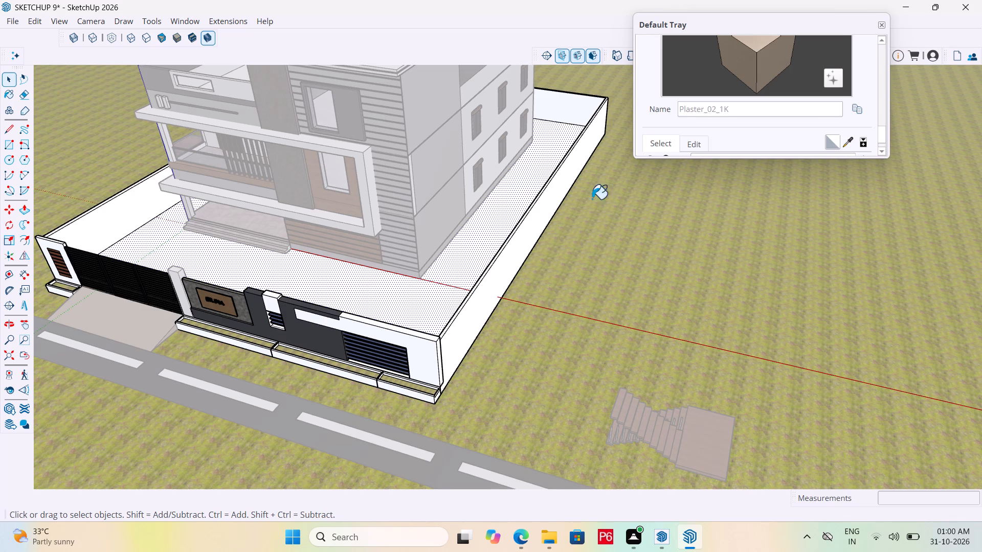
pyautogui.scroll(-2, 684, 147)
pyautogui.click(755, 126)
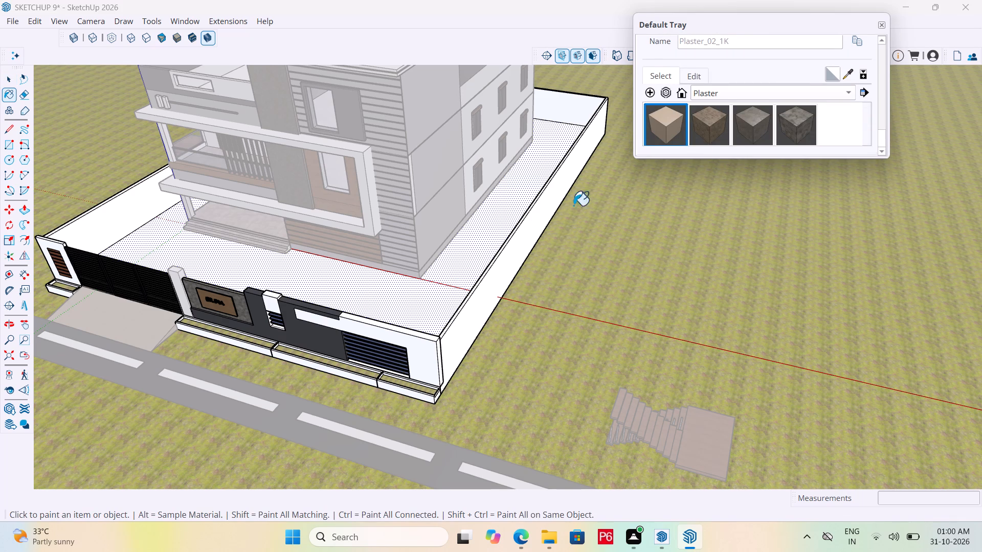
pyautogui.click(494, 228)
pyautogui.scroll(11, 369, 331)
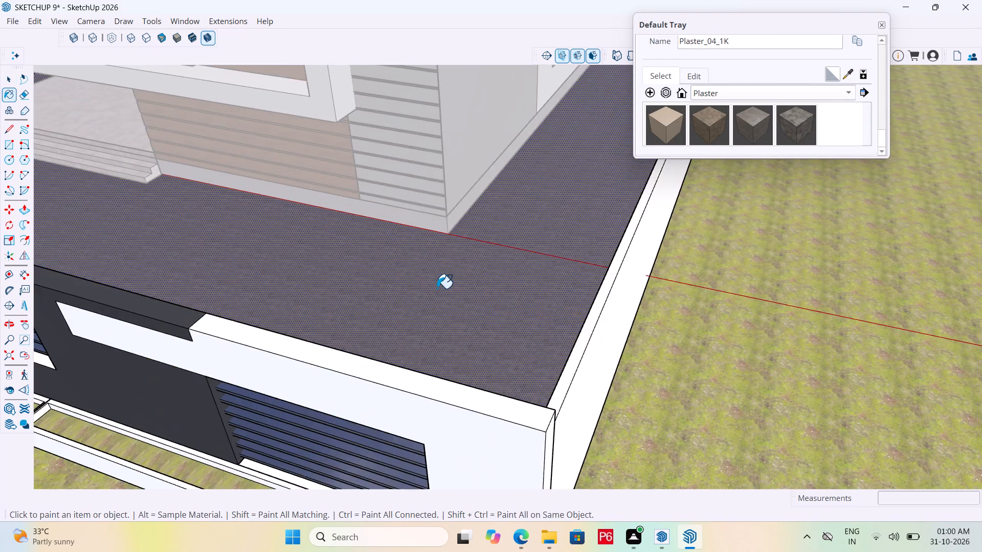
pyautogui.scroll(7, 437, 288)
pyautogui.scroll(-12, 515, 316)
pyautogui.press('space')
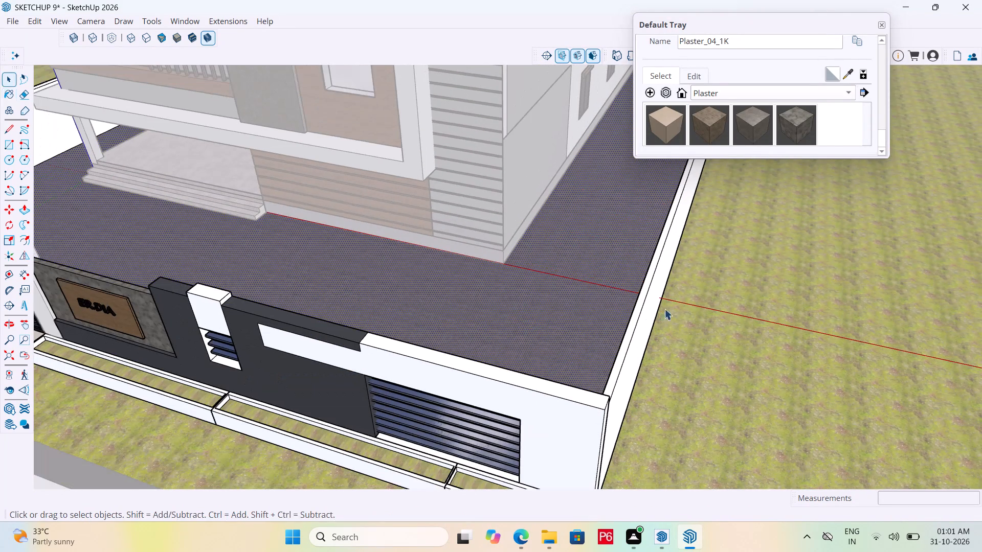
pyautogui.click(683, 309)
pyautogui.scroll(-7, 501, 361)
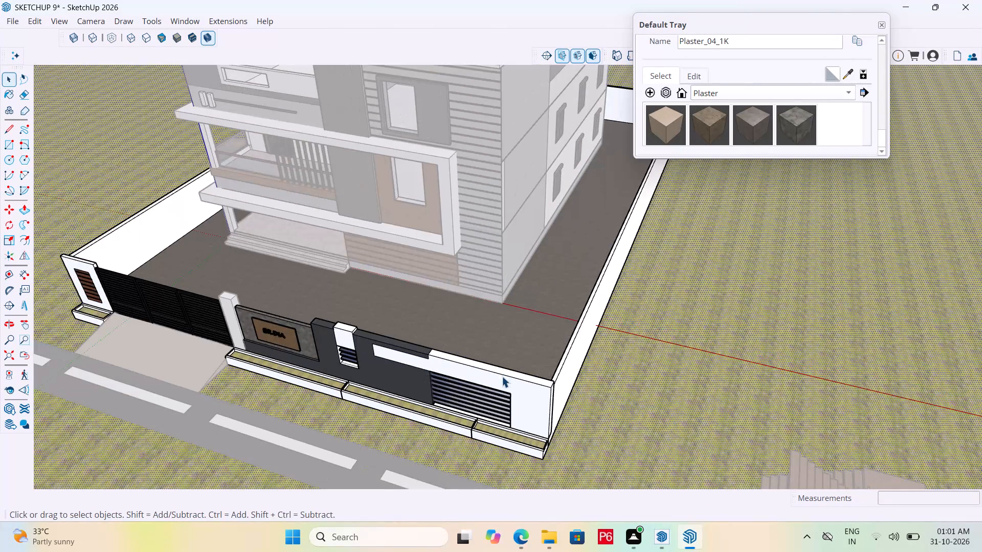
# Save the model with the plaster-painted yard floor.
pyautogui.hotkey('ctrl', 's')
pyautogui.hotkey('ctrl', 's')
# Close the compound group and examine the yard floor's plaster finish around the front steps, side passage and gate.
pyautogui.press('space')
pyautogui.scroll(-8, 520, 444)
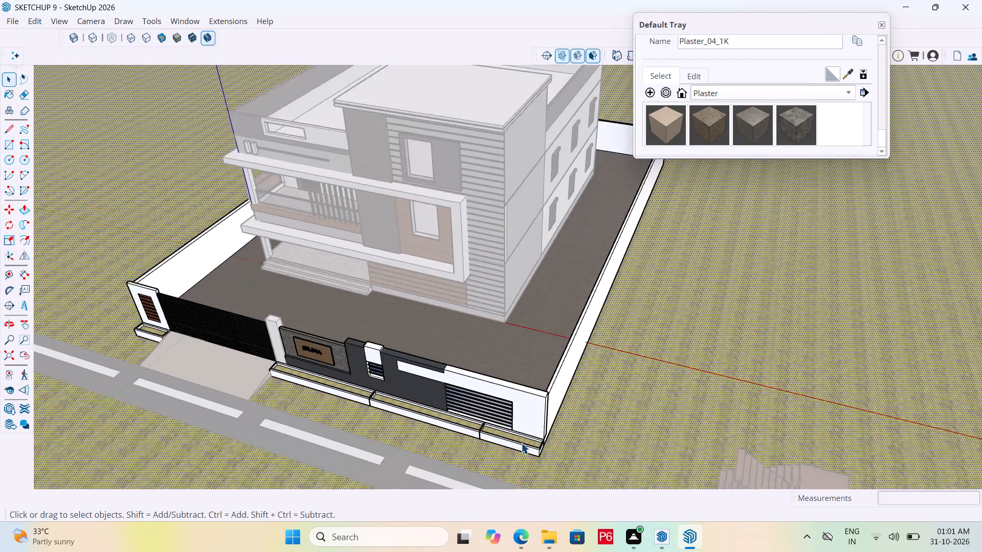
pyautogui.scroll(-16, 521, 443)
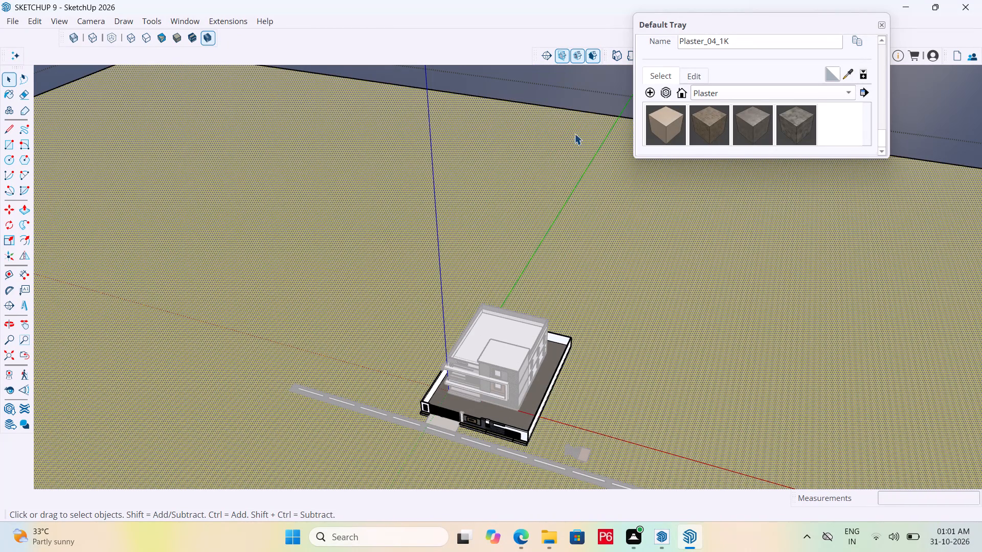
pyautogui.tripleClick(582, 113)
pyautogui.scroll(8, 455, 489)
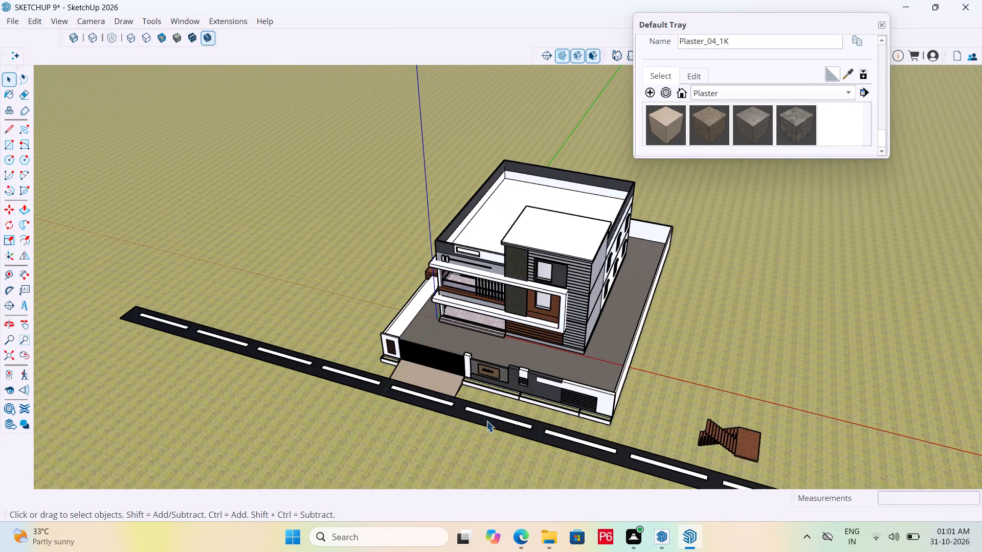
pyautogui.scroll(4, 486, 421)
pyautogui.moveTo(553, 362); pyautogui.dragTo(707, 297, button='middle')
pyautogui.scroll(2, 707, 297)
pyautogui.scroll(4, 392, 336)
pyautogui.moveTo(396, 336); pyautogui.dragTo(548, 365, button='middle')
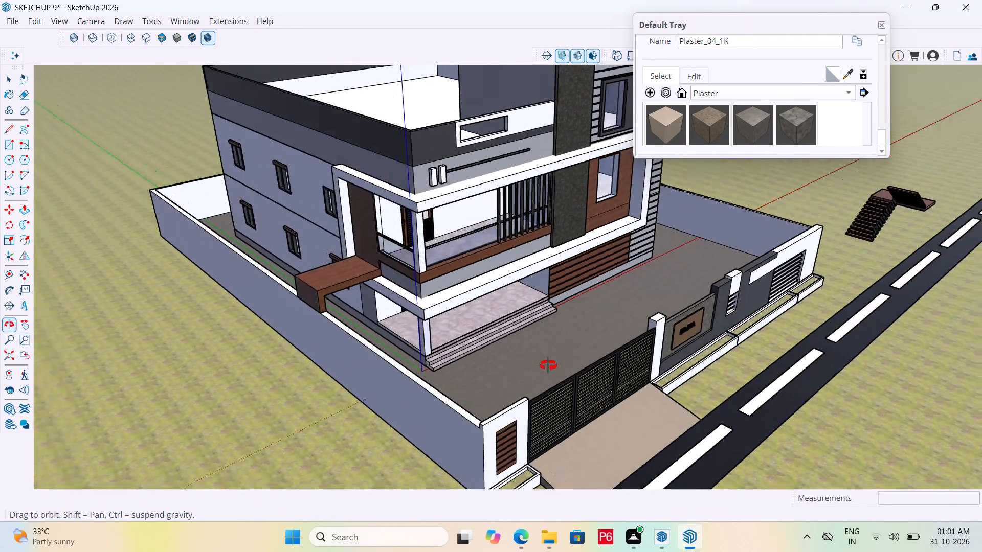
pyautogui.moveTo(548, 365); pyautogui.dragTo(489, 446, button='middle')
pyautogui.scroll(9, 488, 446)
pyautogui.scroll(-4, 547, 410)
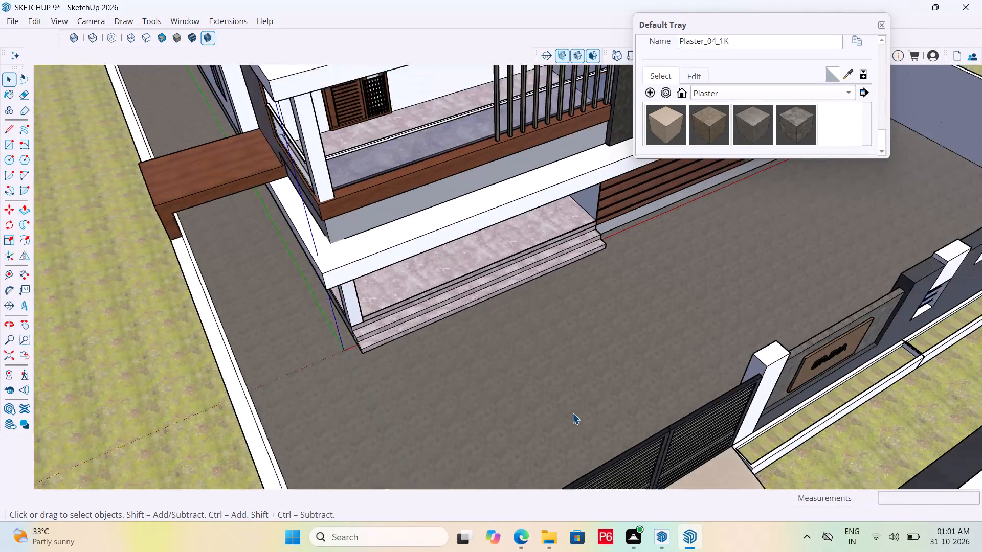
pyautogui.scroll(-2, 572, 413)
pyautogui.moveTo(575, 413); pyautogui.dragTo(548, 275, button='middle')
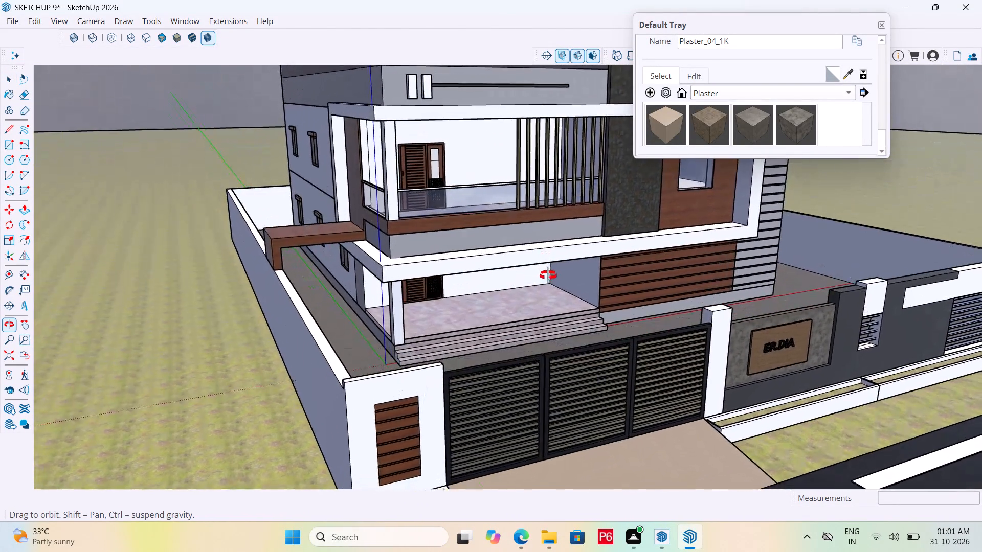
pyautogui.moveTo(548, 275); pyautogui.dragTo(505, 411, button='middle')
pyautogui.click(666, 343)
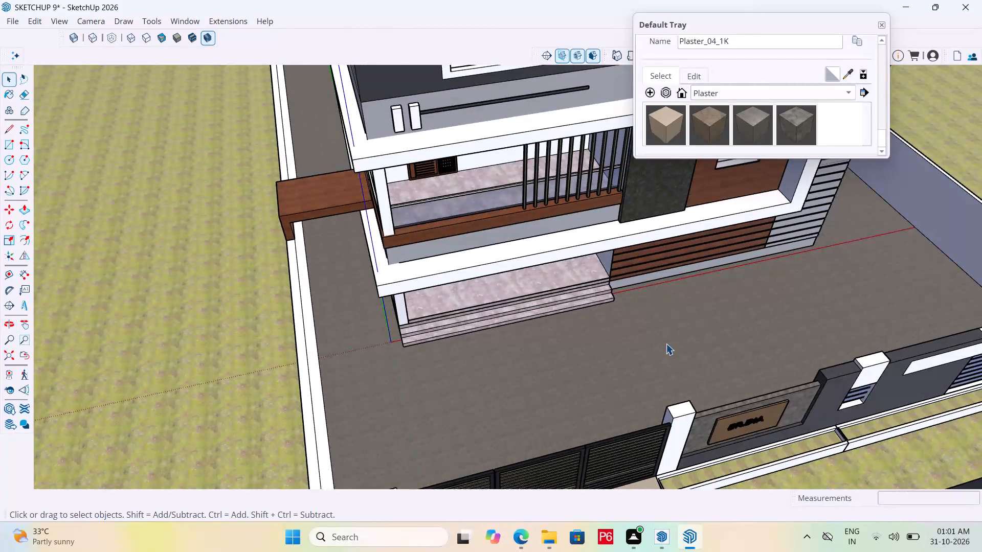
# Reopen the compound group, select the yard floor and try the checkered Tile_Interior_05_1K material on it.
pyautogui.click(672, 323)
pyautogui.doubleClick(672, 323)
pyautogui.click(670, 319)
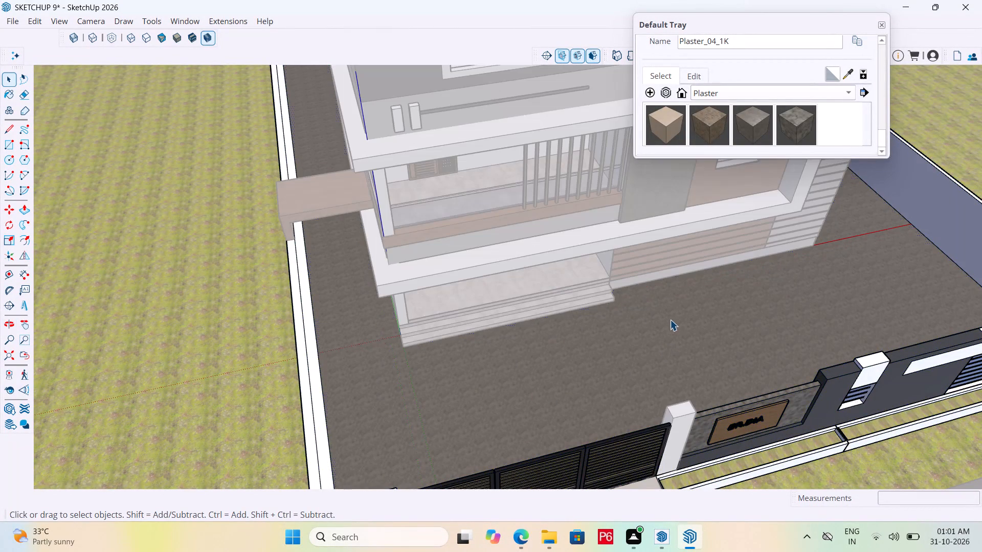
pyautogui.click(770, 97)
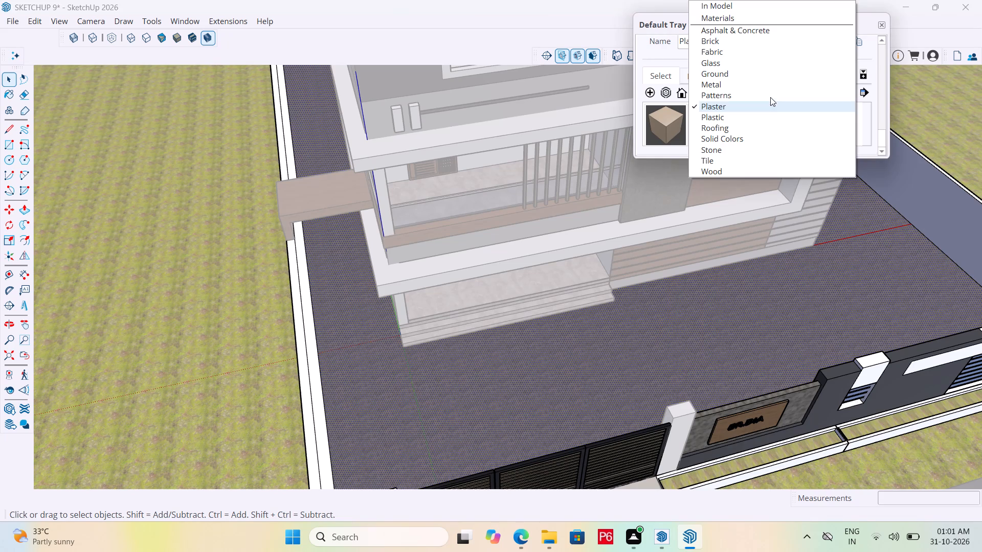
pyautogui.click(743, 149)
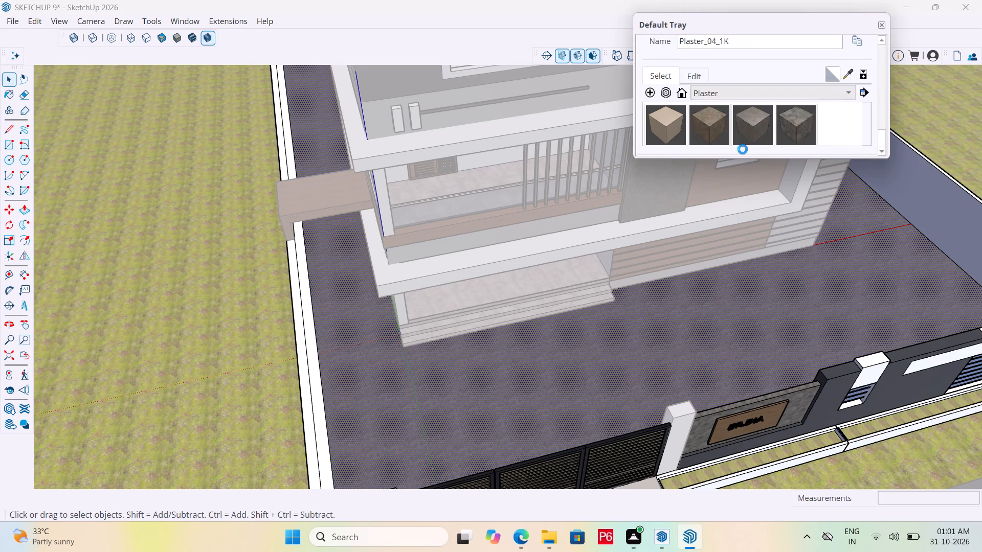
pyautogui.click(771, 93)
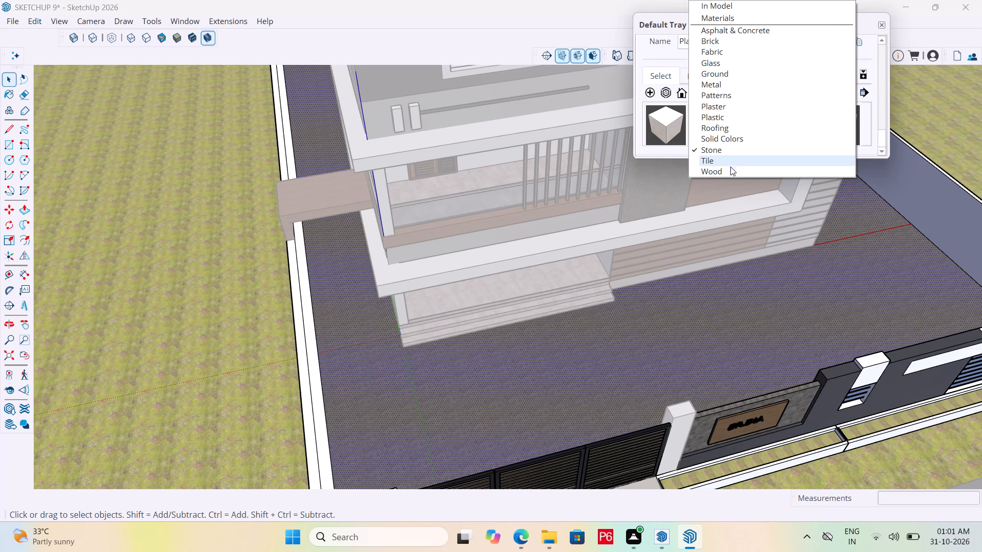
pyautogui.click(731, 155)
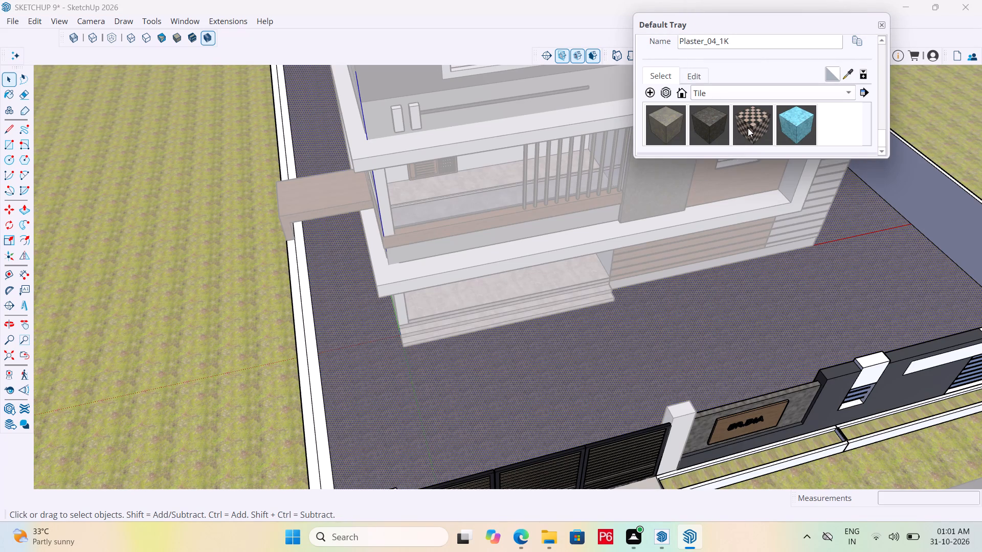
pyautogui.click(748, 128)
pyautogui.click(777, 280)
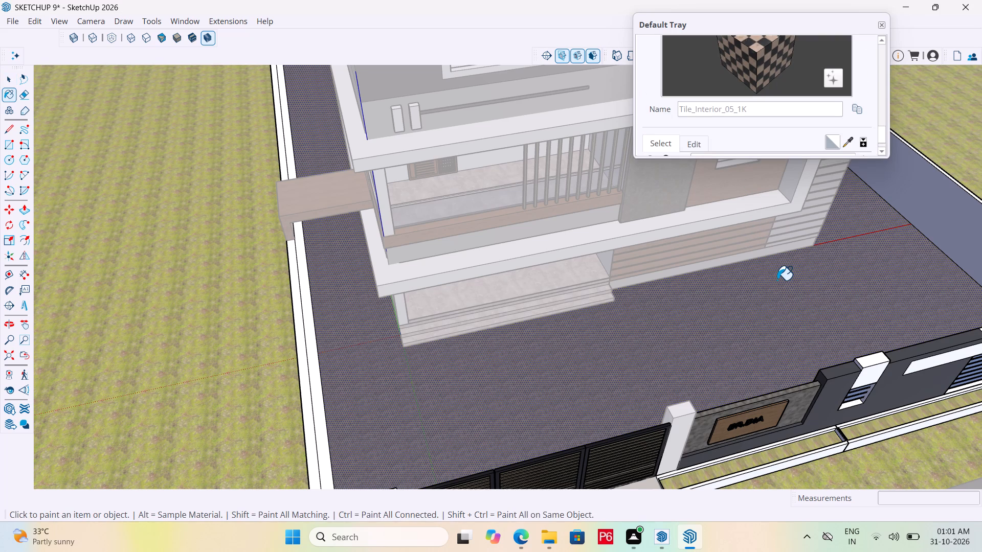
# Repaint the yard floor with exterior tiles, trying Tile_Exterior_08_1K and Tile_Exterior_07_1K and settling on Tile_Exterior_08_1K.
pyautogui.scroll(-2, 762, 132)
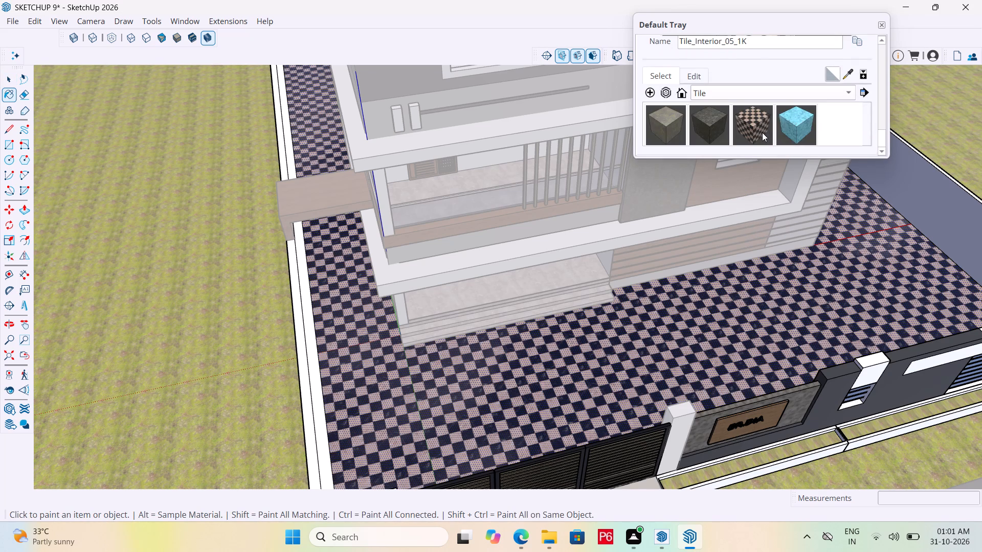
pyautogui.click(707, 123)
pyautogui.click(780, 270)
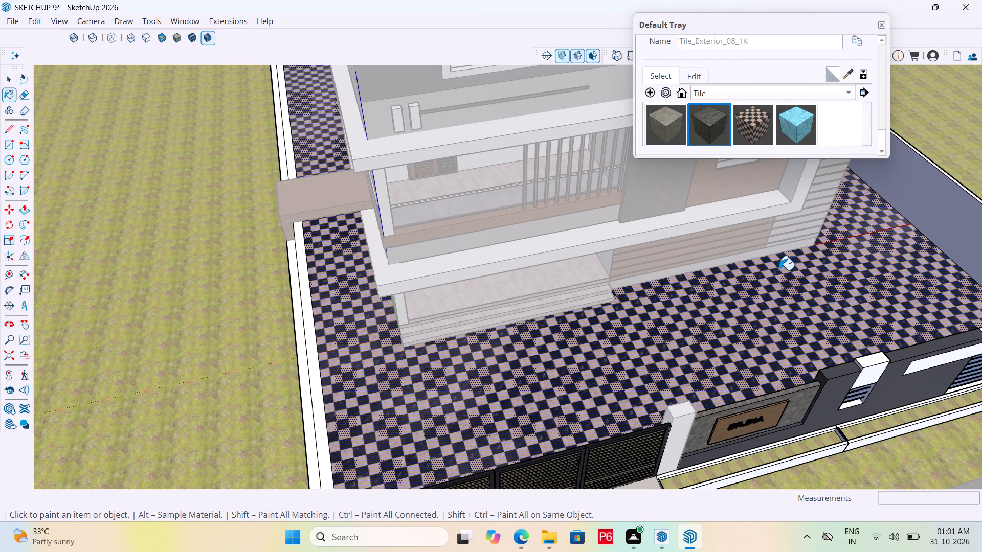
pyautogui.scroll(6, 635, 382)
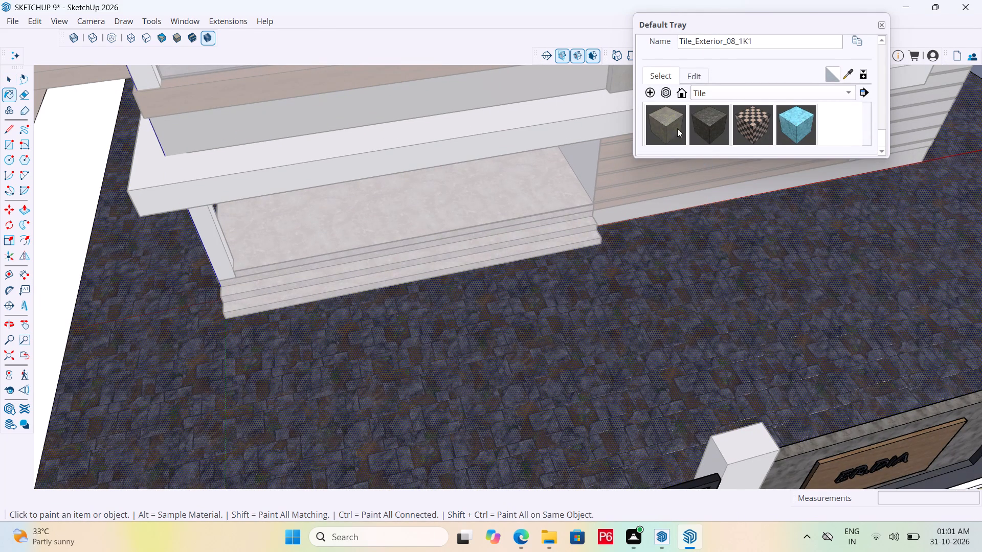
pyautogui.click(676, 123)
pyautogui.click(725, 286)
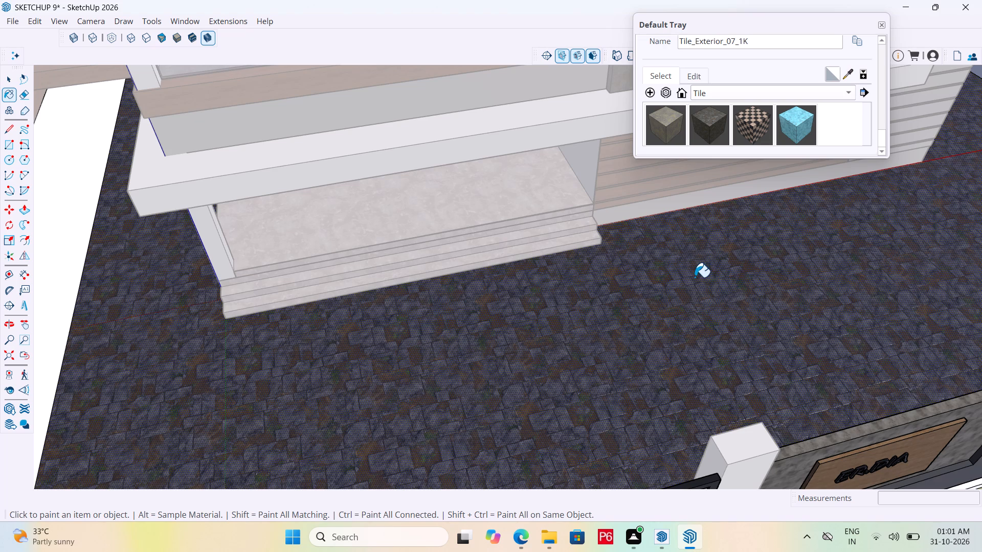
pyautogui.click(710, 127)
pyautogui.click(765, 327)
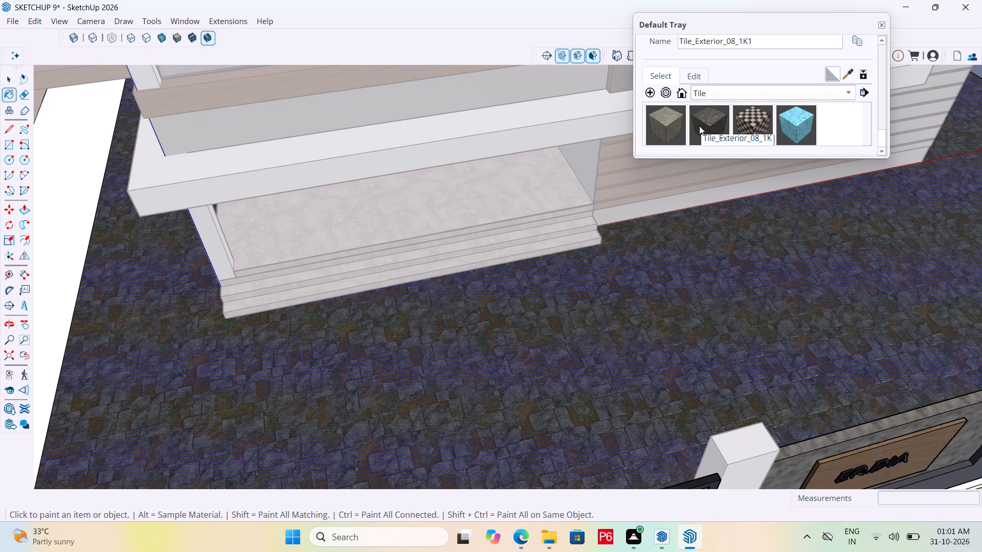
# Edit the yard floor's exterior tile material and set its texture width to 16' with the proportions linked.
pyautogui.click(696, 75)
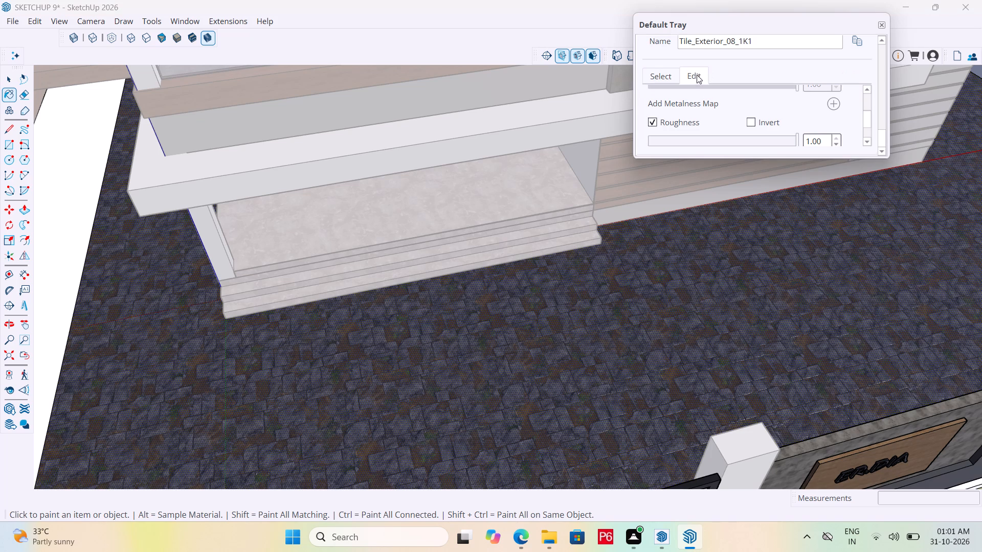
pyautogui.scroll(-4, 706, 112)
pyautogui.scroll(3, 712, 116)
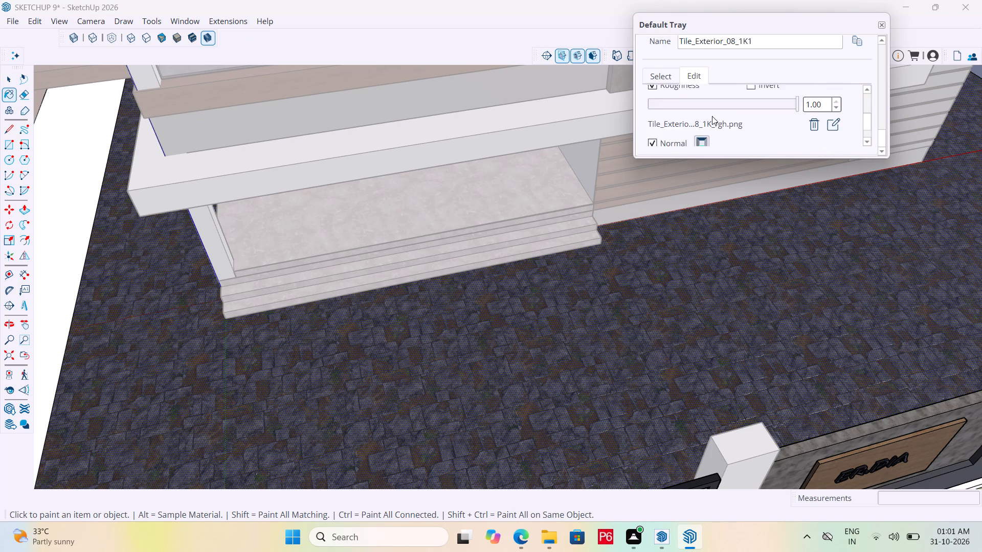
pyautogui.scroll(5, 712, 116)
pyautogui.scroll(-1, 707, 113)
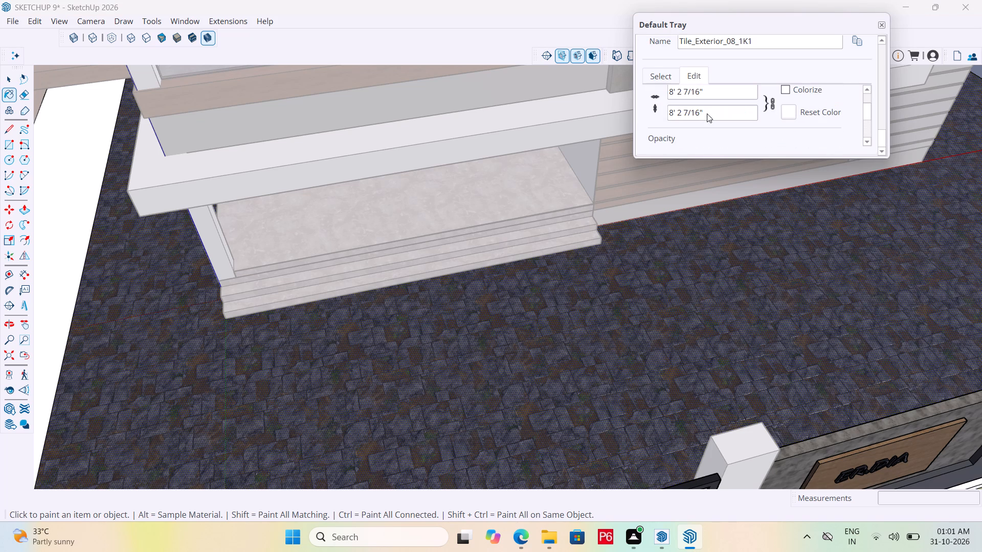
pyautogui.click(715, 94)
pyautogui.press('BackSpace')
pyautogui.press('BackSpace')
pyautogui.press('BackSpace')
pyautogui.press('BackSpace')
pyautogui.press('BackSpace')
pyautogui.press('BackSpace')
pyautogui.press('BackSpace')
pyautogui.press('BackSpace')
pyautogui.press('BackSpace')
pyautogui.press('BackSpace')
pyautogui.press('BackSpace')
pyautogui.press('BackSpace')
pyautogui.press('BackSpace')
pyautogui.press('BackSpace')
pyautogui.press('BackSpace')
pyautogui.press('BackSpace')
pyautogui.press('BackSpace')
pyautogui.press('BackSpace')
pyautogui.press('BackSpace')
pyautogui.press('BackSpace')
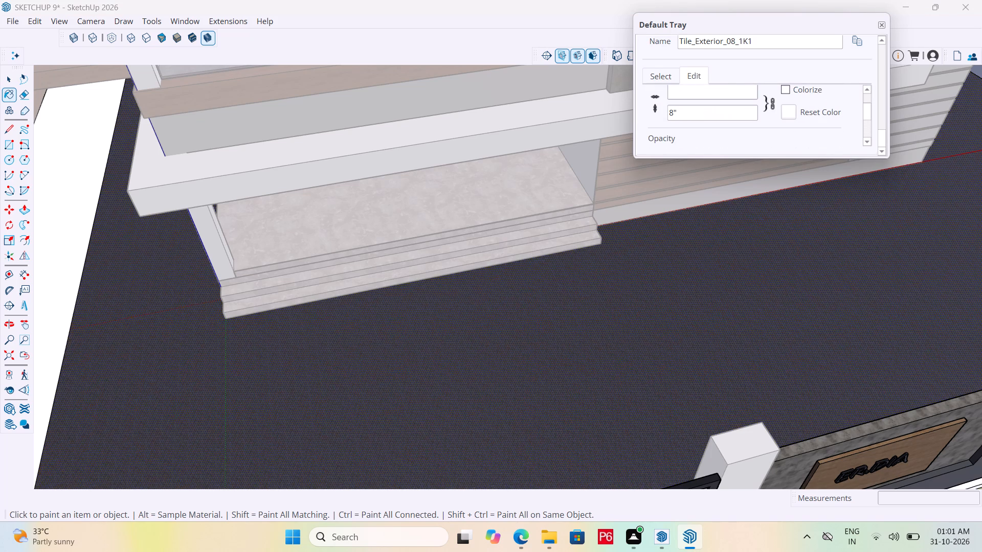
pyautogui.write("16'")
pyautogui.press('Return')
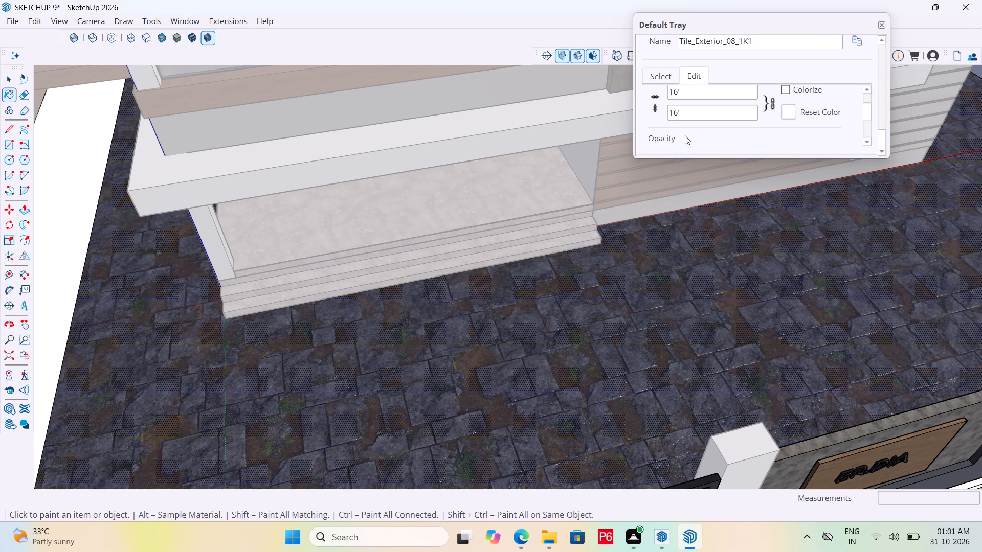
# Close the compound group and save the model with the yard floor in the enlarged exterior tile.
pyautogui.scroll(-6, 649, 211)
pyautogui.scroll(-7, 651, 257)
pyautogui.scroll(-6, 609, 292)
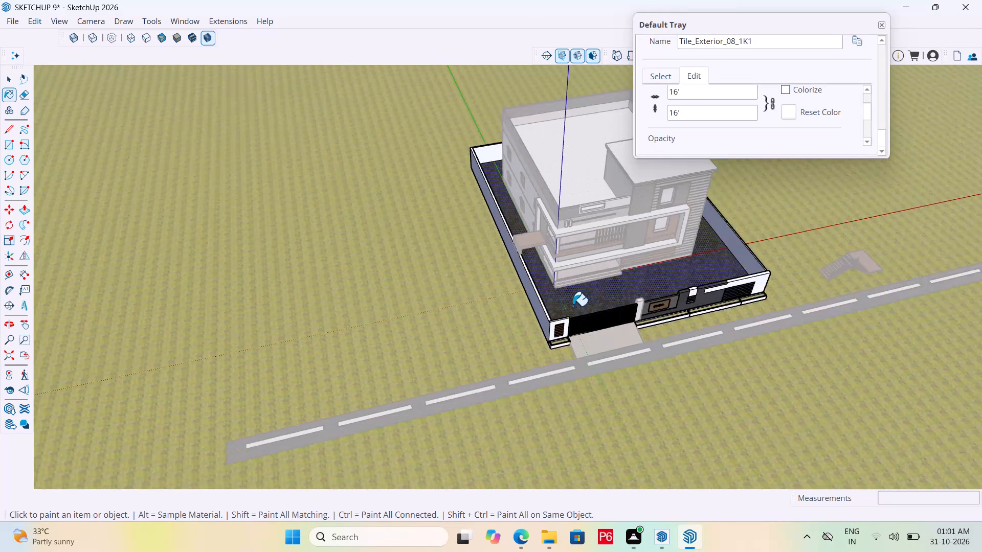
pyautogui.scroll(-12, 544, 293)
pyautogui.press('space')
pyautogui.click(931, 197)
pyautogui.scroll(3, 580, 284)
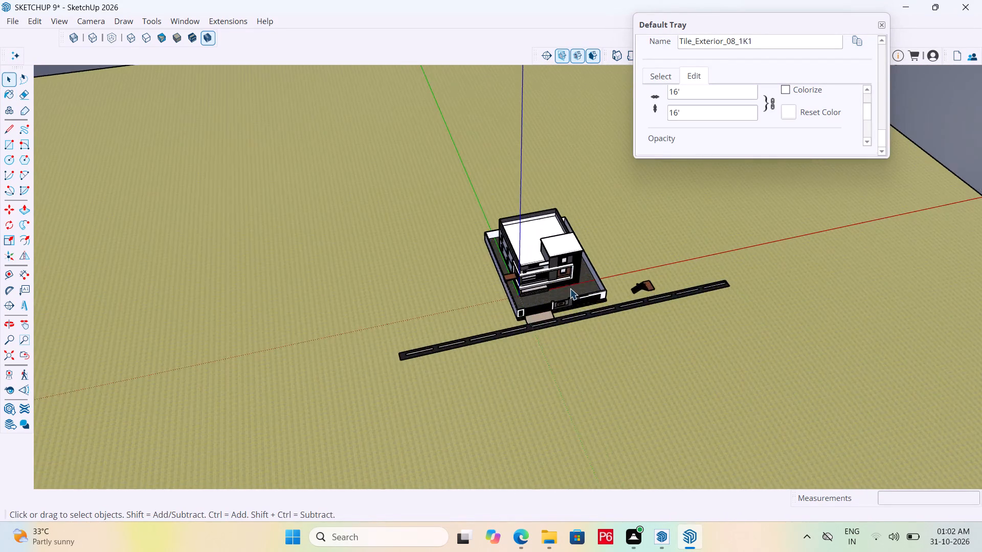
pyautogui.scroll(16, 570, 288)
pyautogui.hotkey('ctrl', 's')
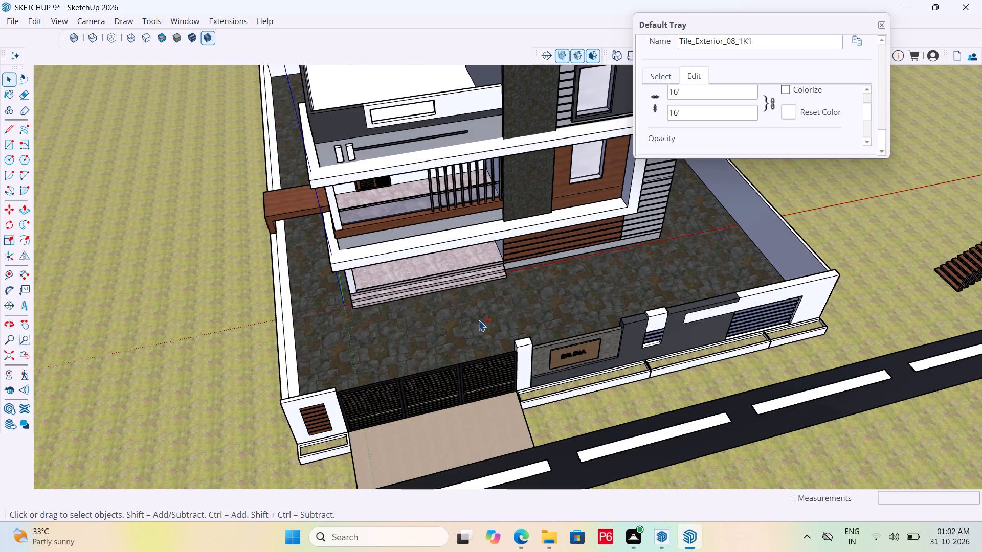
pyautogui.hotkey('ctrl', 's')
pyautogui.hotkey('ctrl', 's')
pyautogui.hotkey('ctrl', 's')
pyautogui.hotkey('ctrl', 's')
pyautogui.press('space')
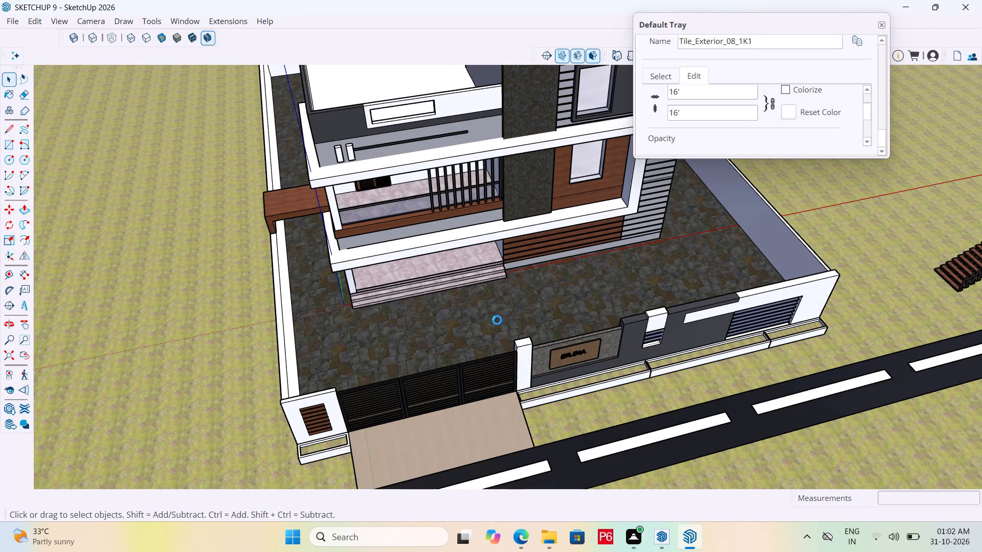
# Reopen the compound group and select the yard floor face on its own.
pyautogui.scroll(-2, 499, 320)
pyautogui.click(559, 292)
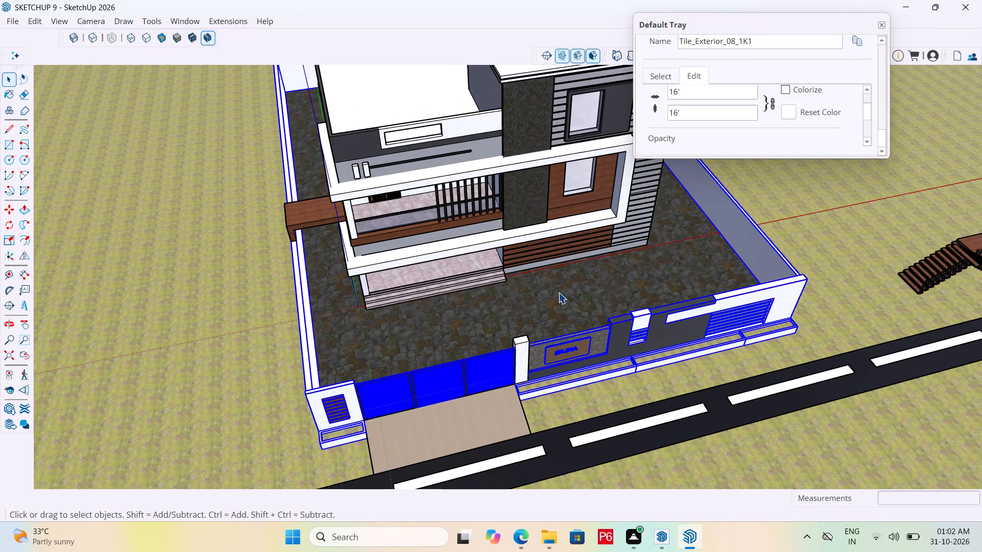
pyautogui.tripleClick(559, 292)
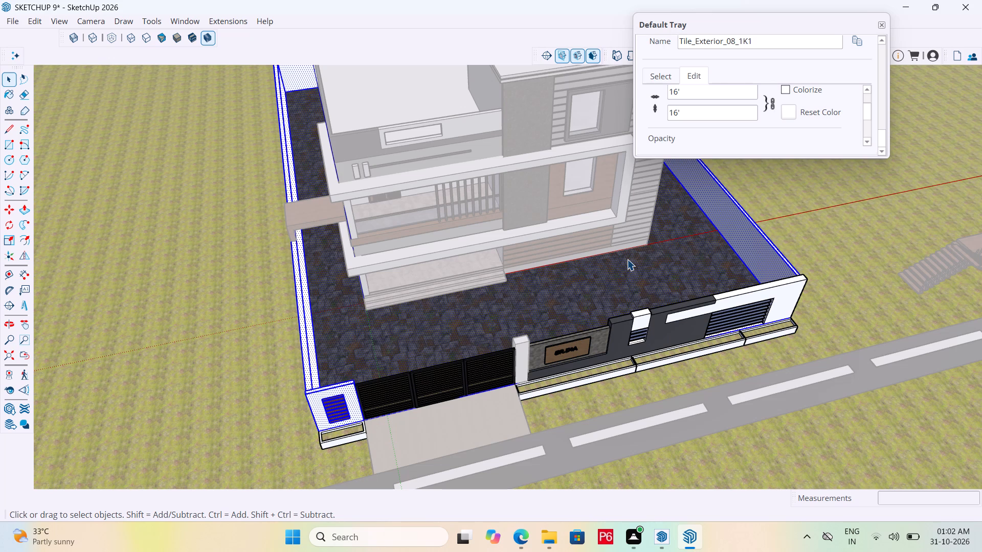
pyautogui.doubleClick(640, 286)
pyautogui.click(663, 263)
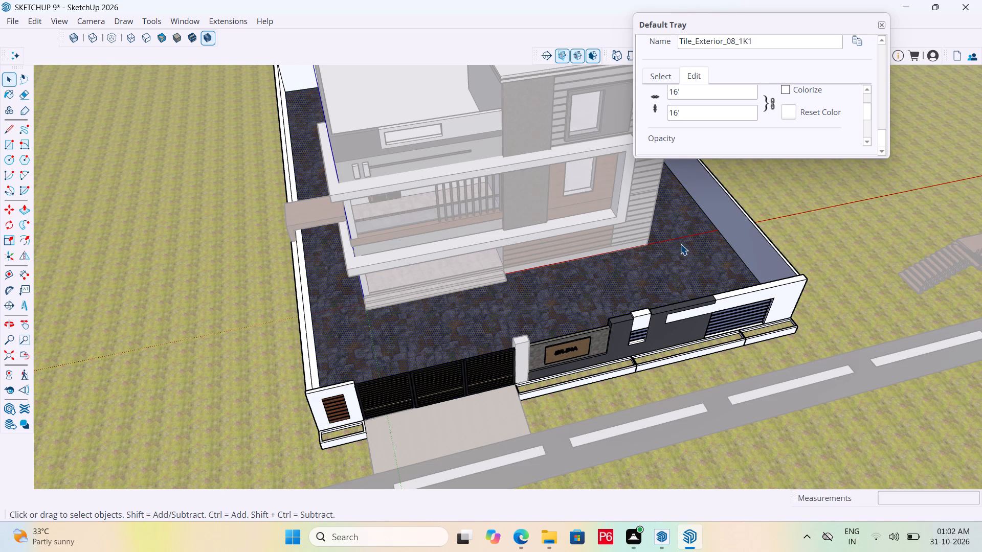
pyautogui.click(680, 244)
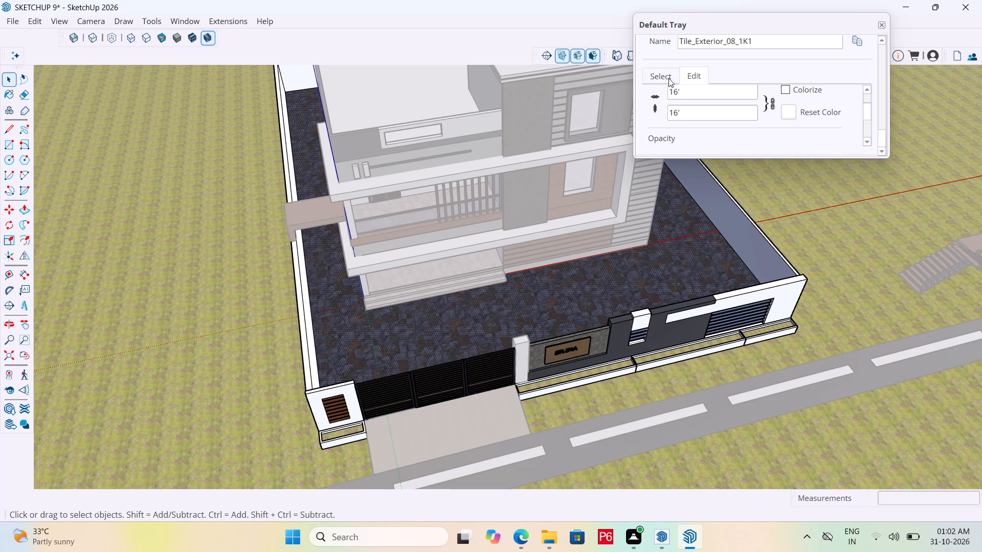
# Look through the Wood, Fabric, Glass, Ground, Metal and Patterns material collections for another yard floor finish.
pyautogui.click(668, 78)
pyautogui.click(728, 96)
pyautogui.click(724, 173)
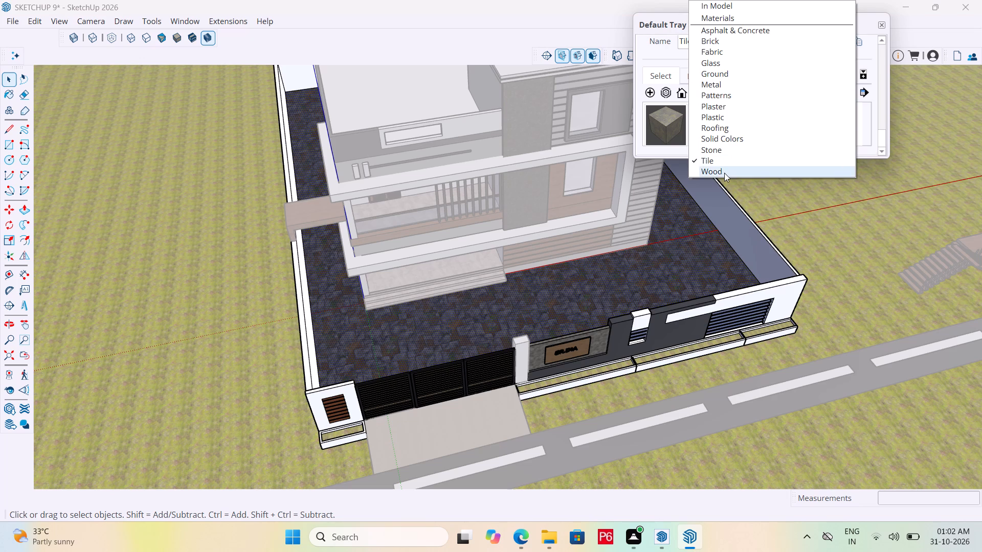
pyautogui.doubleClick(752, 92)
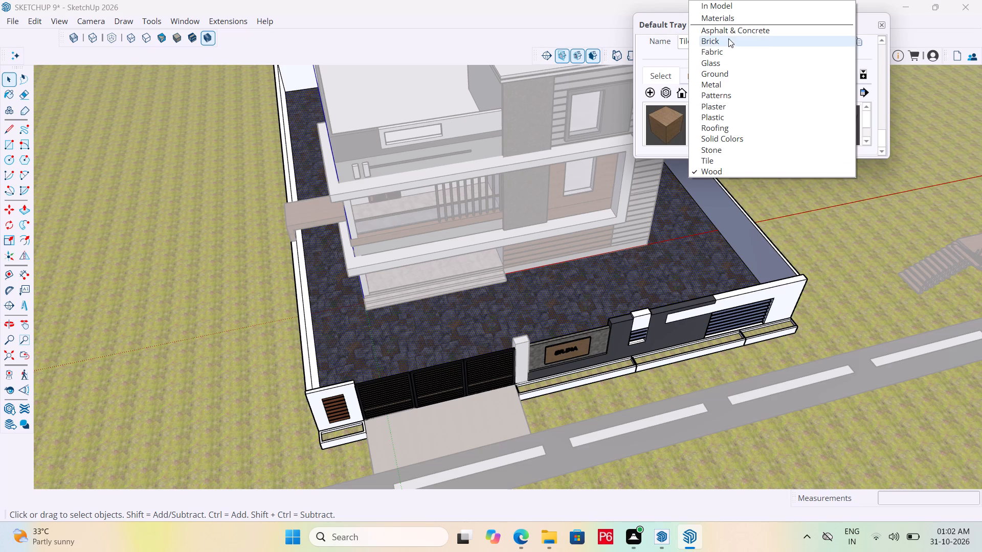
pyautogui.click(728, 49)
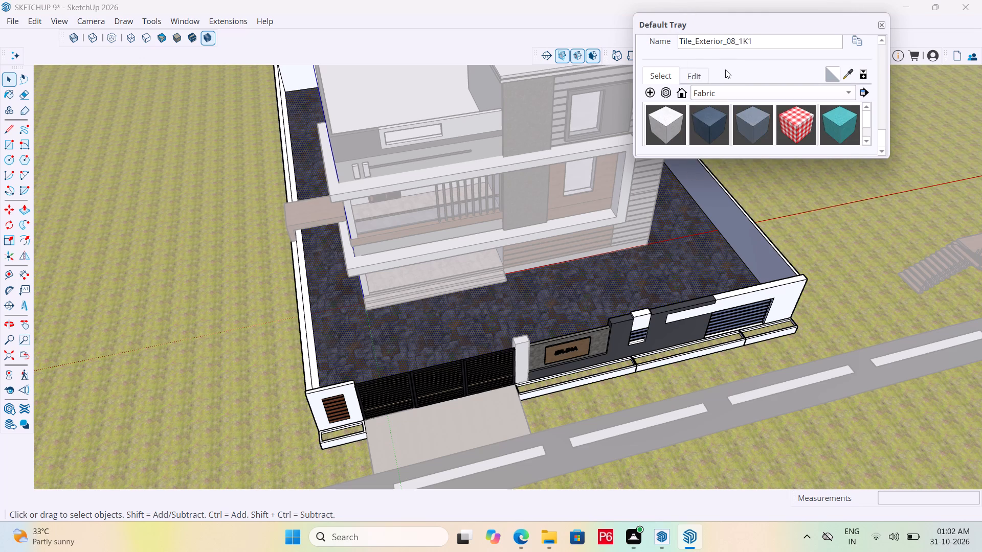
pyautogui.click(726, 89)
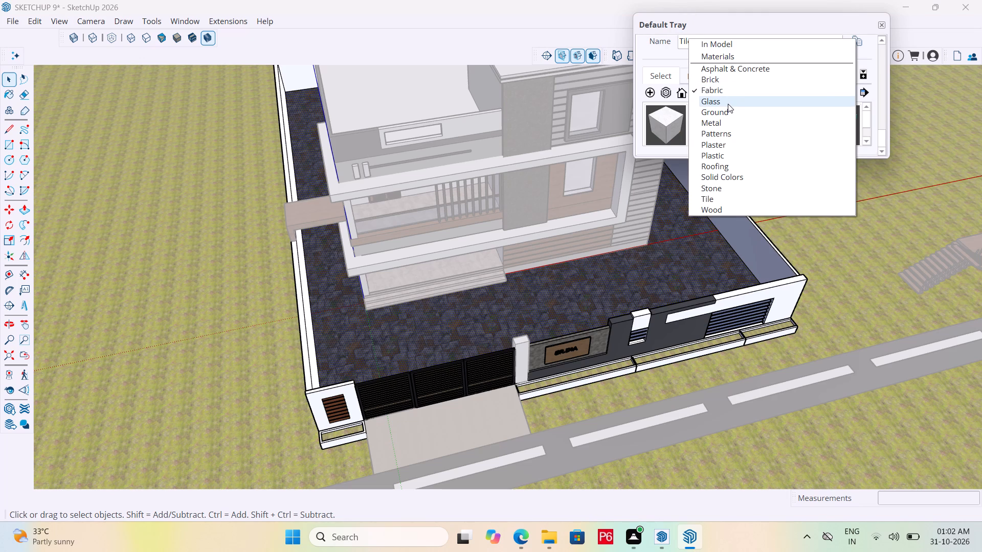
pyautogui.doubleClick(728, 104)
pyautogui.click(734, 93)
pyautogui.click(733, 103)
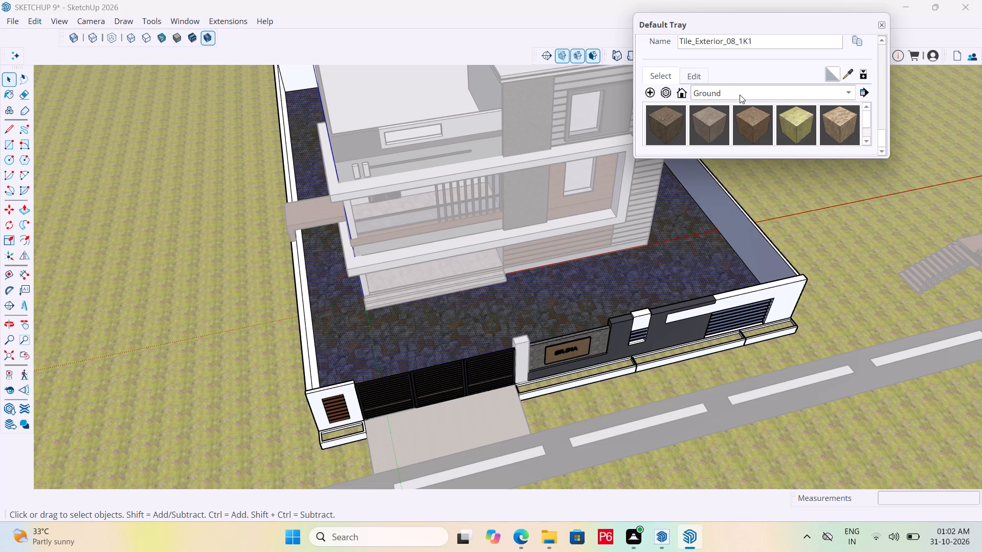
pyautogui.click(740, 94)
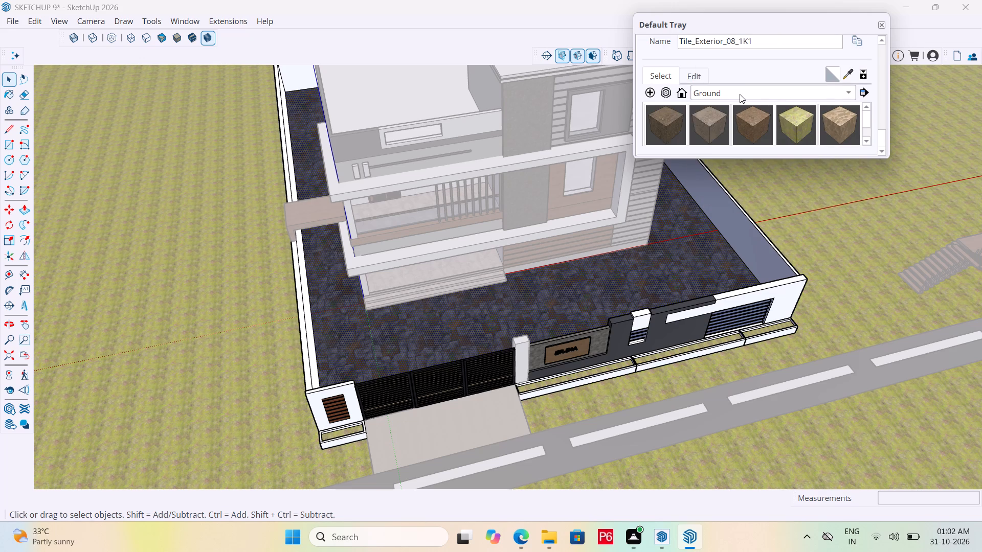
pyautogui.doubleClick(733, 105)
pyautogui.click(746, 90)
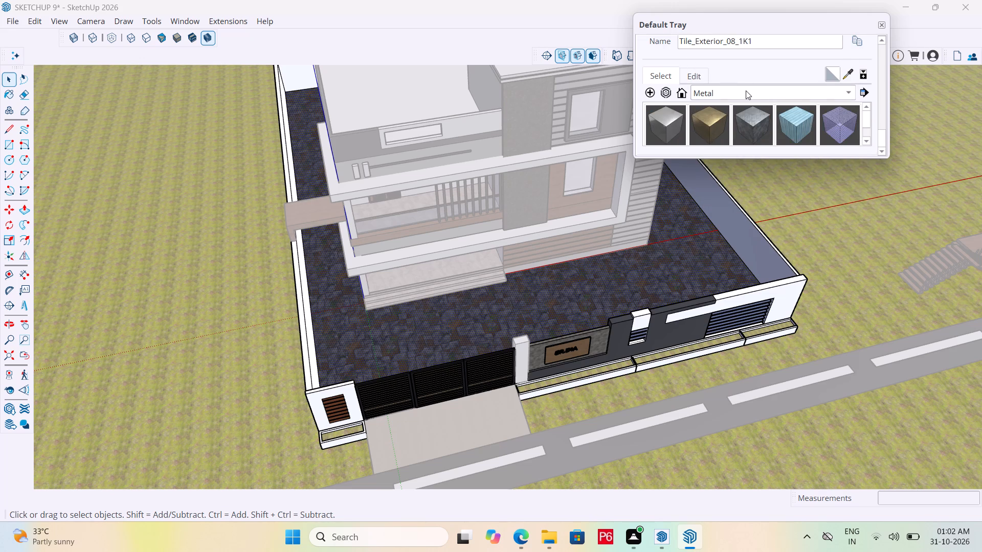
pyautogui.doubleClick(742, 103)
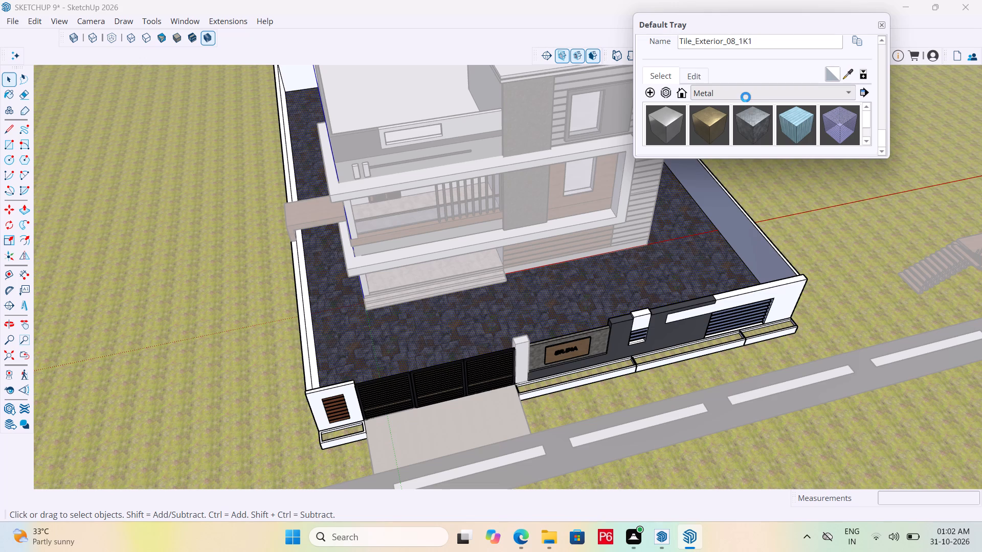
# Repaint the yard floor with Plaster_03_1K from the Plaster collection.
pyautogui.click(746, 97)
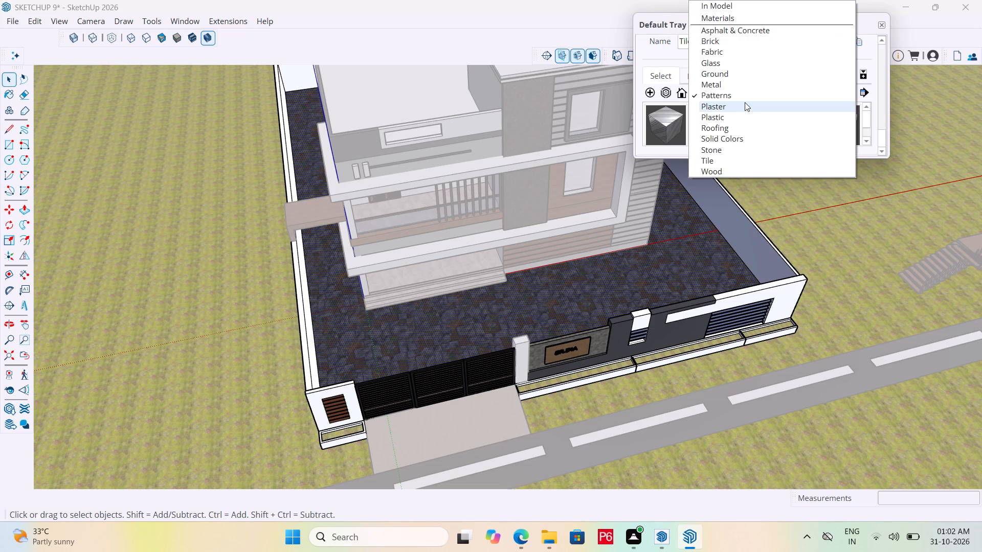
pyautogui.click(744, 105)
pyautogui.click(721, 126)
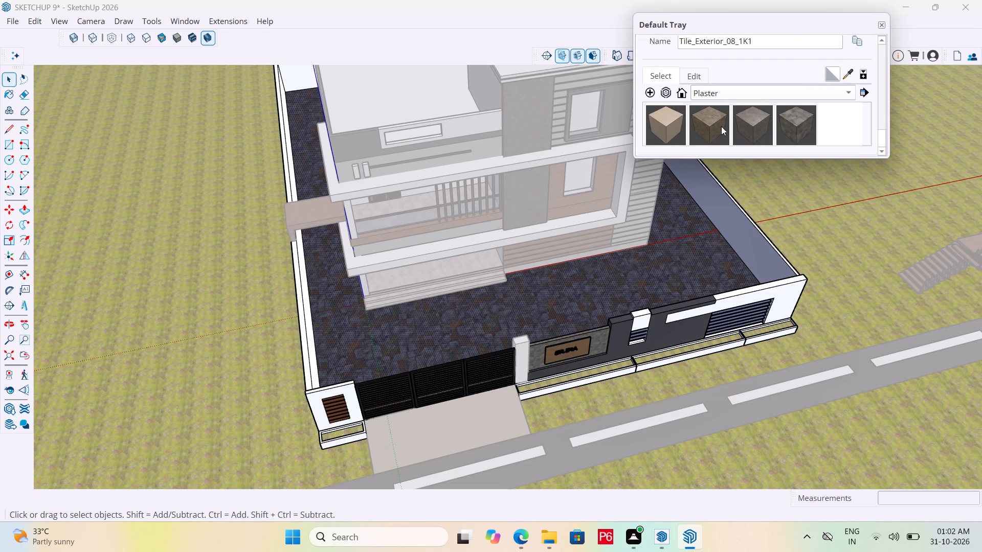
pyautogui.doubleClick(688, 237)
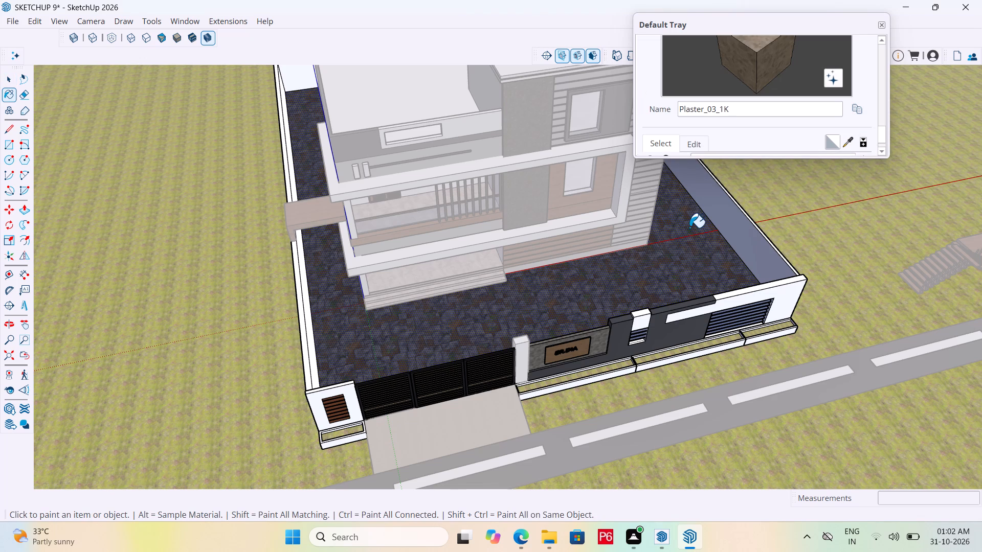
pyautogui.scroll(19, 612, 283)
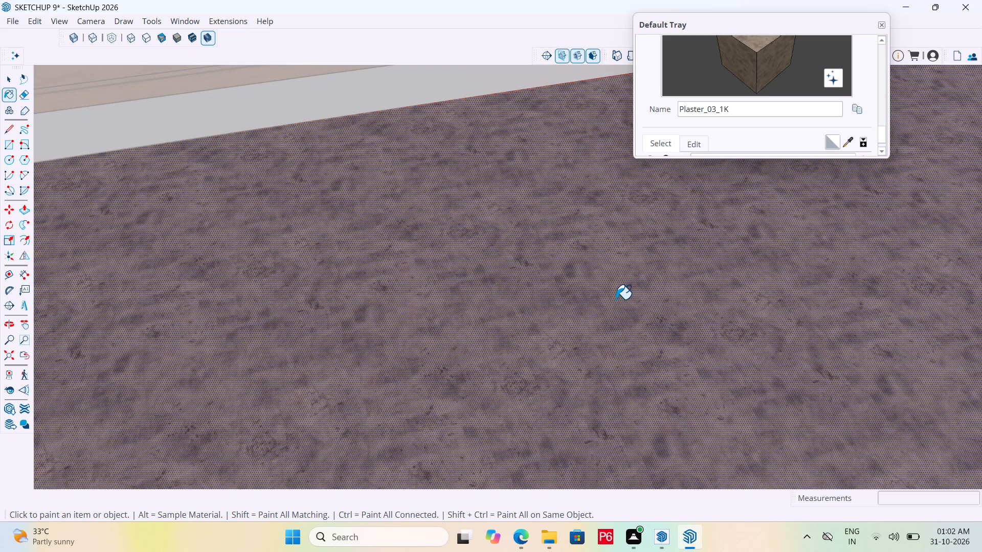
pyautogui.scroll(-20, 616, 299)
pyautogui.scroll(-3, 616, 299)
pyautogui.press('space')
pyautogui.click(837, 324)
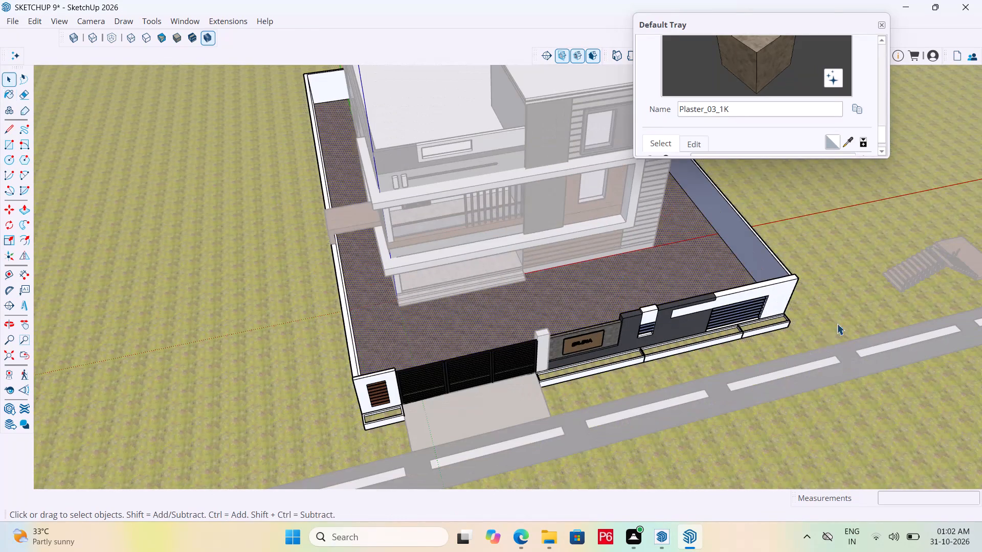
# View the compound from the gate side and save the model.
pyautogui.moveTo(646, 346); pyautogui.dragTo(584, 285, button='middle')
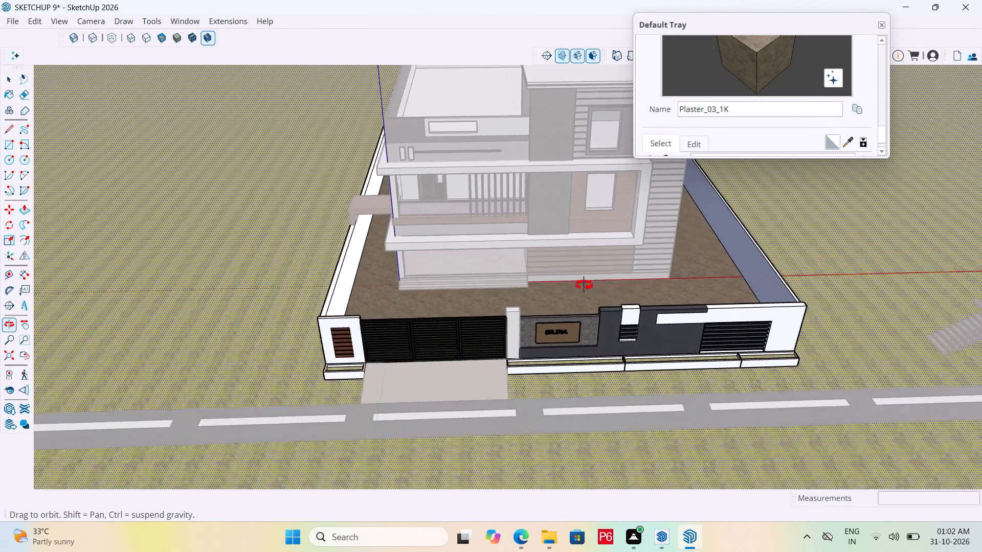
pyautogui.moveTo(584, 285); pyautogui.dragTo(612, 279, button='middle')
pyautogui.hotkey('ctrl', 's')
pyautogui.hotkey('ctrl', 's')
pyautogui.hotkey('ctrl', 's')
pyautogui.hotkey('ctrl', 's')
pyautogui.hotkey('ctrl', 's')
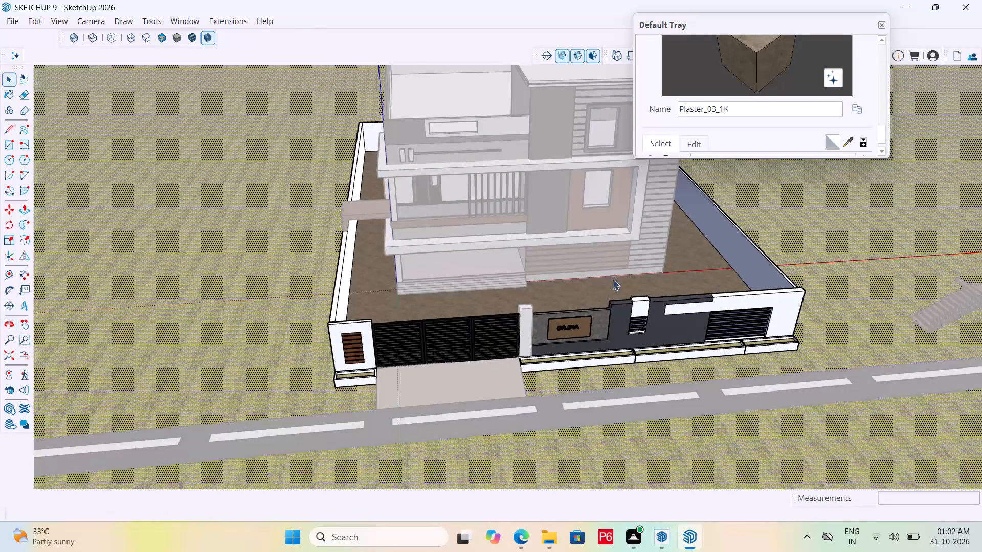
pyautogui.hotkey('ctrl', 's')
pyautogui.hotkey('ctrl', 's')
pyautogui.press('space')
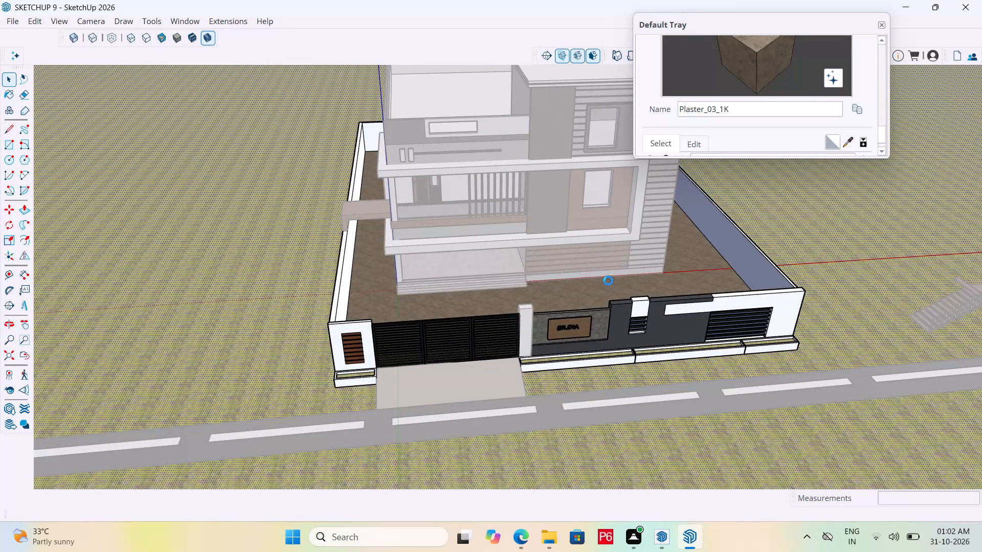
# Repaint the yard floor with Plaster_04_1K from the Plaster collection.
pyautogui.scroll(-2, 741, 137)
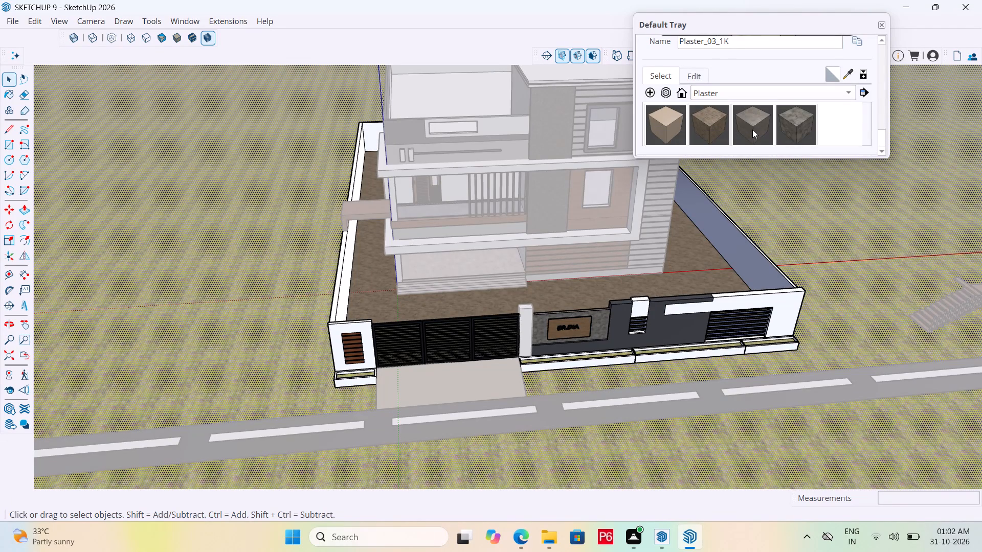
pyautogui.click(753, 129)
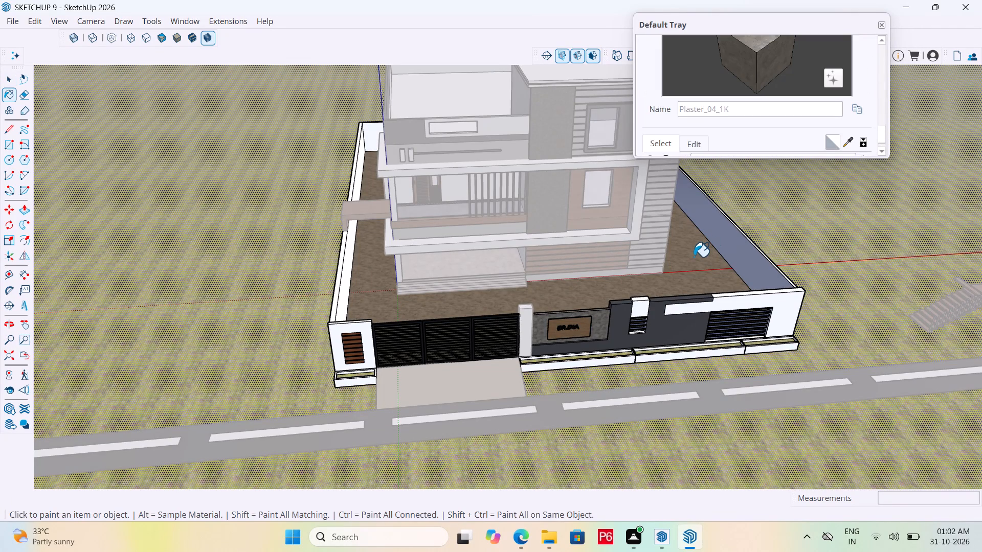
pyautogui.click(694, 257)
pyautogui.scroll(18, 659, 316)
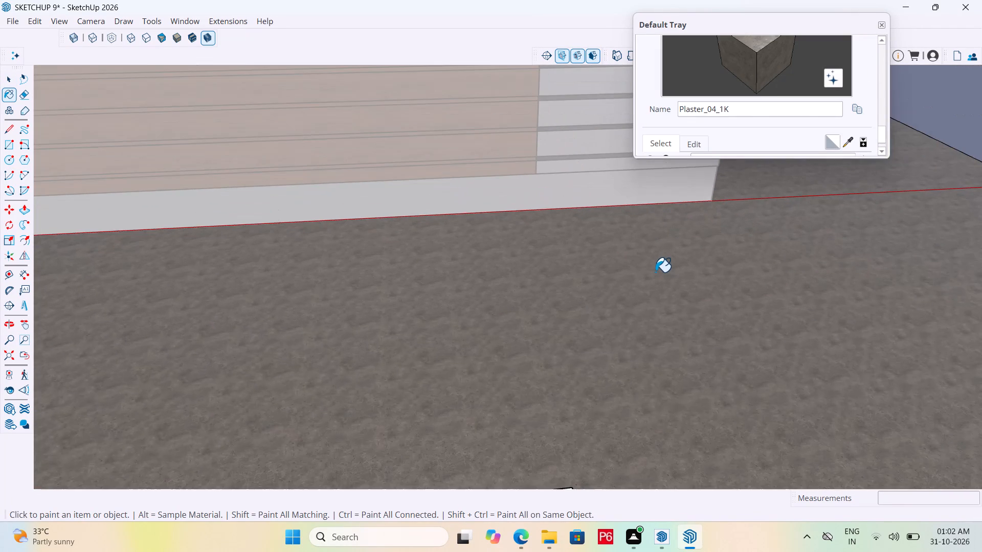
pyautogui.scroll(-17, 655, 272)
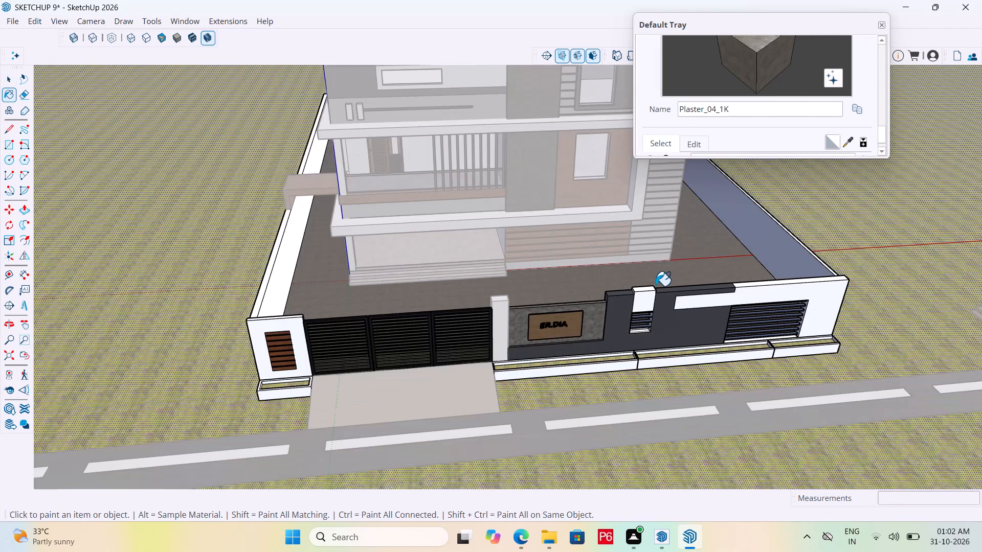
# Edit the yard floor's Plaster_04_1K material and set its blue colour value to 160.
pyautogui.click(702, 143)
pyautogui.scroll(-2, 723, 135)
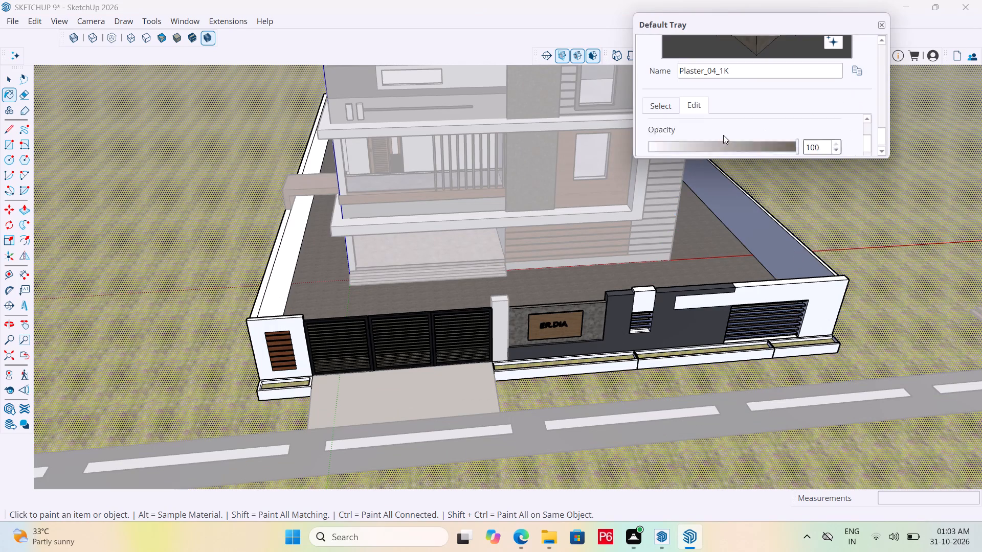
pyautogui.scroll(-2, 723, 135)
pyautogui.scroll(2, 727, 136)
pyautogui.scroll(-9, 744, 117)
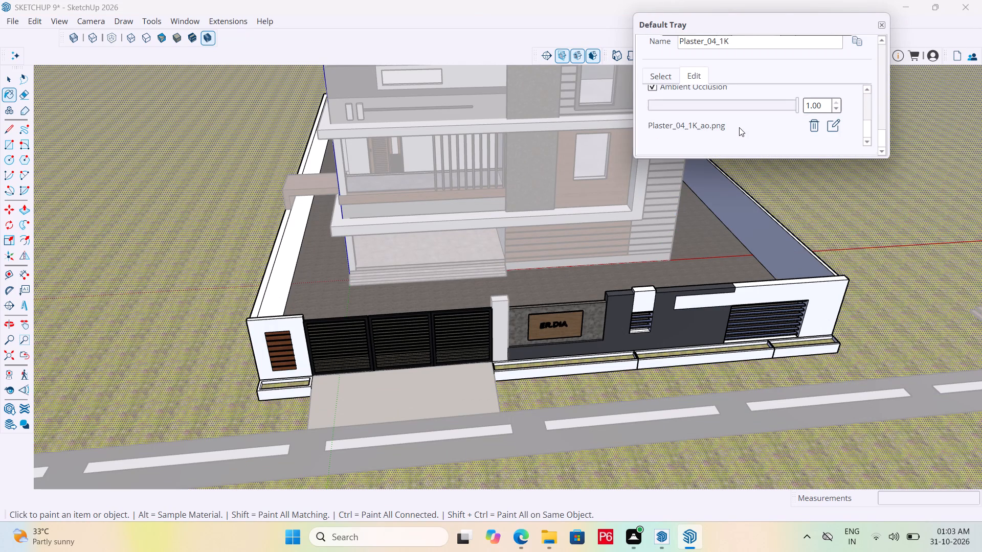
pyautogui.scroll(-4, 739, 127)
pyautogui.scroll(5, 743, 130)
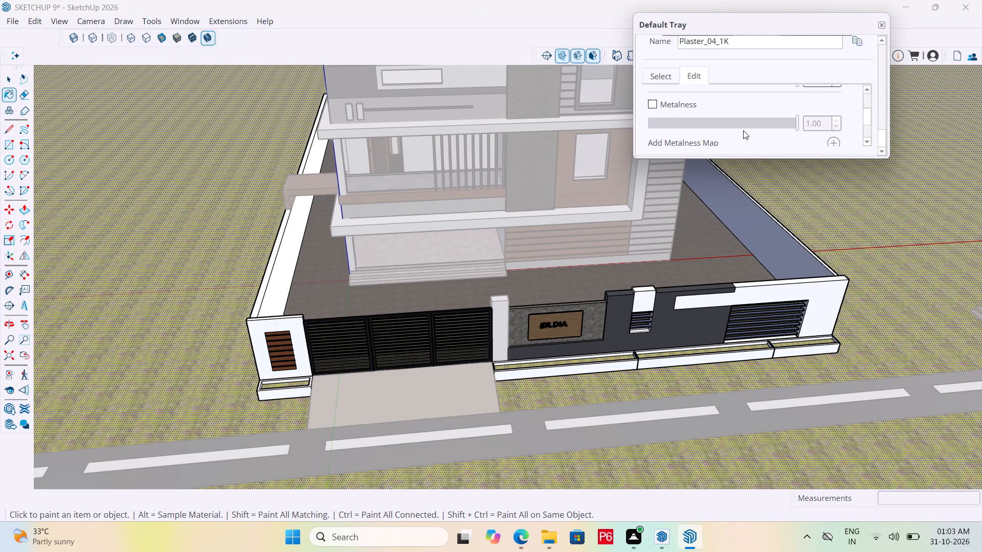
pyautogui.scroll(4, 743, 130)
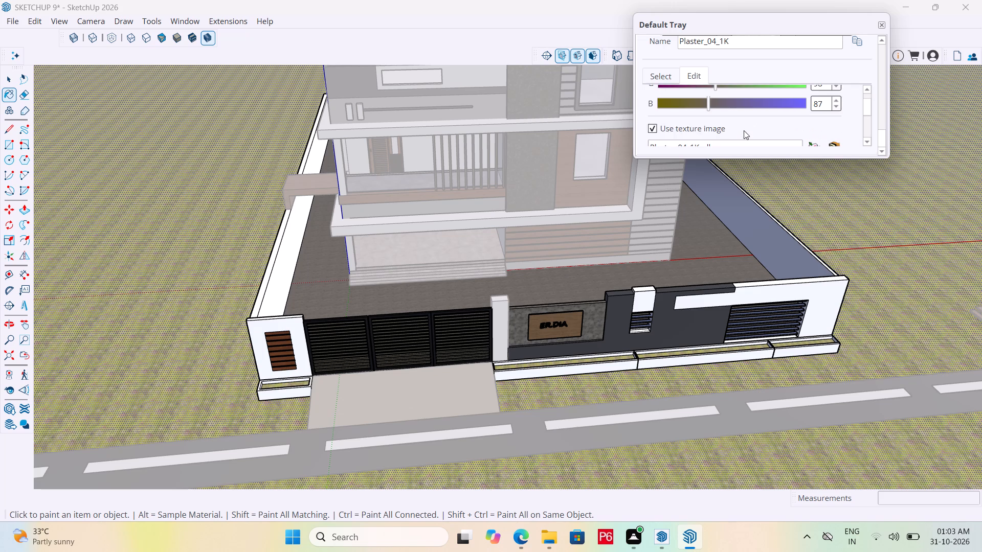
pyautogui.scroll(2, 744, 130)
pyautogui.scroll(-1, 744, 130)
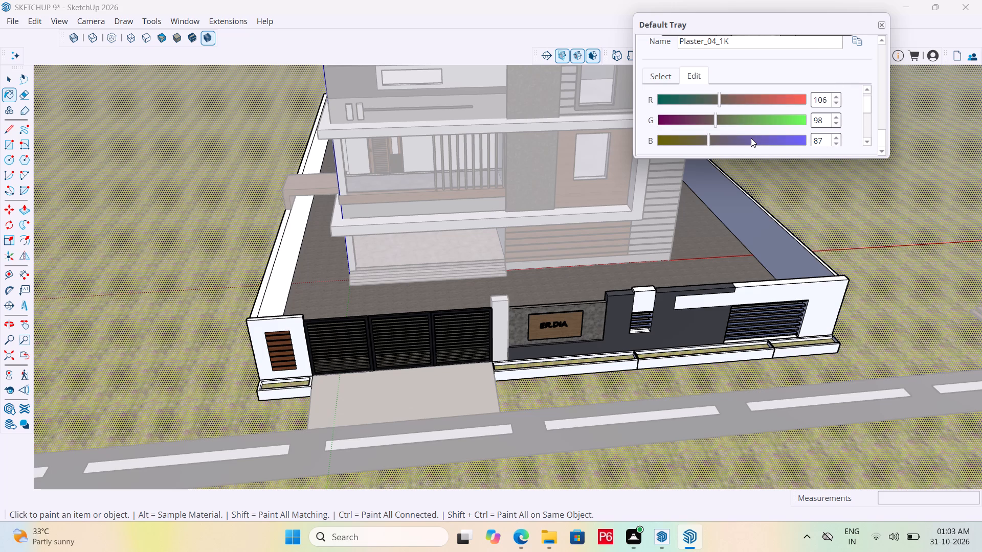
pyautogui.click(751, 138)
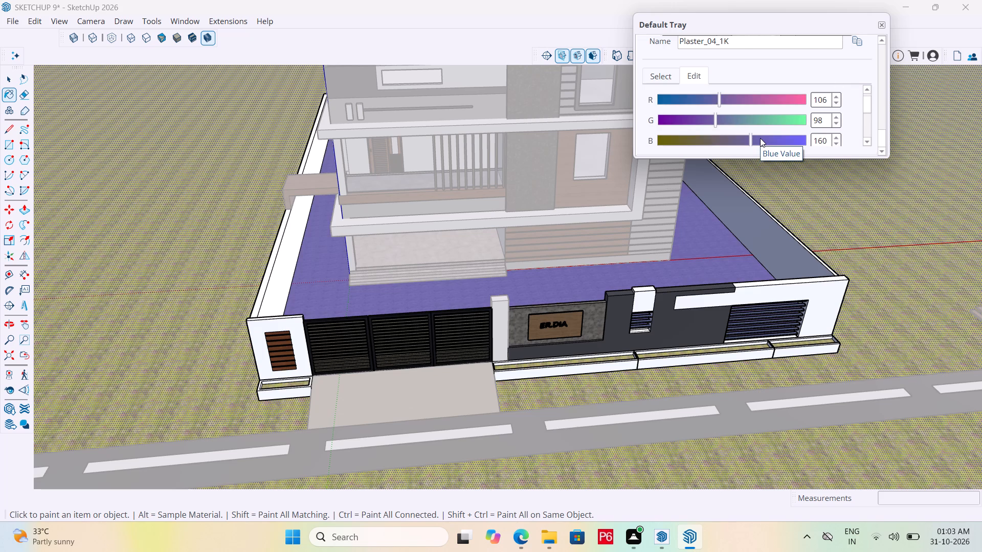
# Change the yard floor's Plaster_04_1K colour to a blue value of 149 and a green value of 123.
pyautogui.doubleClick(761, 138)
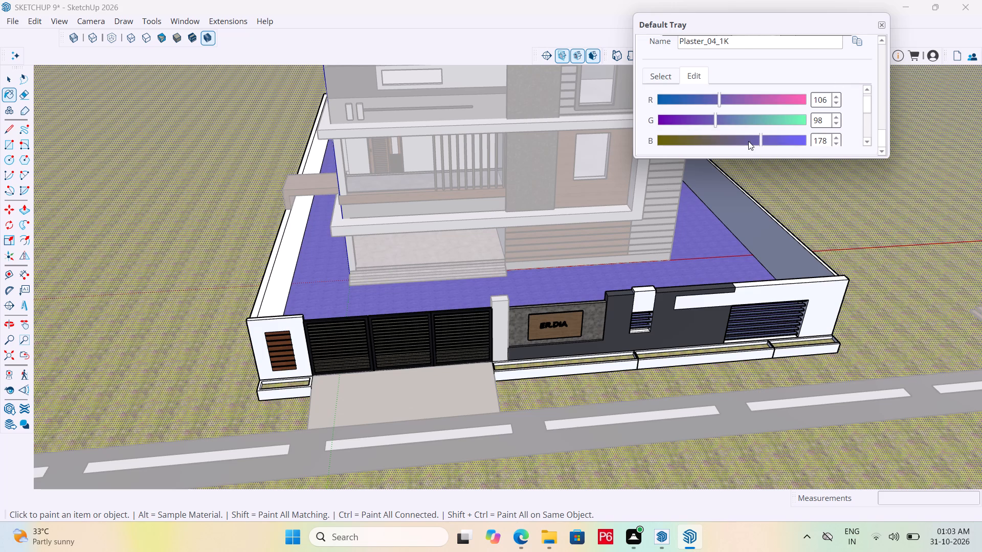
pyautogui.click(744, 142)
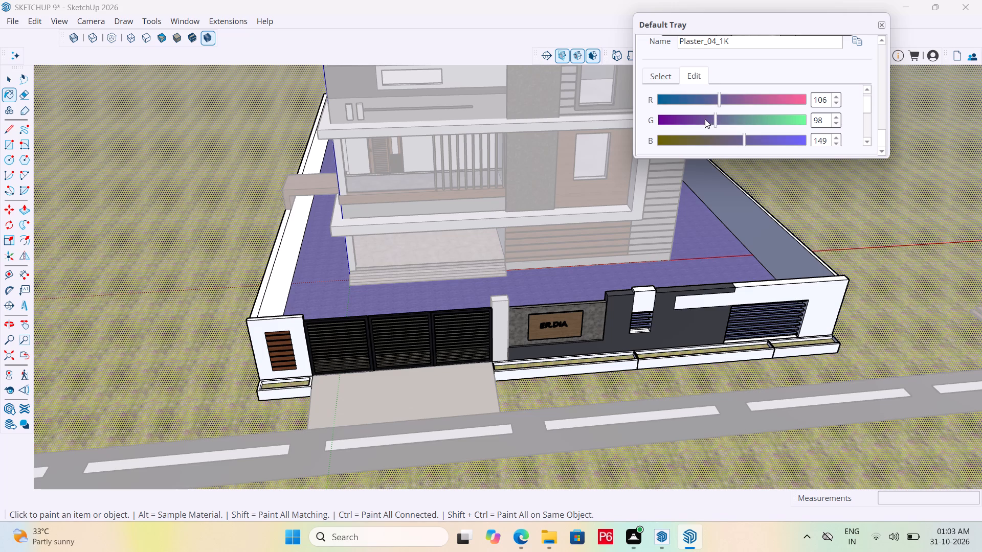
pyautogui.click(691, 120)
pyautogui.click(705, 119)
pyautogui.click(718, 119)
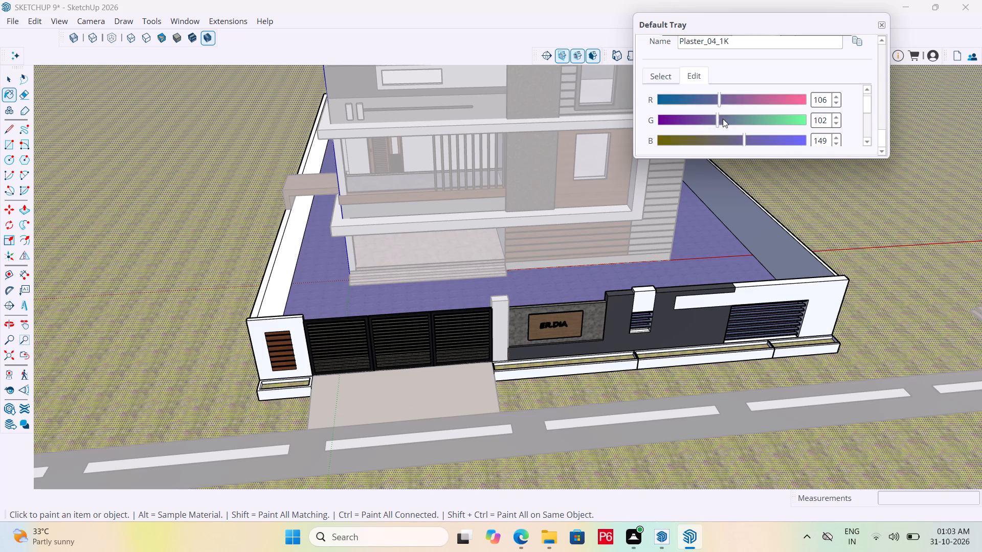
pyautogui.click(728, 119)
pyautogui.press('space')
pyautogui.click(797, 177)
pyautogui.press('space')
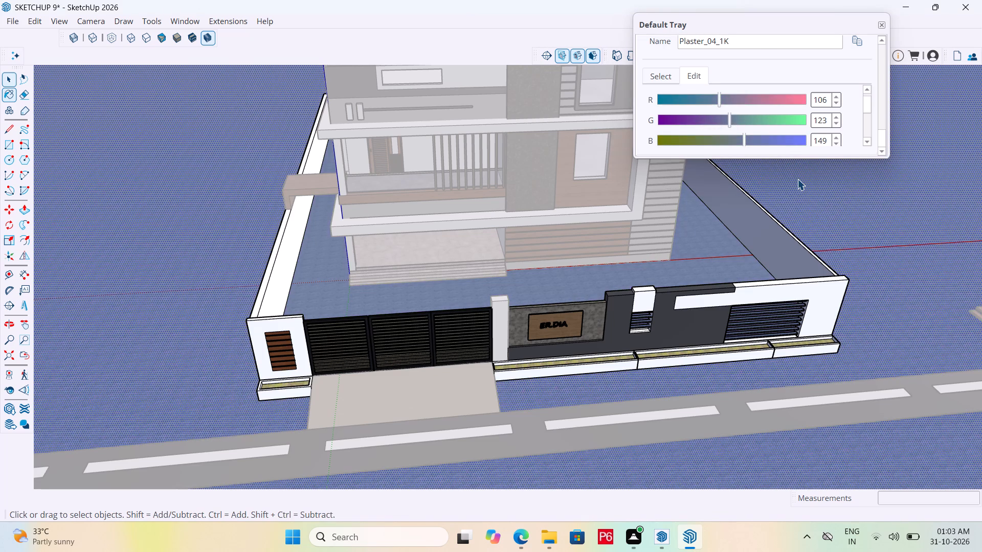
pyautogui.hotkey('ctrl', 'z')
# Leave the open compound group and return to editing the whole model.
pyautogui.press('space')
pyautogui.click(815, 248)
pyautogui.click(807, 257)
pyautogui.scroll(-5, 634, 329)
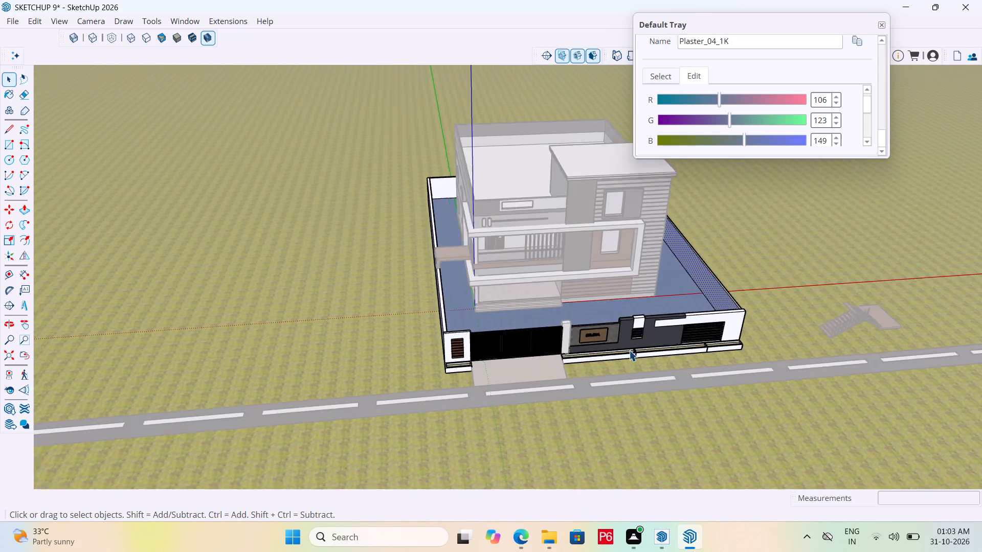
pyautogui.scroll(-10, 629, 350)
pyautogui.scroll(-5, 401, 312)
pyautogui.click(387, 85)
# Try several red values on the yard floor's Plaster_04_1K material and settle on 115.
pyautogui.scroll(14, 546, 317)
pyautogui.scroll(7, 433, 359)
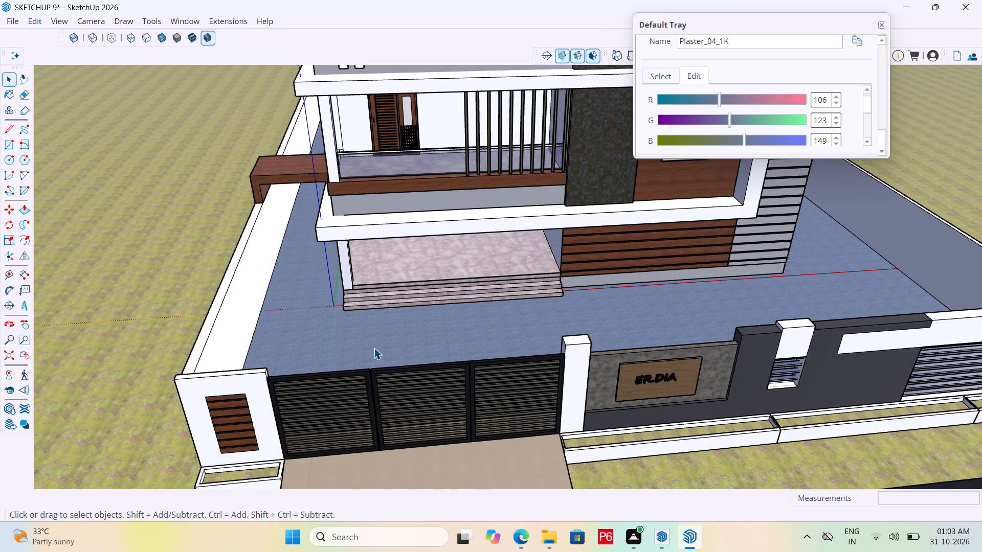
pyautogui.scroll(-2, 374, 348)
pyautogui.scroll(7, 408, 315)
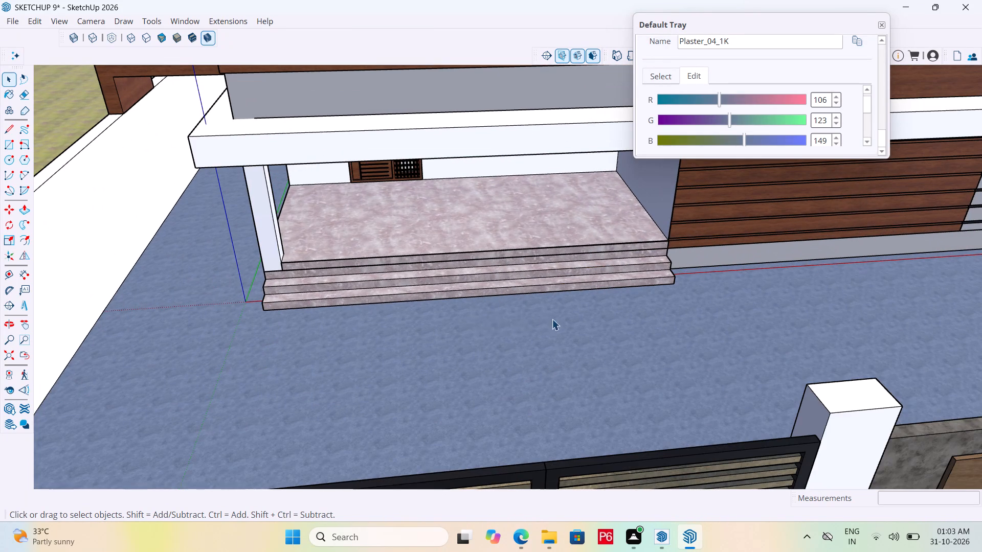
pyautogui.click(733, 102)
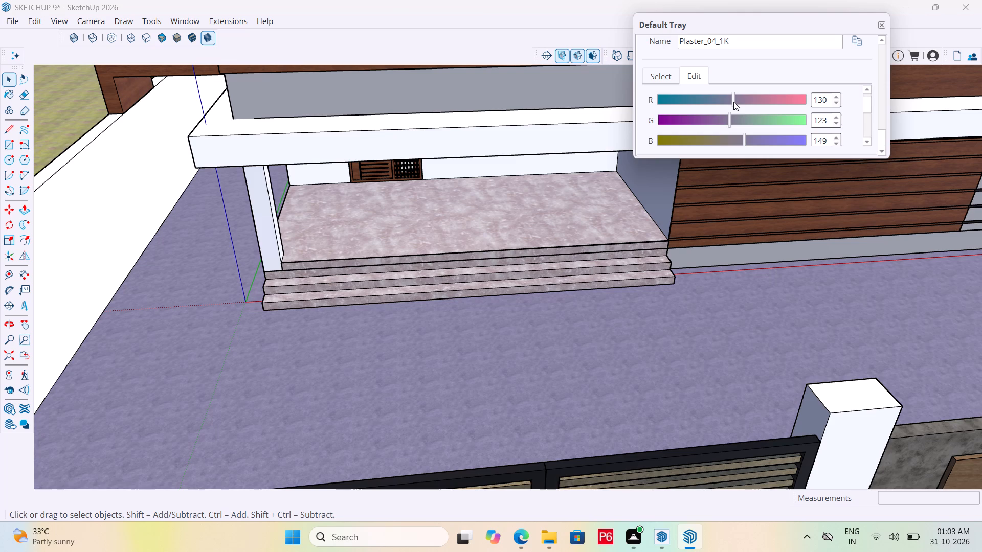
pyautogui.click(706, 103)
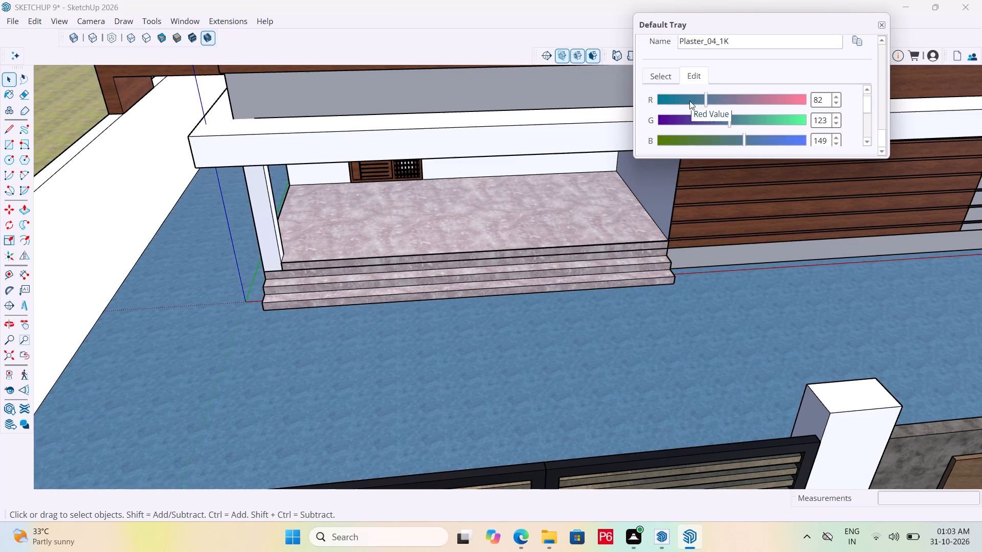
pyautogui.click(773, 99)
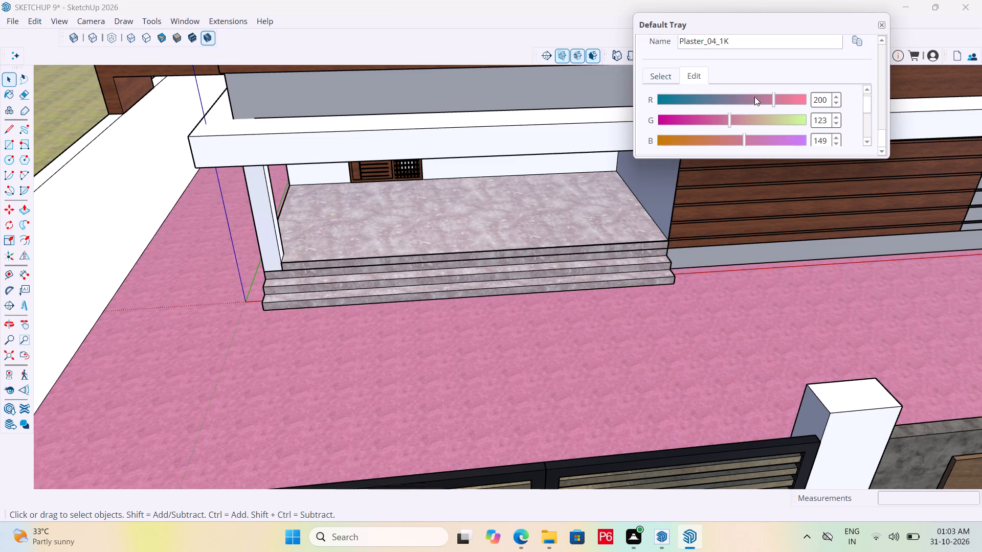
pyautogui.doubleClick(754, 97)
pyautogui.moveTo(751, 98); pyautogui.dragTo(745, 99)
pyautogui.moveTo(743, 99); pyautogui.dragTo(699, 103)
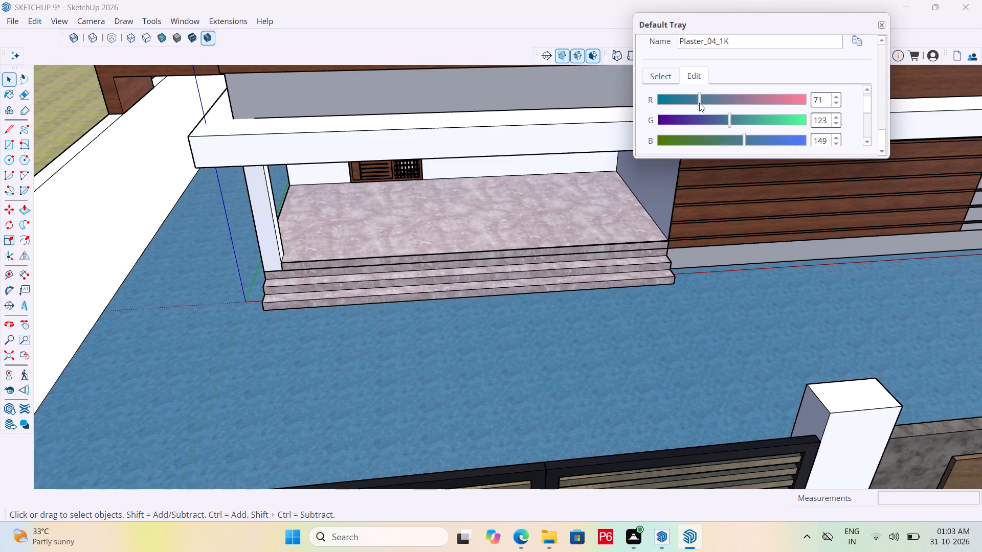
pyautogui.moveTo(699, 103); pyautogui.dragTo(724, 101)
# Set the Plaster_04_1K material's green value to 129 and its blue value to 112.
pyautogui.click(729, 120)
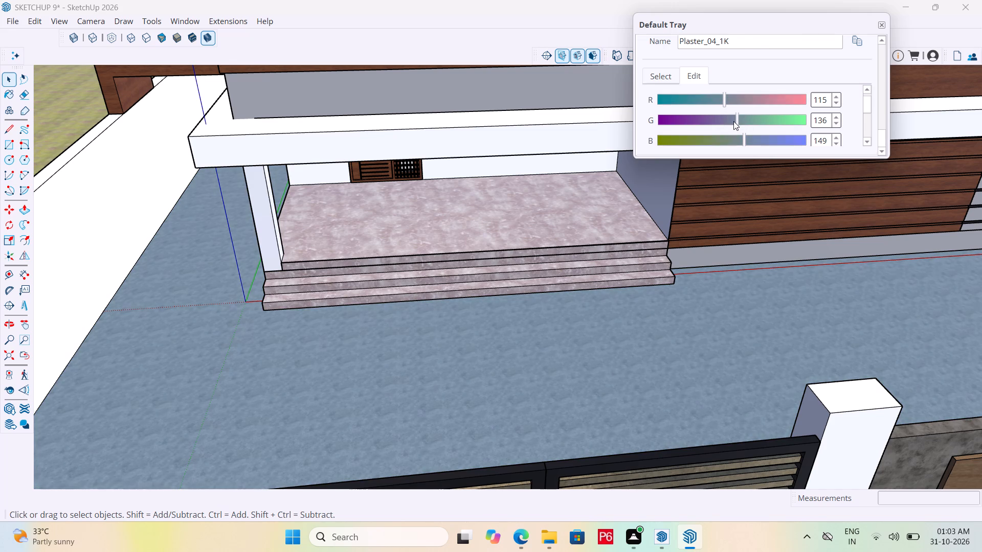
pyautogui.click(743, 146)
pyautogui.moveTo(743, 142); pyautogui.dragTo(725, 143)
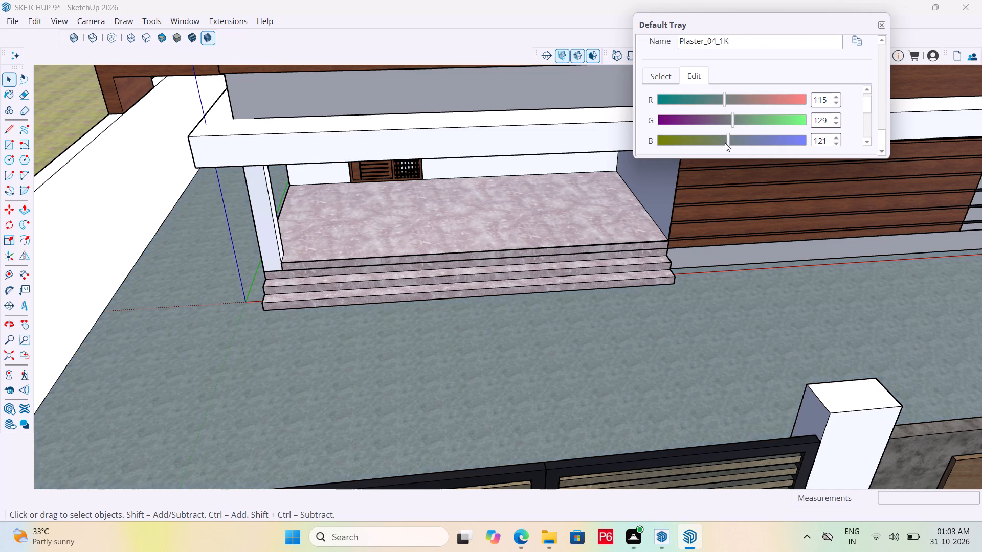
pyautogui.moveTo(725, 143); pyautogui.dragTo(723, 143)
pyautogui.moveTo(723, 143); pyautogui.dragTo(722, 143)
# Save the model with the recoloured yard floor.
pyautogui.scroll(-6, 610, 210)
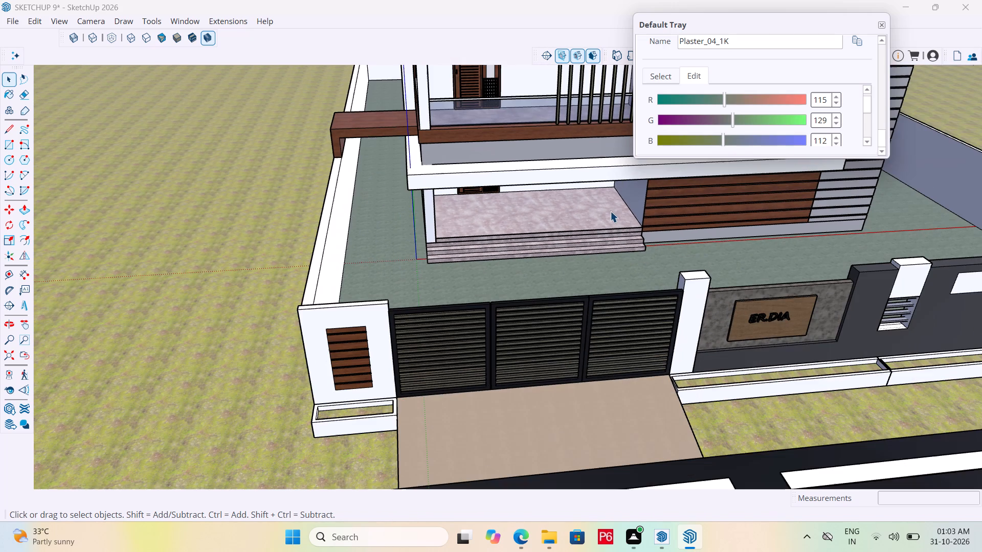
pyautogui.press('space')
pyautogui.scroll(-6, 501, 267)
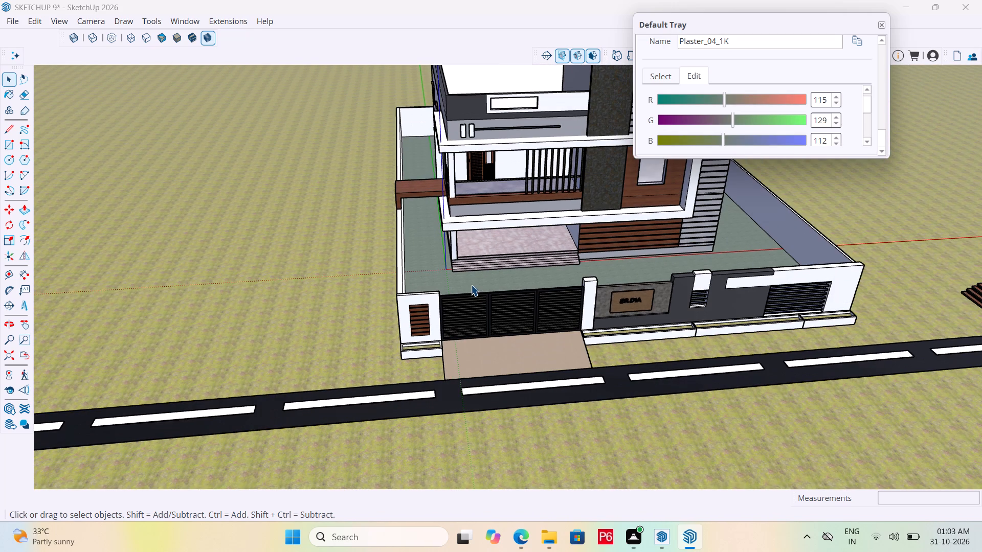
pyautogui.hotkey('ctrl', 's')
pyautogui.hotkey('ctrl', 's')
pyautogui.hotkey('ctrl', 's')
pyautogui.hotkey('ctrl', 's')
pyautogui.hotkey('ctrl', 's')
pyautogui.hotkey('ctrl', 's')
pyautogui.hotkey('ctrl', 's')
pyautogui.hotkey('ctrl', 's')
pyautogui.hotkey('ctrl', 's')
pyautogui.hotkey('ctrl', 's')
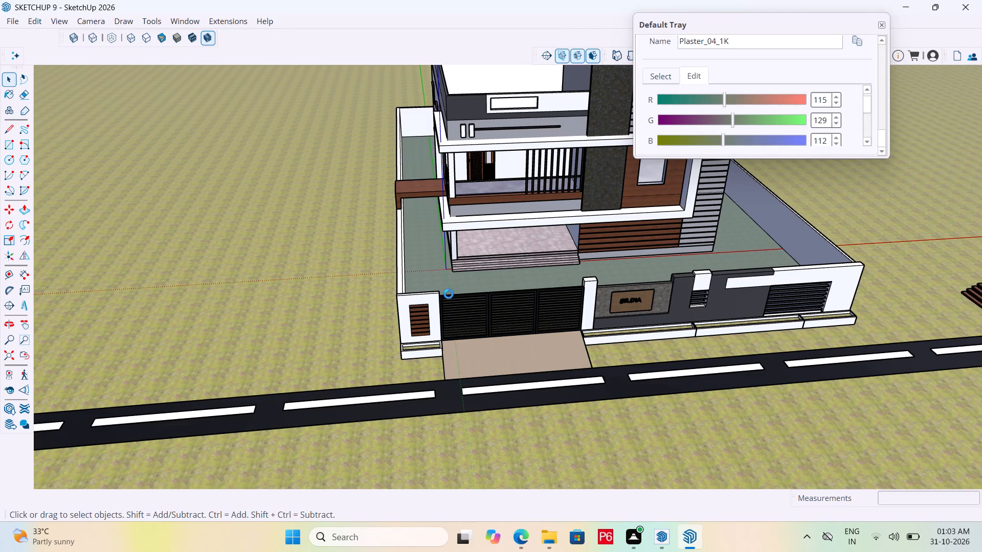
pyautogui.press('space')
# Return from material editing to the Plaster collection and close the Default Tray.
pyautogui.scroll(-5, 445, 296)
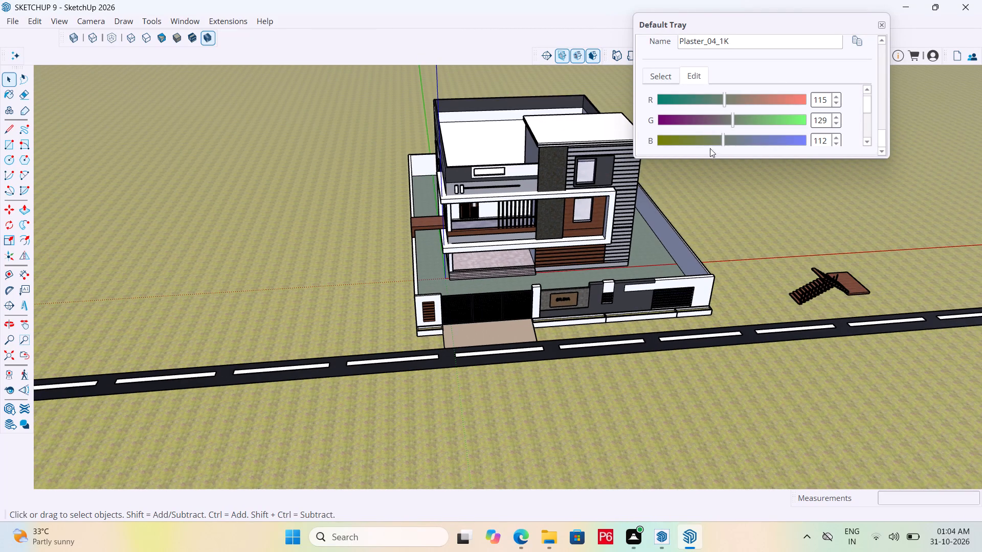
pyautogui.click(645, 73)
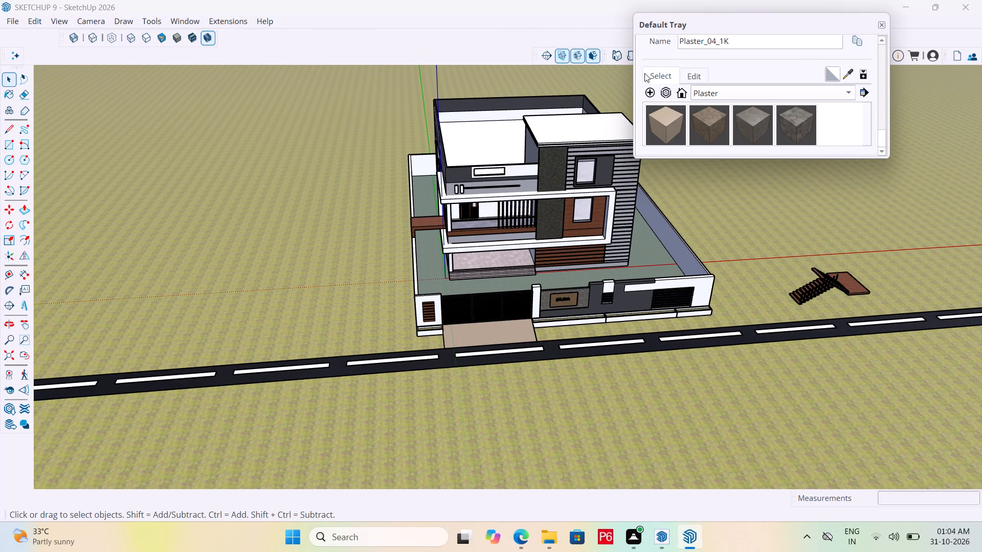
pyautogui.click(882, 27)
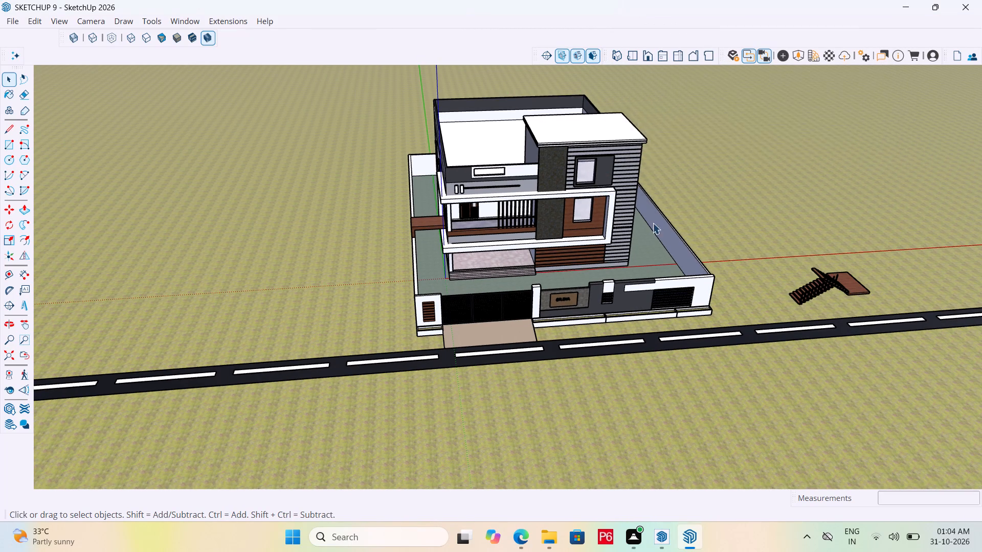
# Place a horizontal section plane on the house's open roof terrace and accept its default name.
pyautogui.scroll(-7, 624, 274)
pyautogui.scroll(-1, 542, 332)
pyautogui.moveTo(545, 333); pyautogui.dragTo(594, 317, button='middle')
pyautogui.scroll(2, 583, 309)
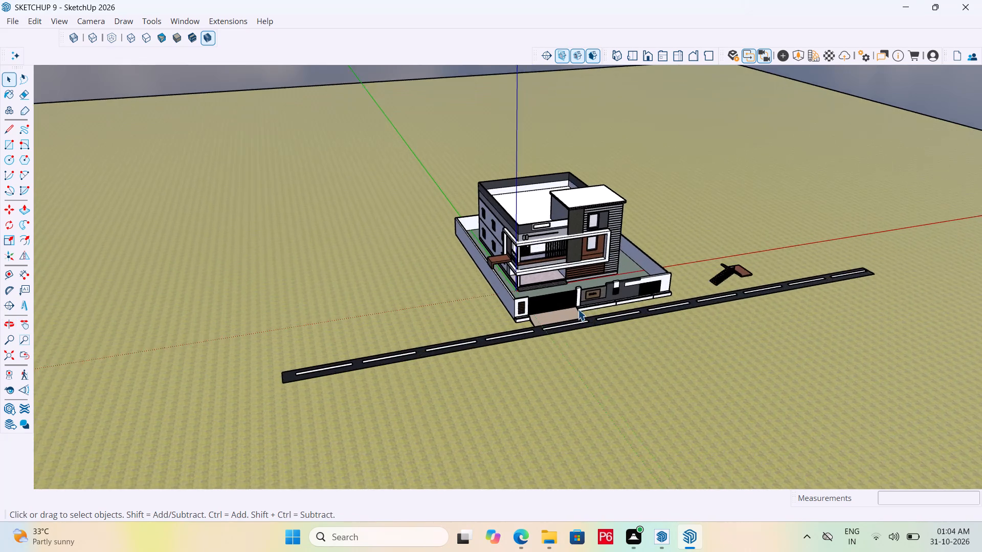
pyautogui.scroll(1, 578, 309)
pyautogui.scroll(5, 675, 311)
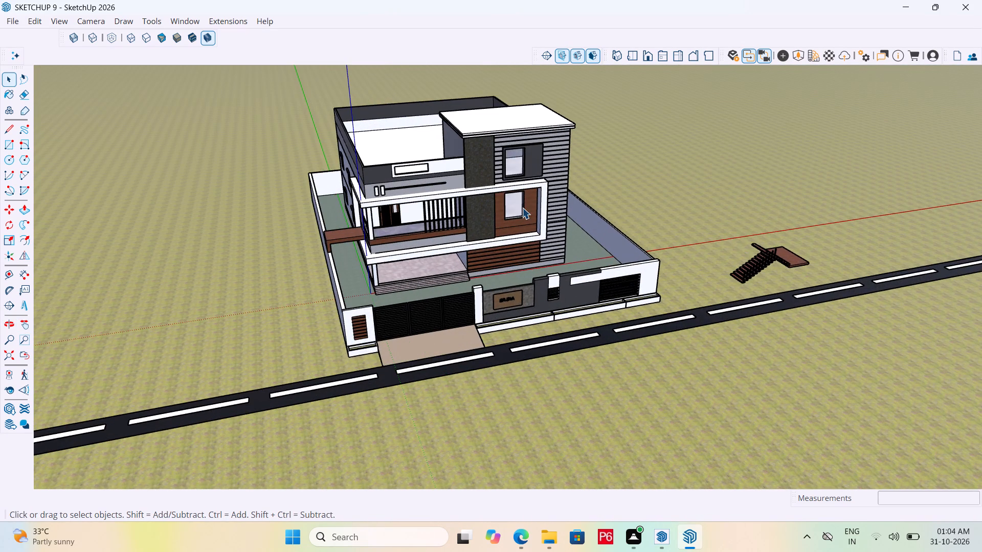
pyautogui.scroll(-4, 470, 133)
pyautogui.moveTo(491, 178); pyautogui.dragTo(483, 257, button='middle')
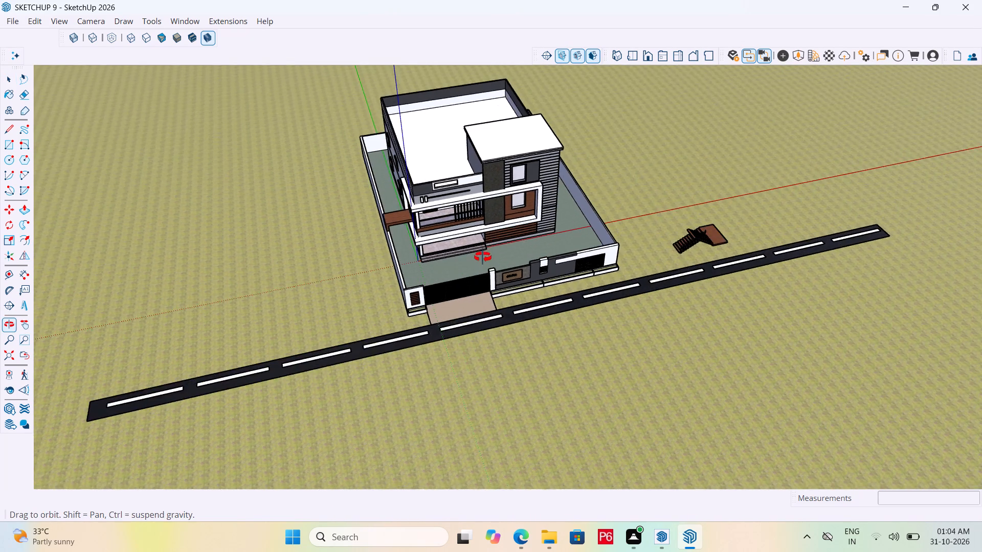
pyautogui.moveTo(483, 257); pyautogui.dragTo(481, 247, button='middle')
pyautogui.scroll(2, 508, 131)
pyautogui.moveTo(507, 128); pyautogui.dragTo(498, 85, button='middle')
pyautogui.scroll(4, 496, 84)
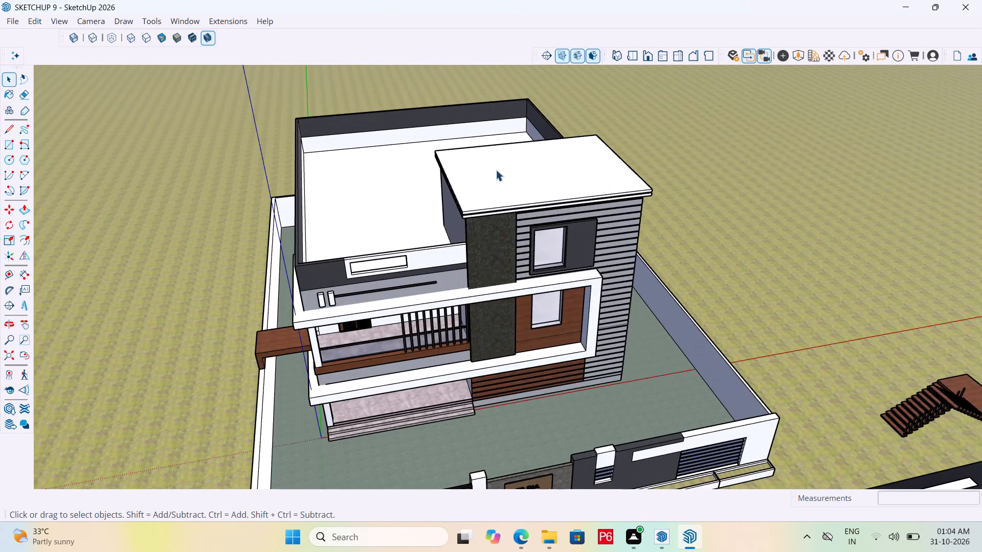
pyautogui.moveTo(496, 170); pyautogui.dragTo(448, 142, button='middle')
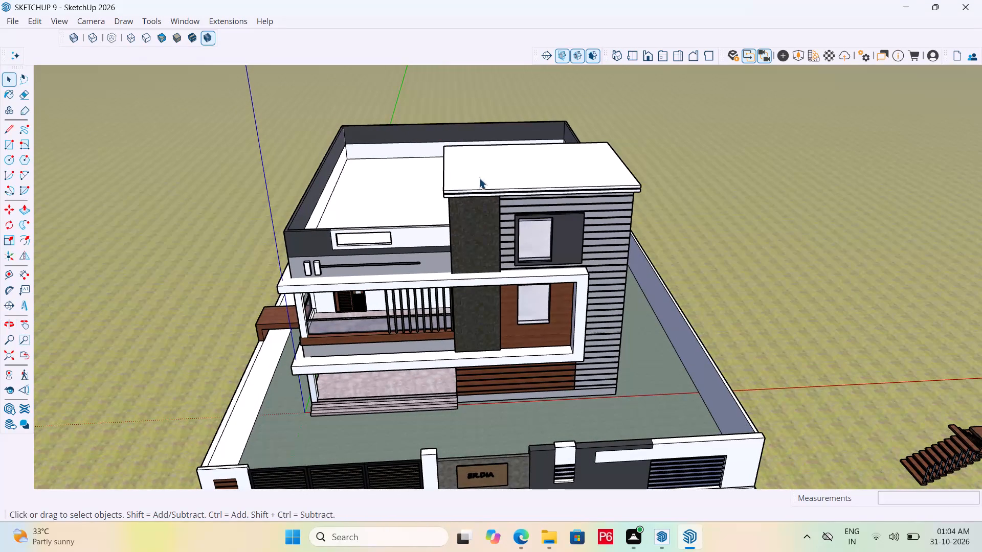
pyautogui.click(549, 56)
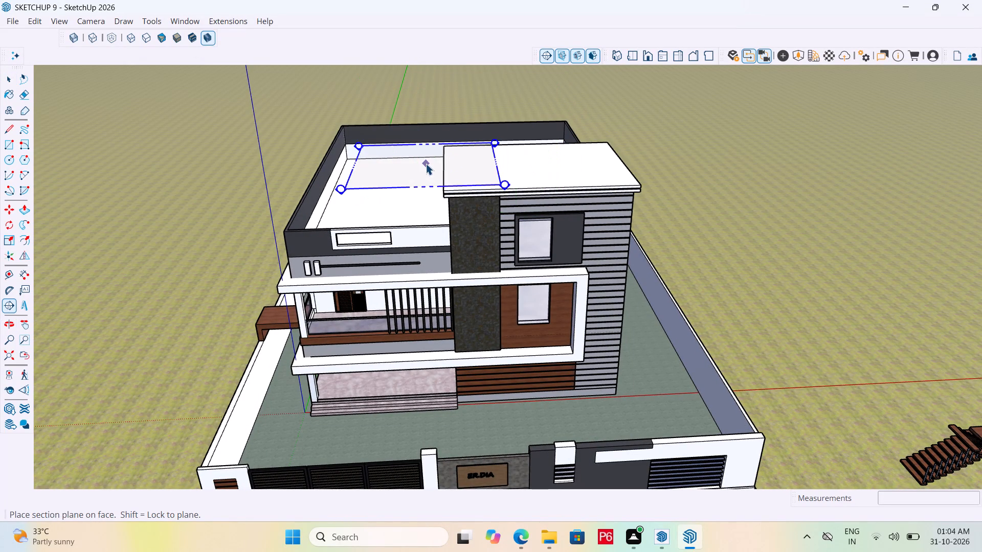
pyautogui.click(426, 164)
pyautogui.click(535, 296)
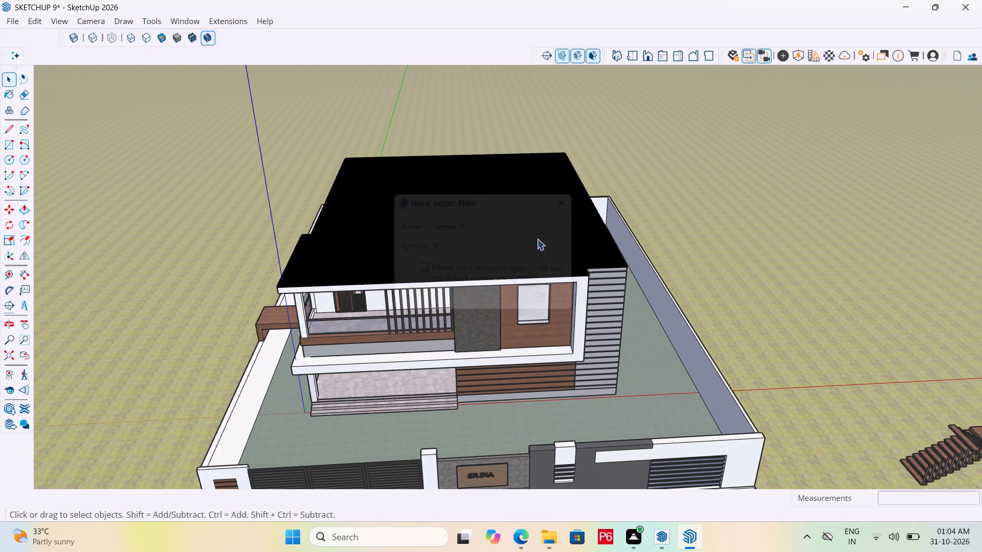
# Move the new section plane down about 17' 9 11/16" so it cuts through the lower part of the house.
pyautogui.scroll(-13, 528, 205)
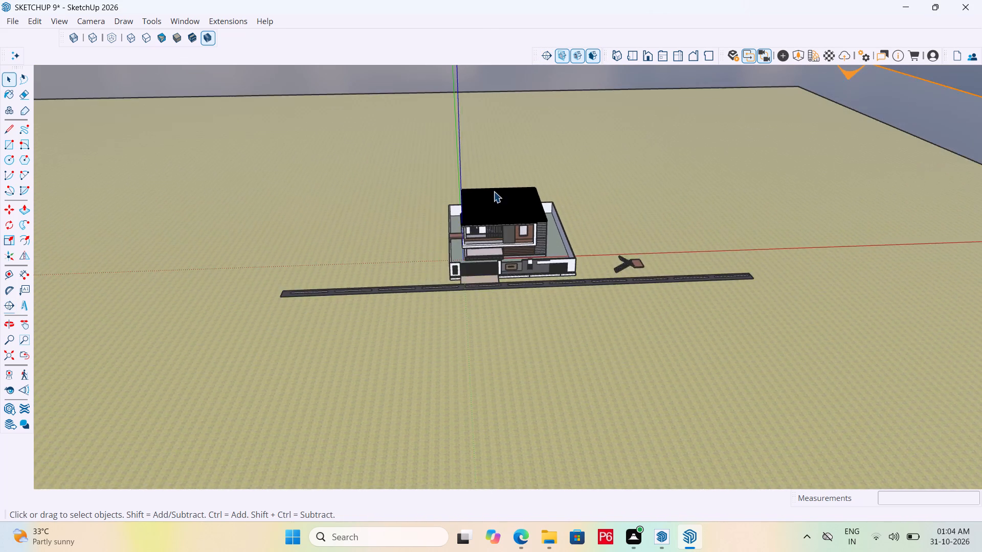
pyautogui.scroll(-13, 490, 191)
pyautogui.press('m')
pyautogui.doubleClick(802, 270)
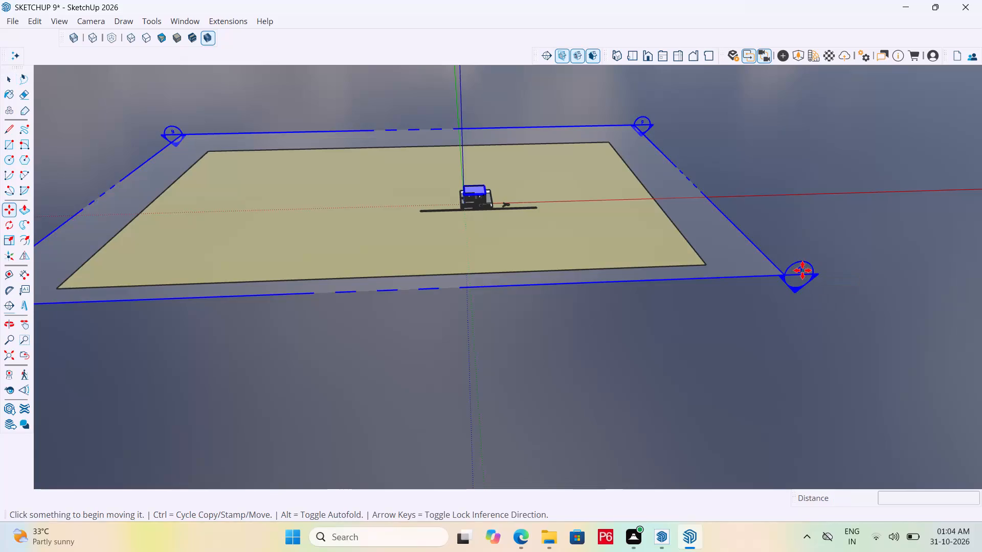
pyautogui.click(800, 279)
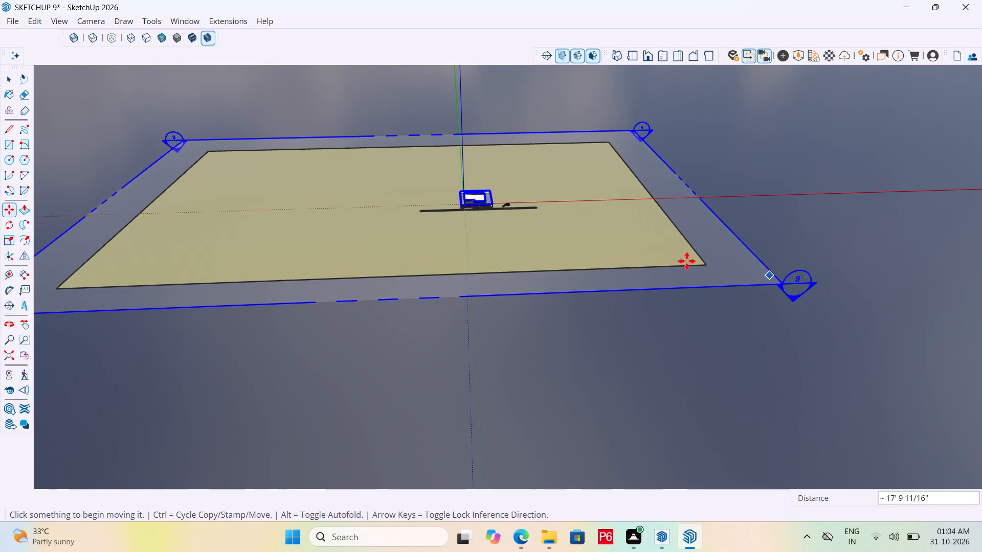
# Move the horizontal section plane up about 4' 4 1/2" so it cuts the house above the boundary wall.
pyautogui.scroll(13, 450, 199)
pyautogui.moveTo(544, 202); pyautogui.dragTo(543, 232, button='middle')
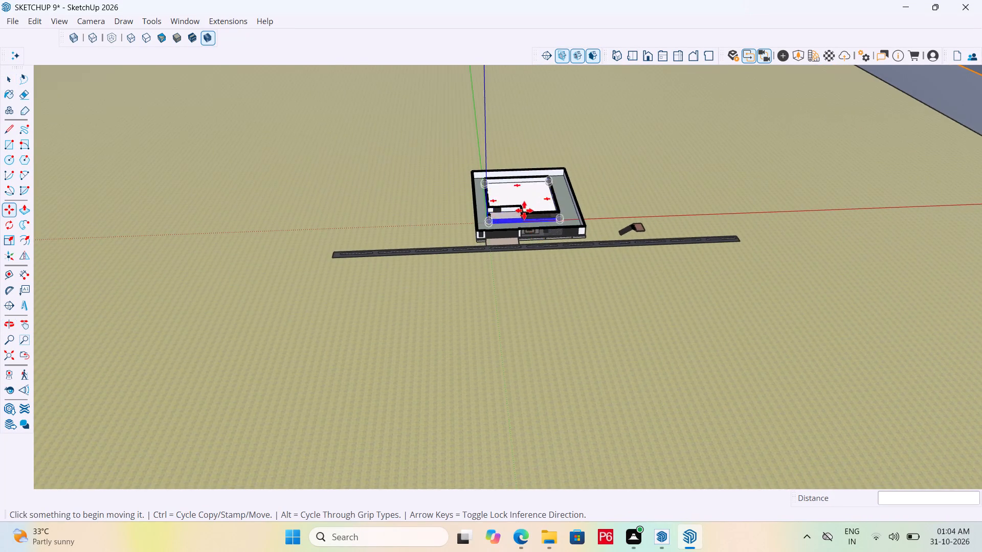
pyautogui.scroll(-3, 473, 218)
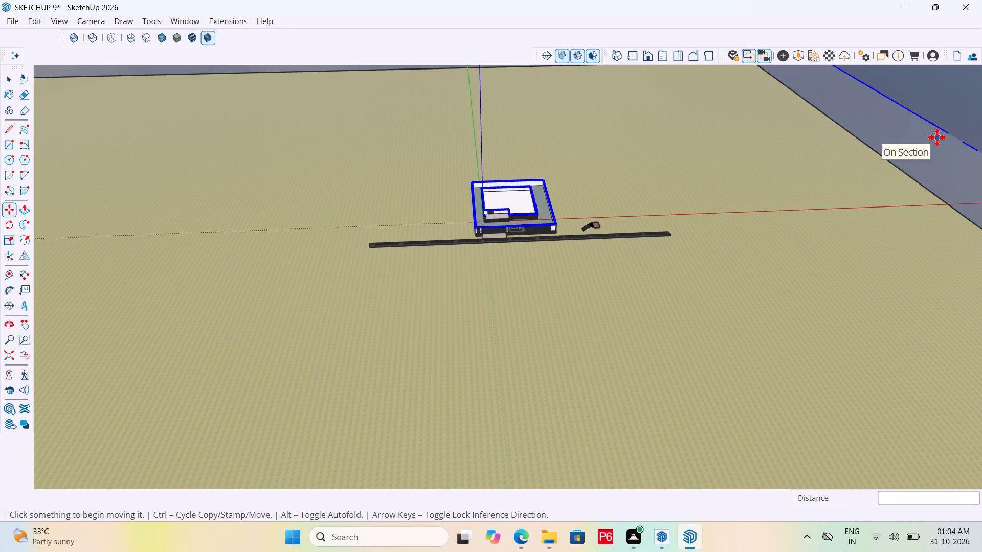
pyautogui.doubleClick(937, 137)
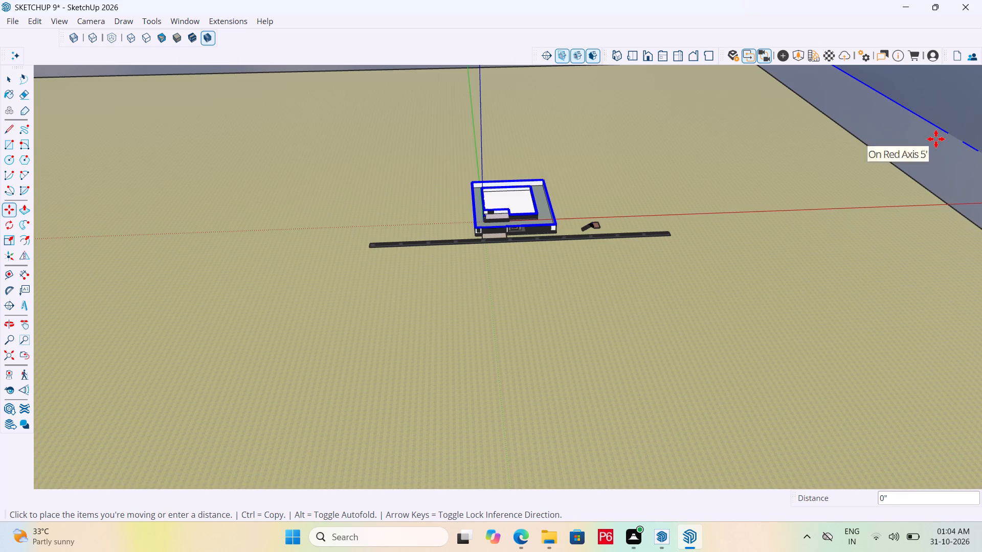
pyautogui.scroll(6, 936, 142)
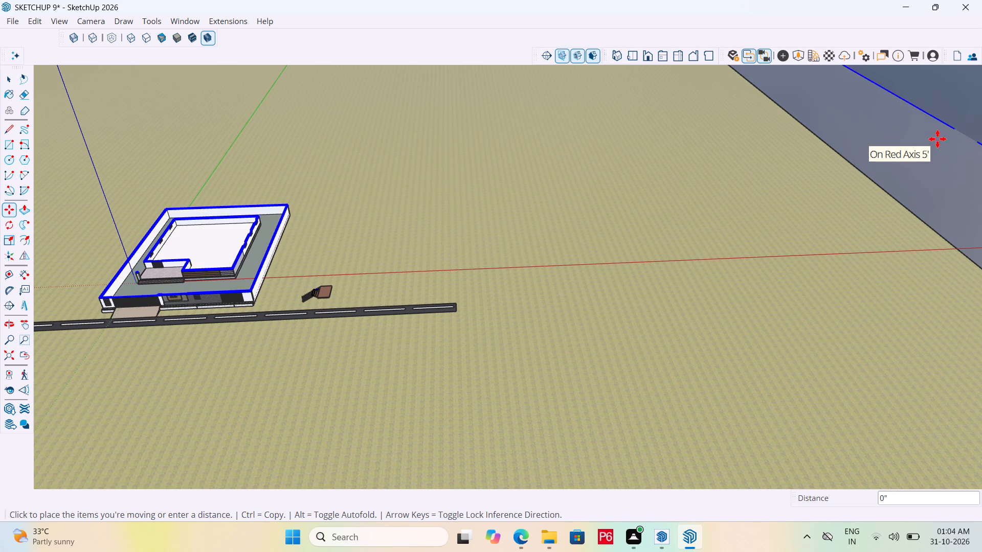
pyautogui.click(939, 138)
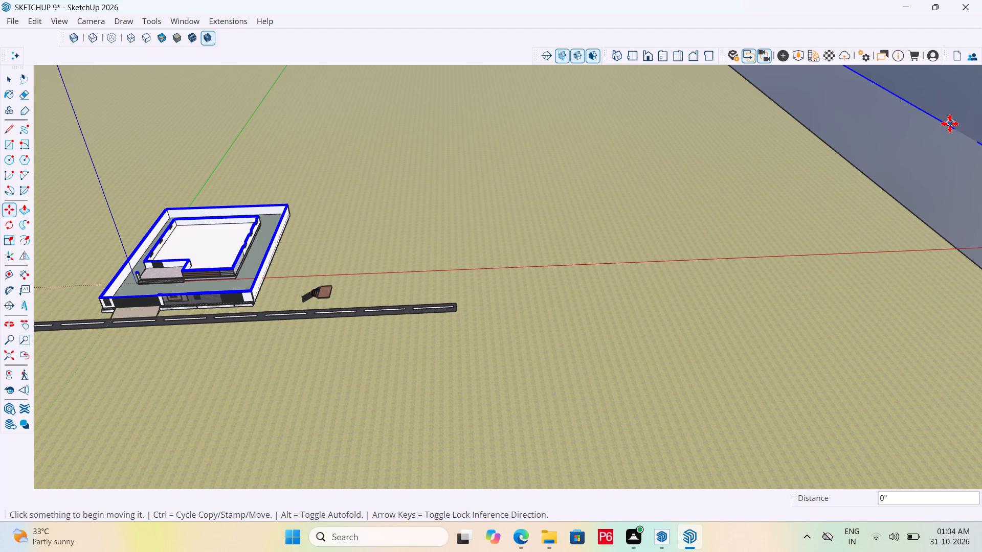
pyautogui.click(949, 124)
pyautogui.click(949, 119)
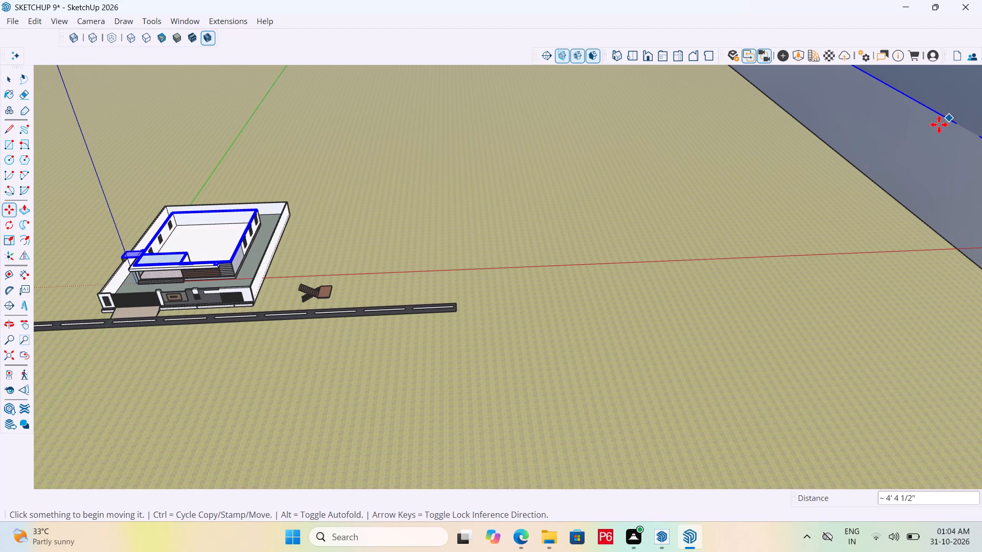
# Move the staircase from the ground beside the road into the inside corner of the ground floor, snapping its base to the floor corner.
pyautogui.moveTo(205, 249); pyautogui.dragTo(726, 177, button='middle')
pyautogui.scroll(-2, 716, 142)
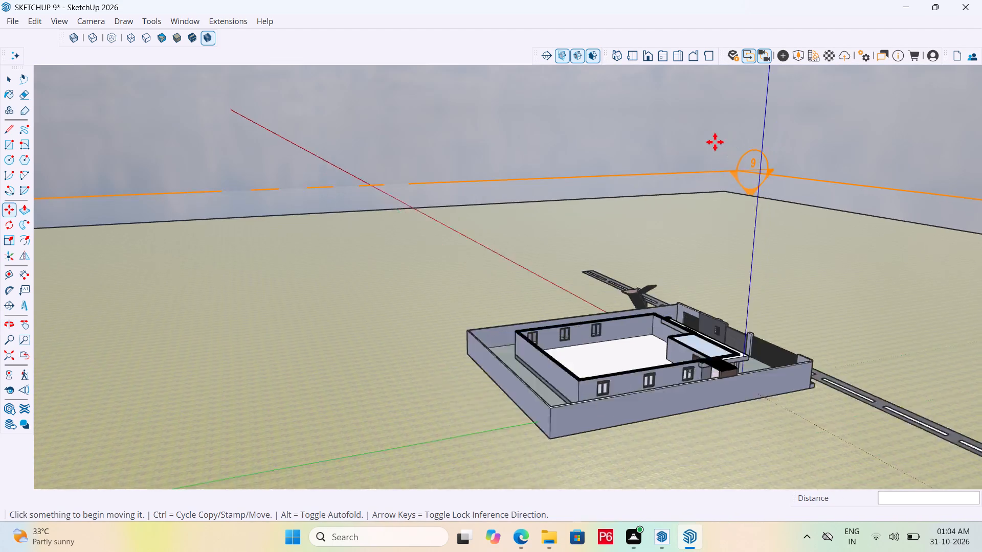
pyautogui.scroll(-2, 715, 142)
pyautogui.scroll(6, 754, 224)
pyautogui.moveTo(577, 321); pyautogui.dragTo(534, 426, button='middle')
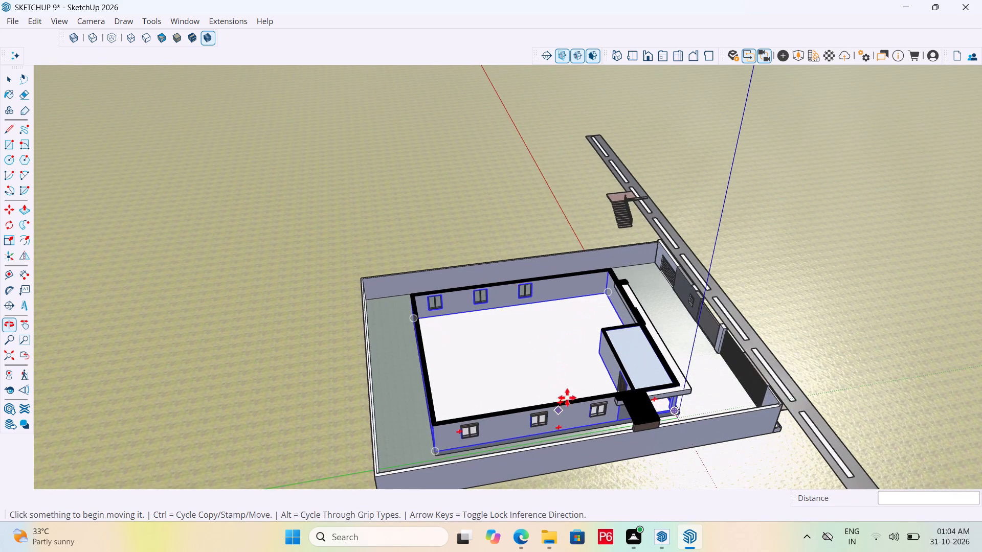
pyautogui.scroll(5, 571, 374)
pyautogui.moveTo(711, 325); pyautogui.dragTo(534, 344, button='middle')
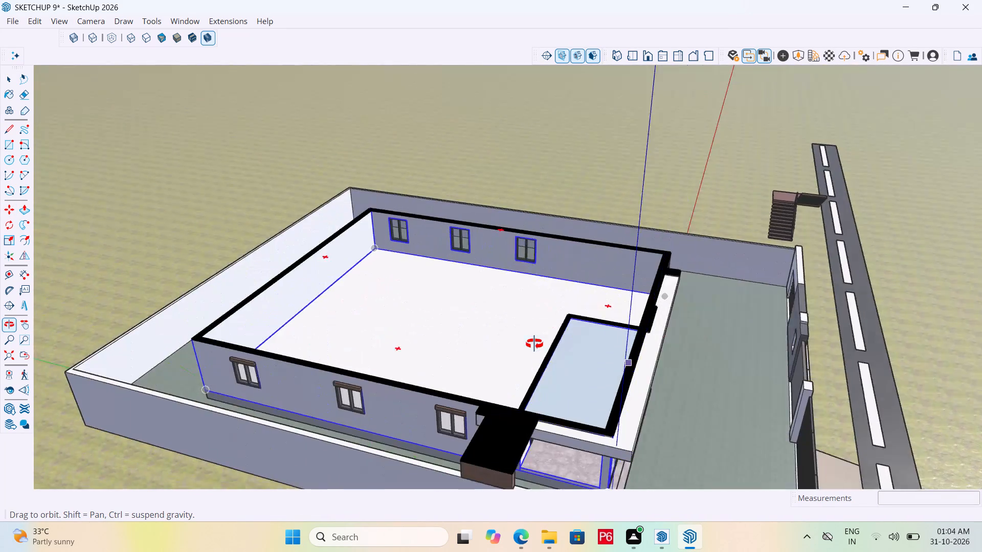
pyautogui.moveTo(534, 344); pyautogui.dragTo(682, 404, button='middle')
pyautogui.press('space')
pyautogui.click(625, 113)
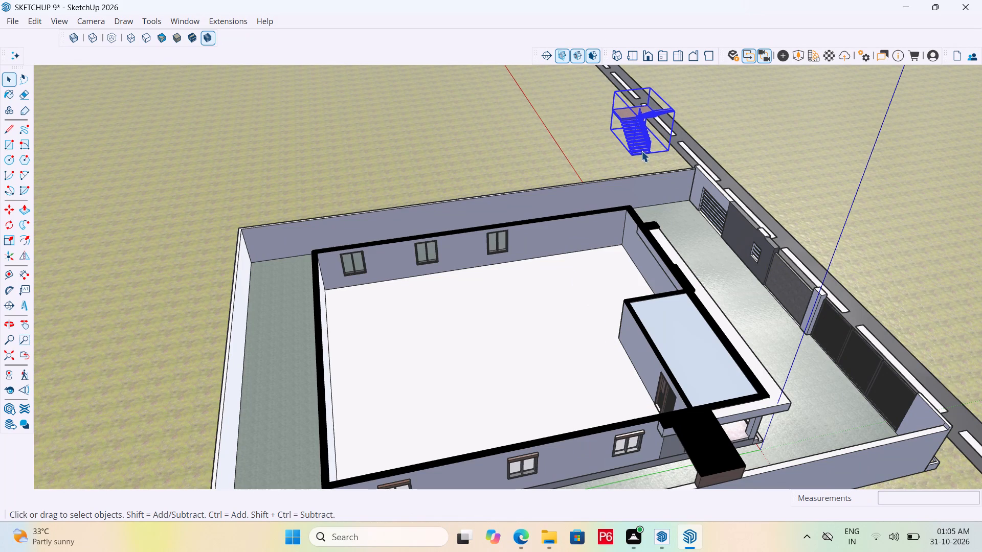
pyautogui.press('m')
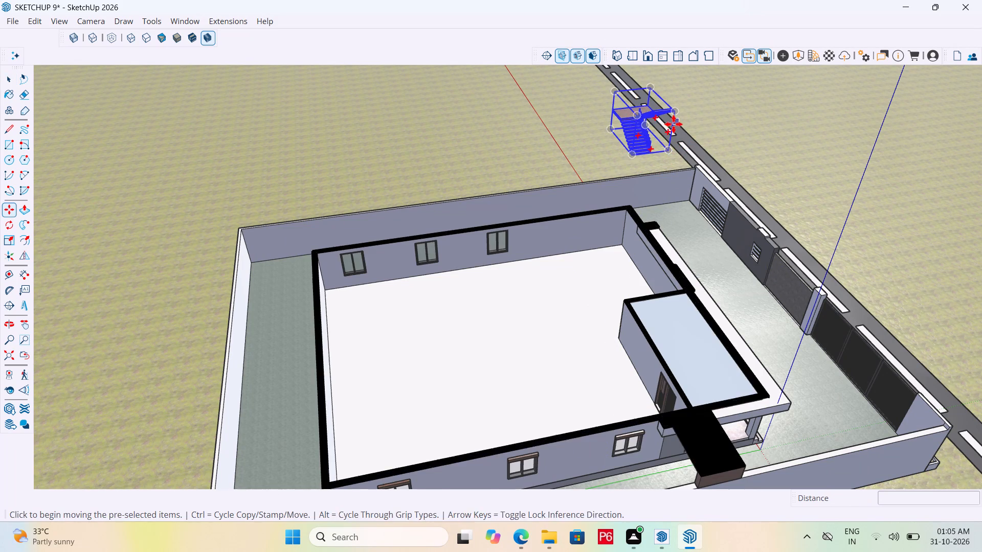
pyautogui.moveTo(640, 128); pyautogui.dragTo(450, 133, button='middle')
pyautogui.scroll(3, 902, 213)
pyautogui.scroll(5, 857, 214)
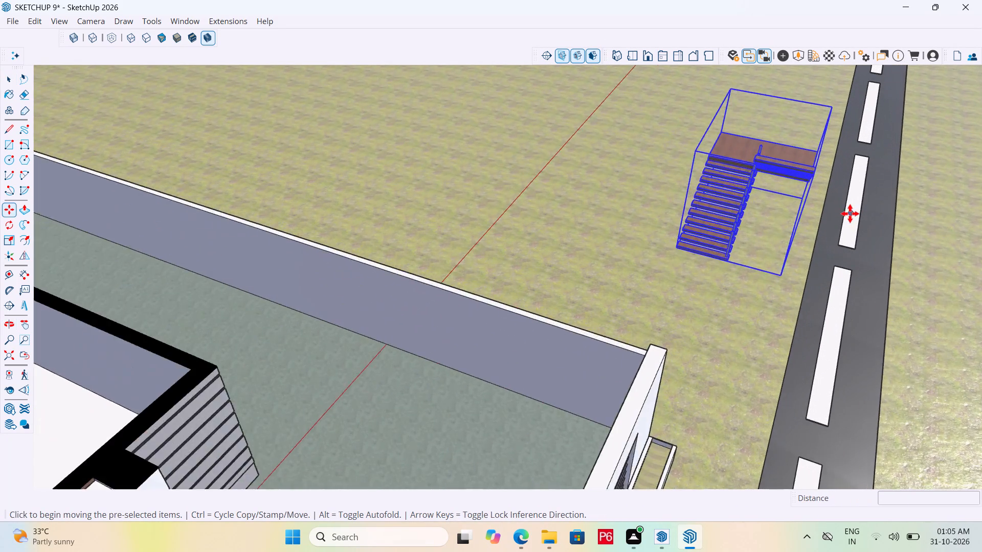
pyautogui.scroll(4, 850, 214)
pyautogui.moveTo(768, 193); pyautogui.dragTo(706, 179, button='middle')
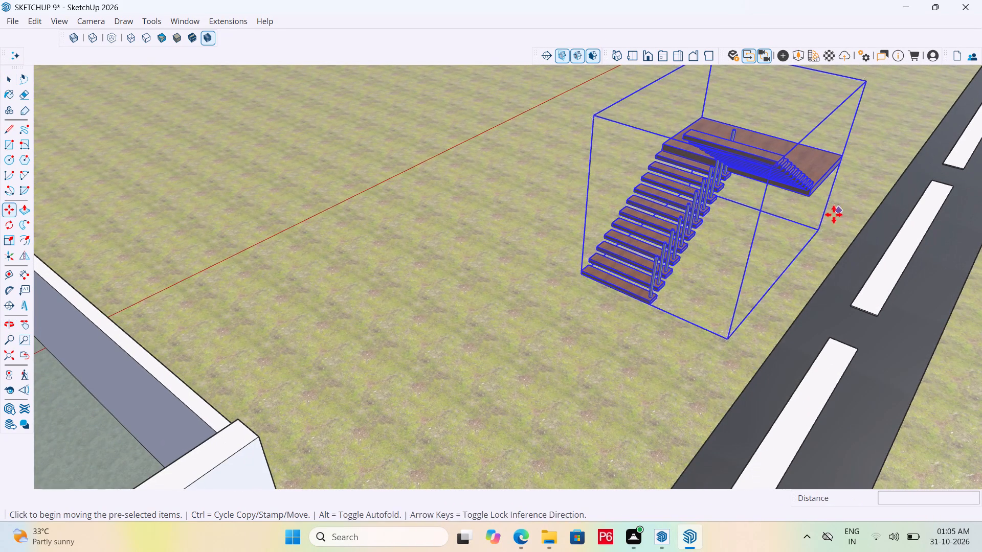
pyautogui.click(820, 226)
pyautogui.scroll(-7, 423, 189)
pyautogui.scroll(-6, 516, 199)
pyautogui.moveTo(281, 237); pyautogui.dragTo(631, 248, button='middle')
pyautogui.scroll(13, 408, 394)
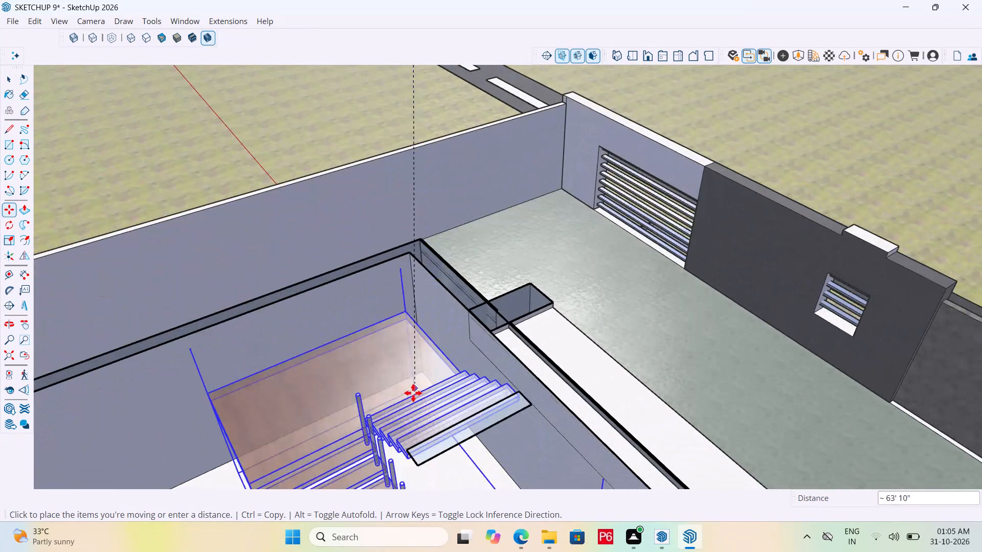
pyautogui.scroll(12, 418, 380)
pyautogui.moveTo(425, 363); pyautogui.dragTo(391, 233, button='middle')
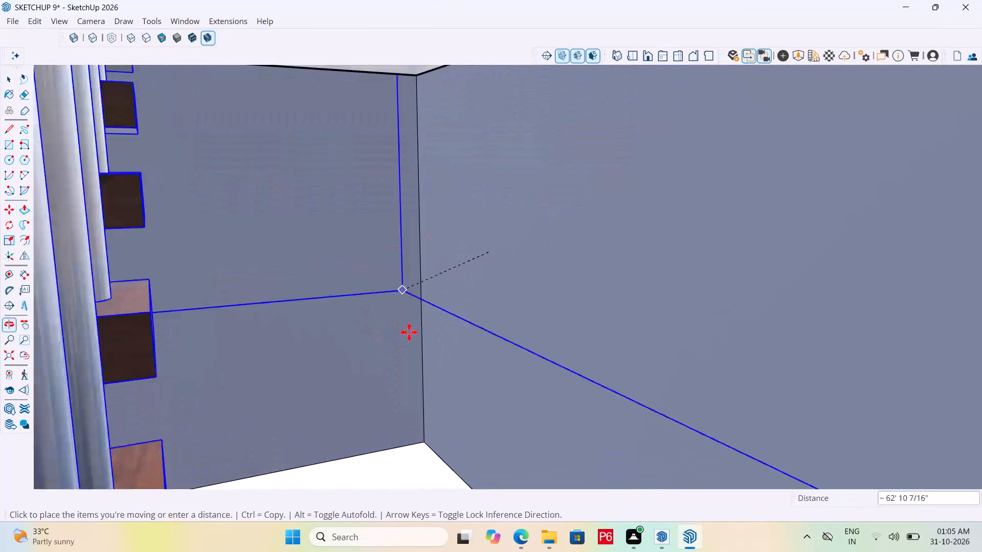
pyautogui.click(421, 444)
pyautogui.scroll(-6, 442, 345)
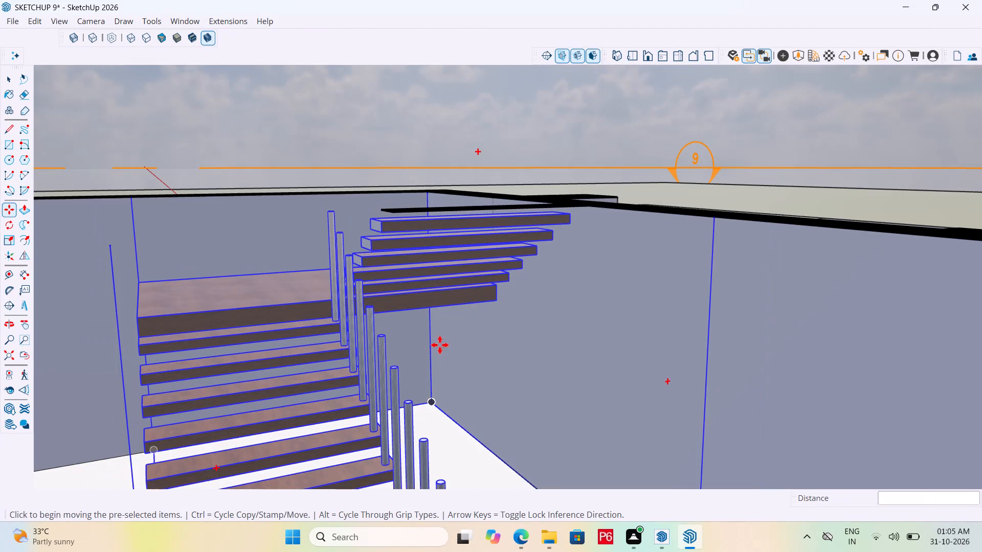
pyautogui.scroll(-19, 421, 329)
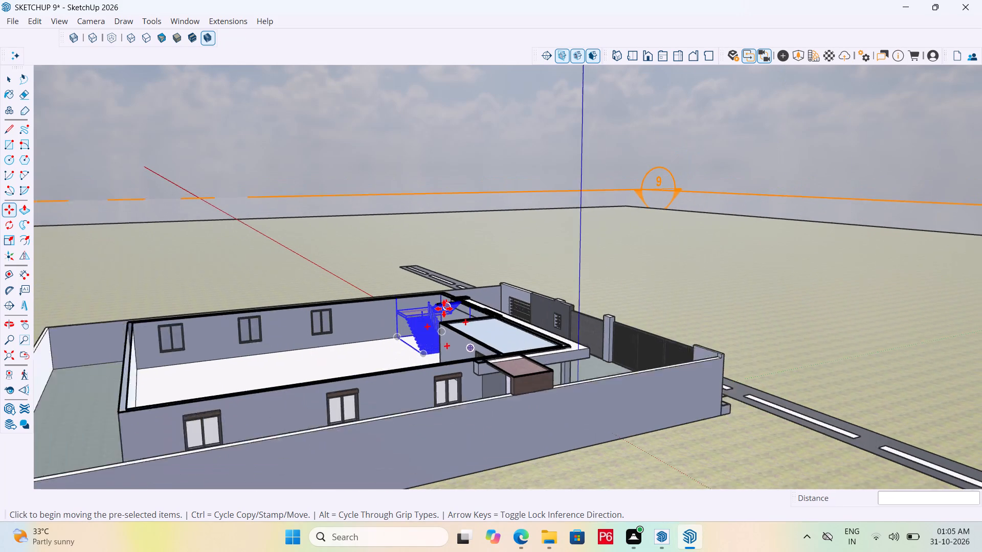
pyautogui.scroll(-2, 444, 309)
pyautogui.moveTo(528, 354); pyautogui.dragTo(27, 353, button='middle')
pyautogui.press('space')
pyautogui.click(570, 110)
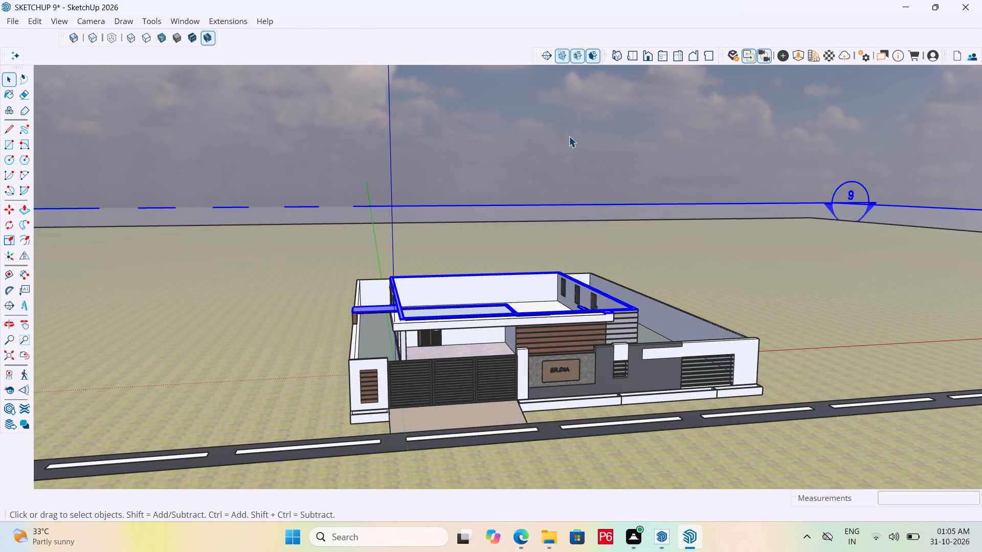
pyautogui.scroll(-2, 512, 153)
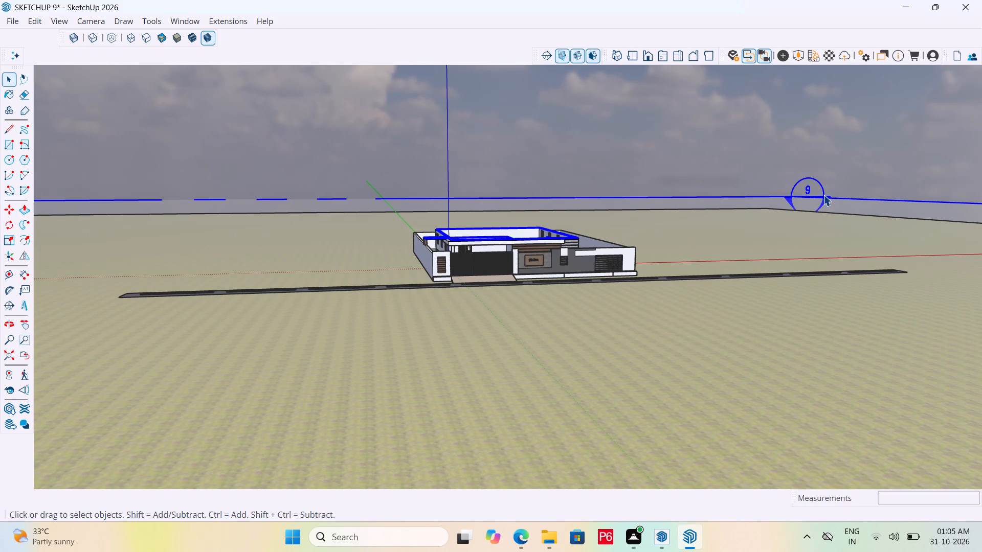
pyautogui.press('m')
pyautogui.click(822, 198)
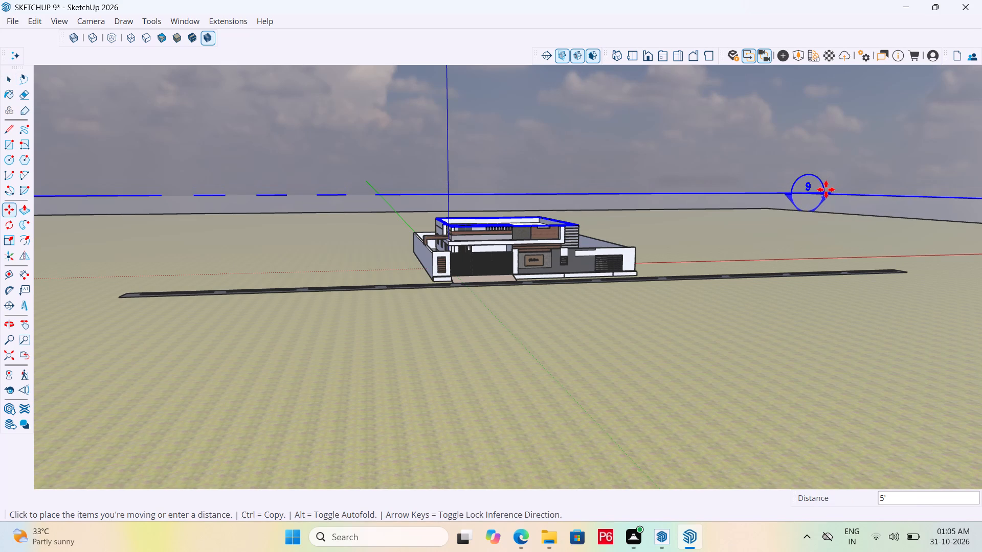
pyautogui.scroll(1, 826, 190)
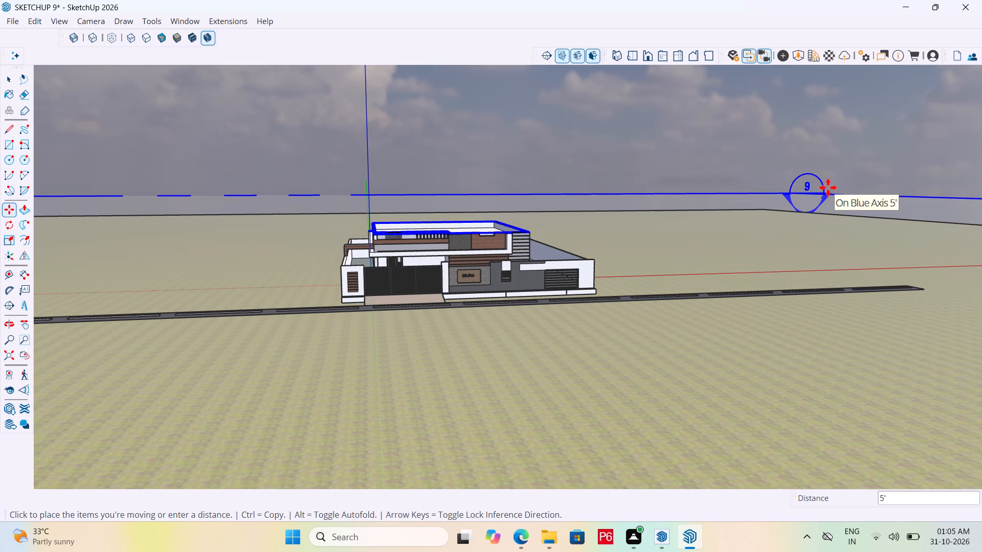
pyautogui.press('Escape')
# Copy the staircase from the ground-floor corner to the open ground outside the boundary wall.
pyautogui.moveTo(582, 263); pyautogui.dragTo(865, 391, button='middle')
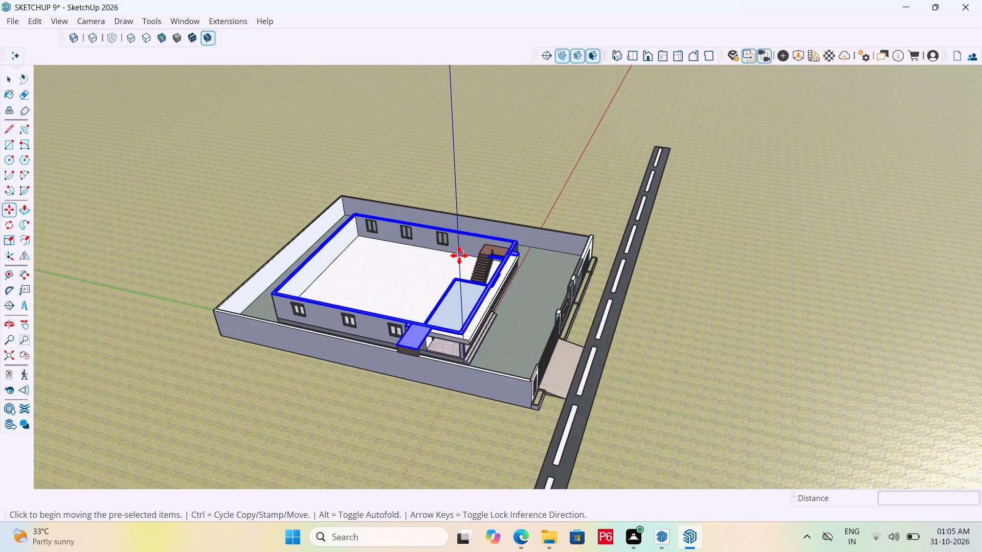
pyautogui.moveTo(459, 256); pyautogui.dragTo(649, 286, button='middle')
pyautogui.scroll(1, 650, 286)
pyautogui.press('space')
pyautogui.click(459, 274)
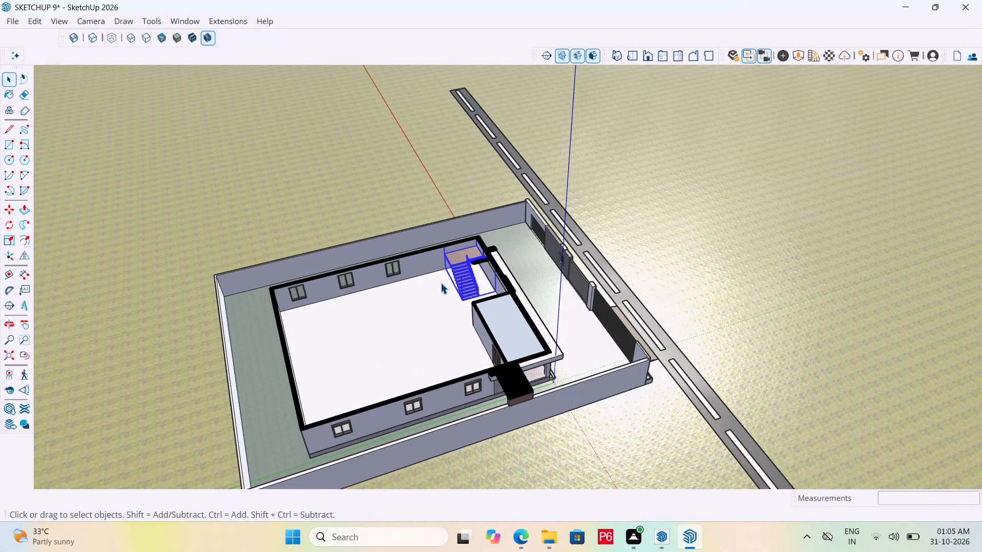
pyautogui.scroll(3, 437, 285)
pyautogui.press('m')
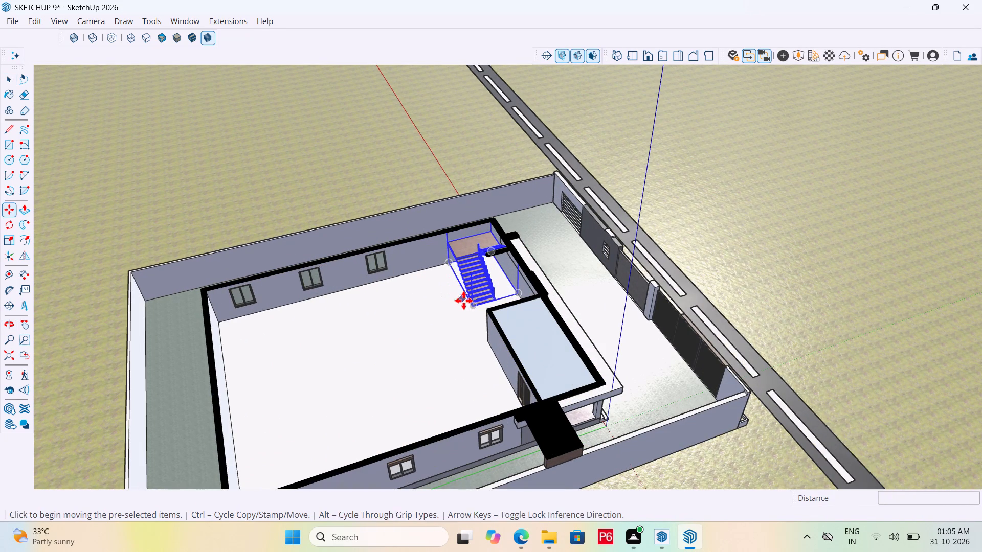
pyautogui.click(474, 306)
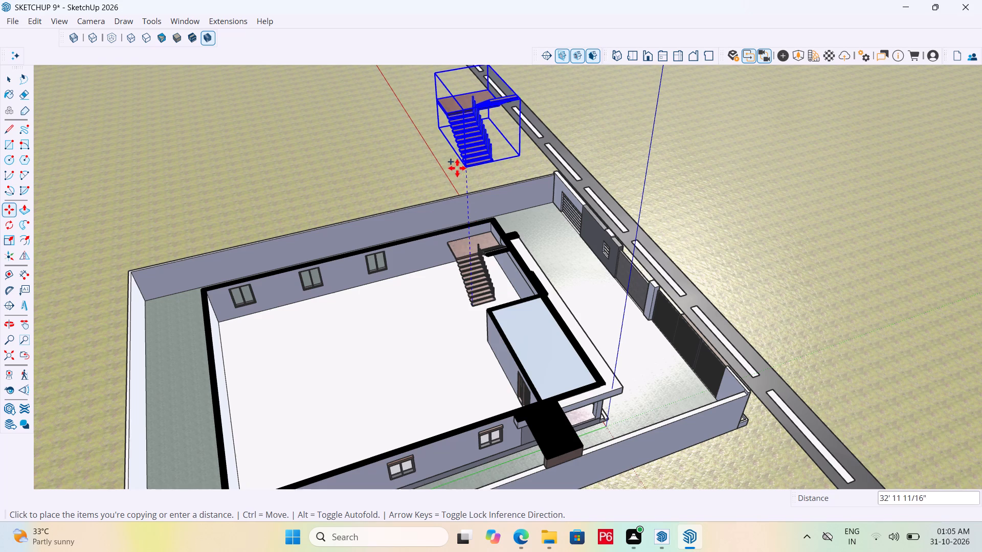
pyautogui.click(441, 162)
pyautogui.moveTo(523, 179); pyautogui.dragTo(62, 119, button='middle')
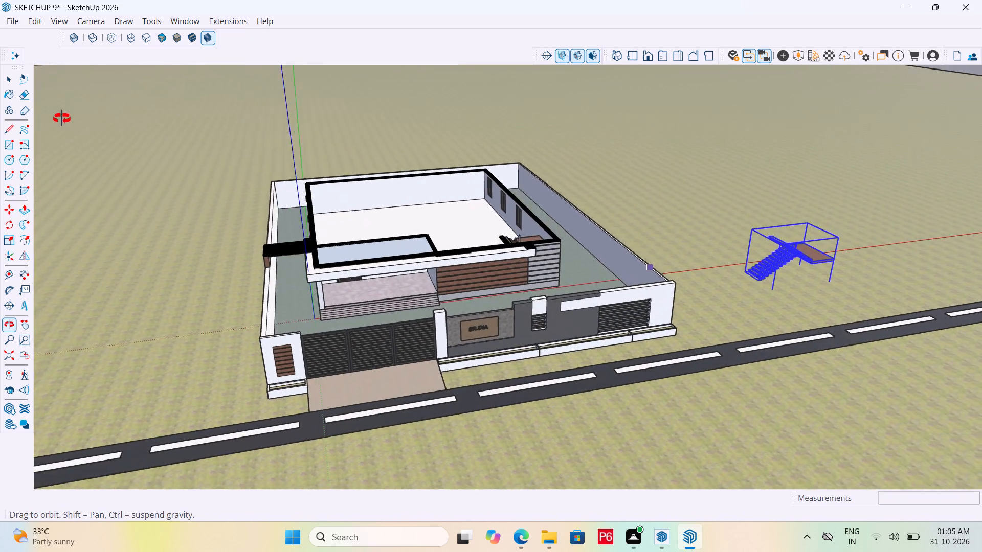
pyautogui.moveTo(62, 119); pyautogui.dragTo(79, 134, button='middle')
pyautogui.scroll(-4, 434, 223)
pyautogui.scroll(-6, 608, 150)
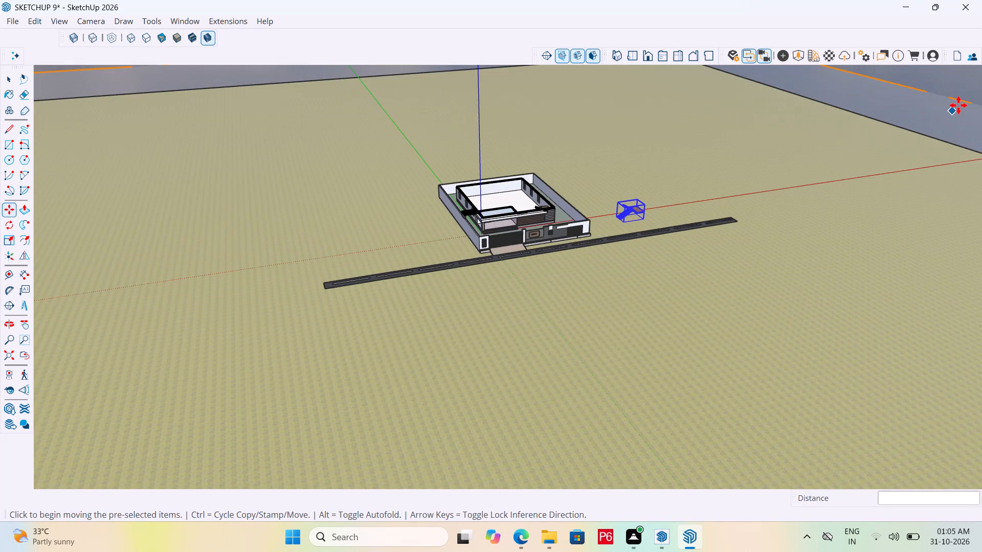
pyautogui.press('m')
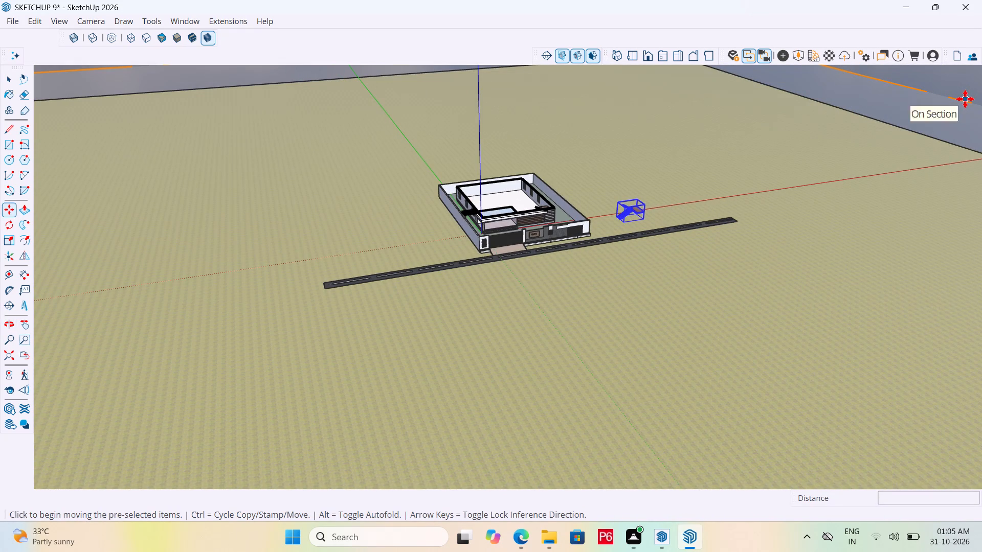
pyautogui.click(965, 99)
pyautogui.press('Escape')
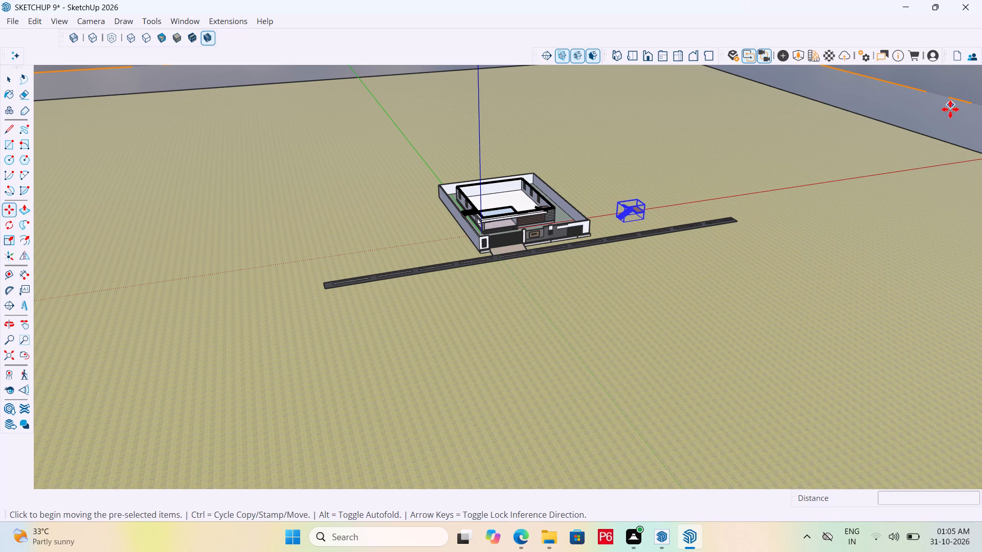
# Move the horizontal section plane up 5' so it cuts through the house's upper floor.
pyautogui.press('space')
pyautogui.click(957, 89)
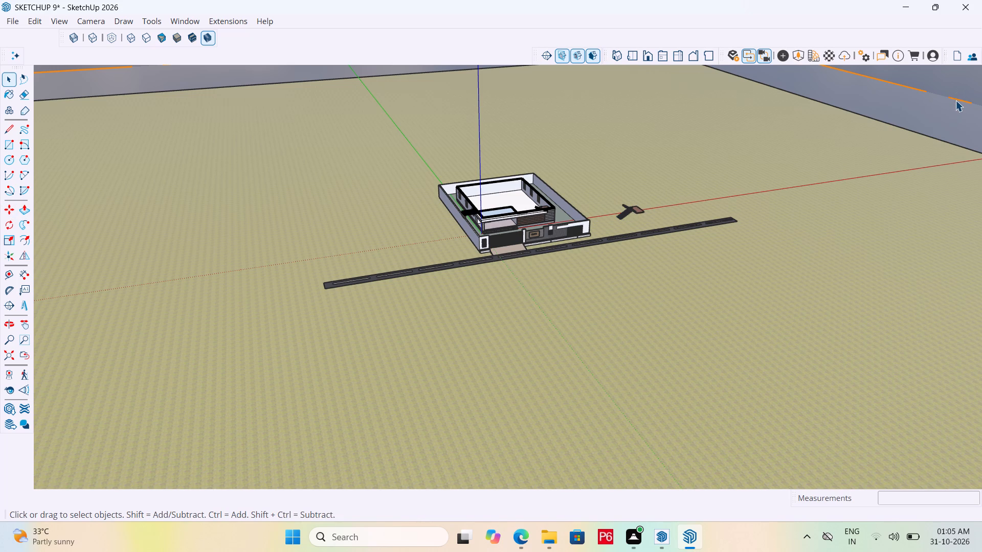
pyautogui.click(955, 100)
pyautogui.press('m')
pyautogui.click(957, 97)
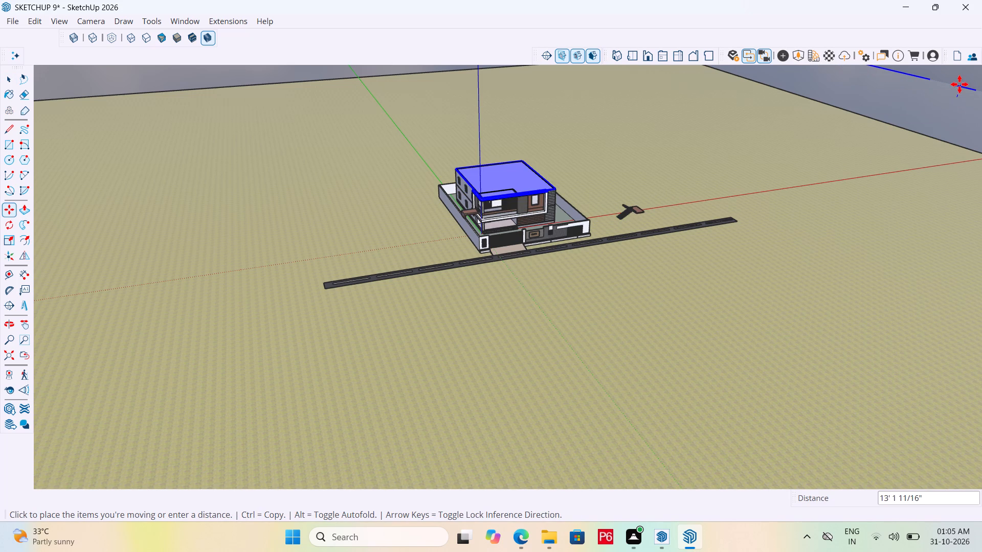
pyautogui.doubleClick(959, 86)
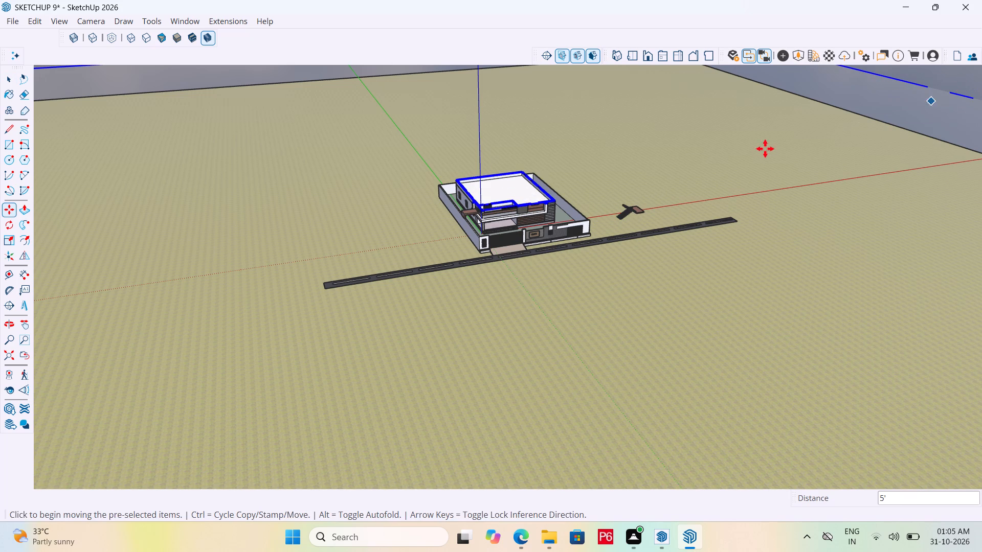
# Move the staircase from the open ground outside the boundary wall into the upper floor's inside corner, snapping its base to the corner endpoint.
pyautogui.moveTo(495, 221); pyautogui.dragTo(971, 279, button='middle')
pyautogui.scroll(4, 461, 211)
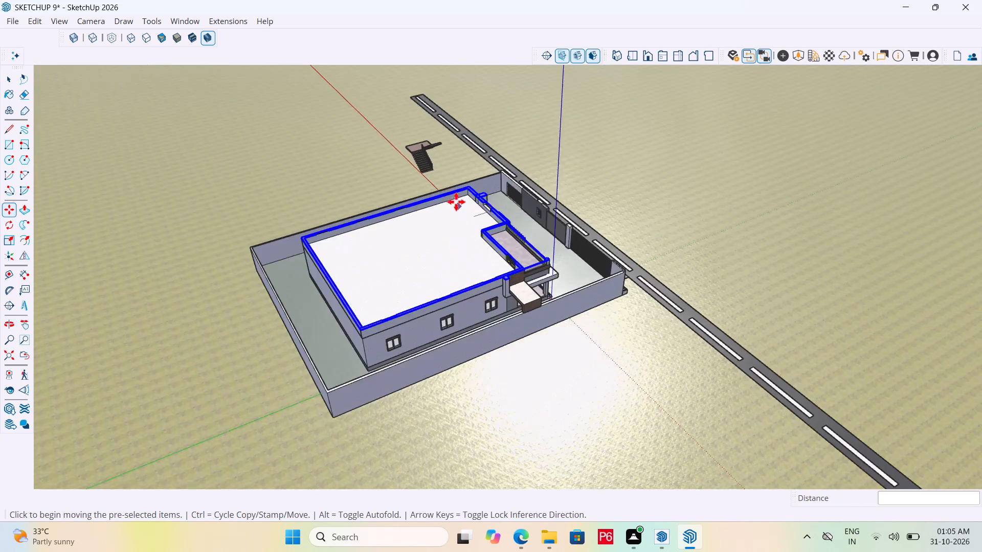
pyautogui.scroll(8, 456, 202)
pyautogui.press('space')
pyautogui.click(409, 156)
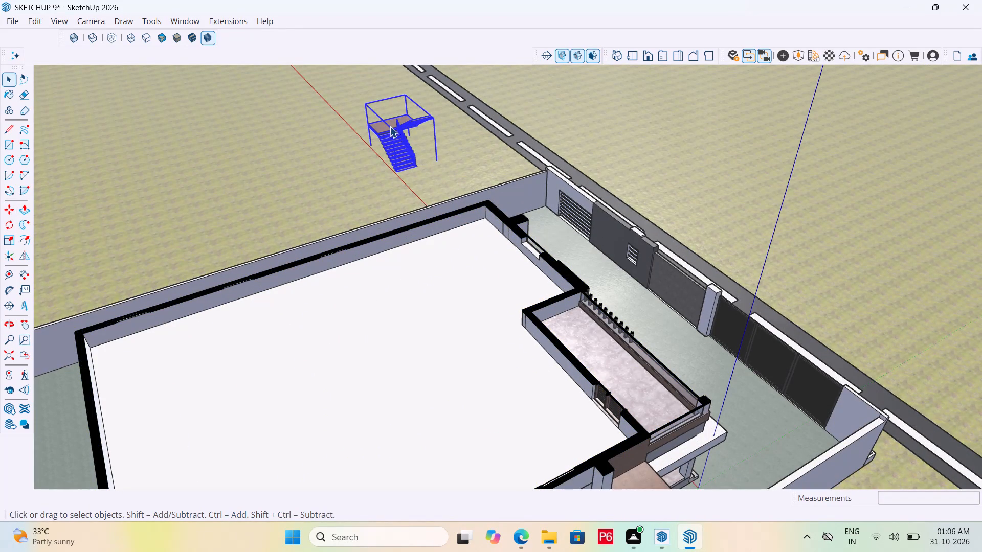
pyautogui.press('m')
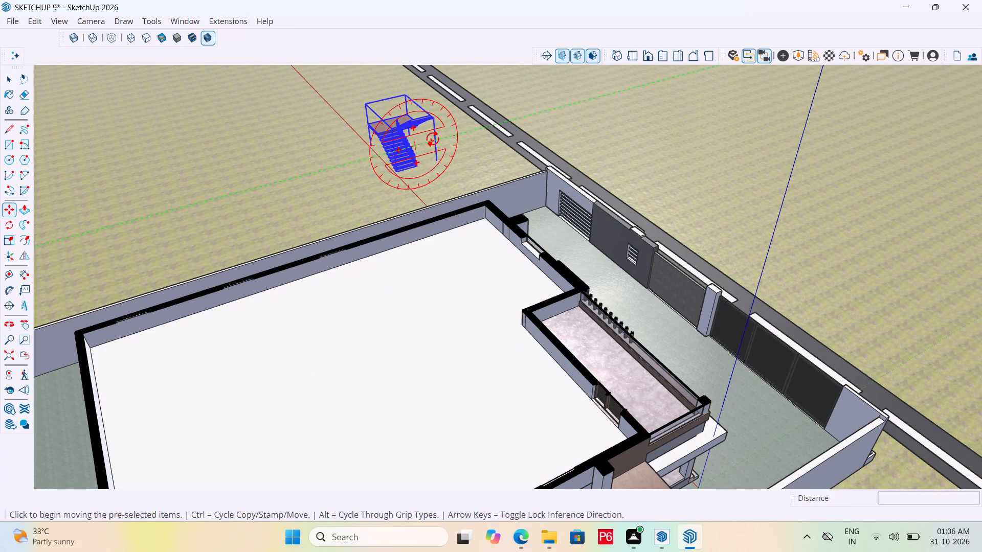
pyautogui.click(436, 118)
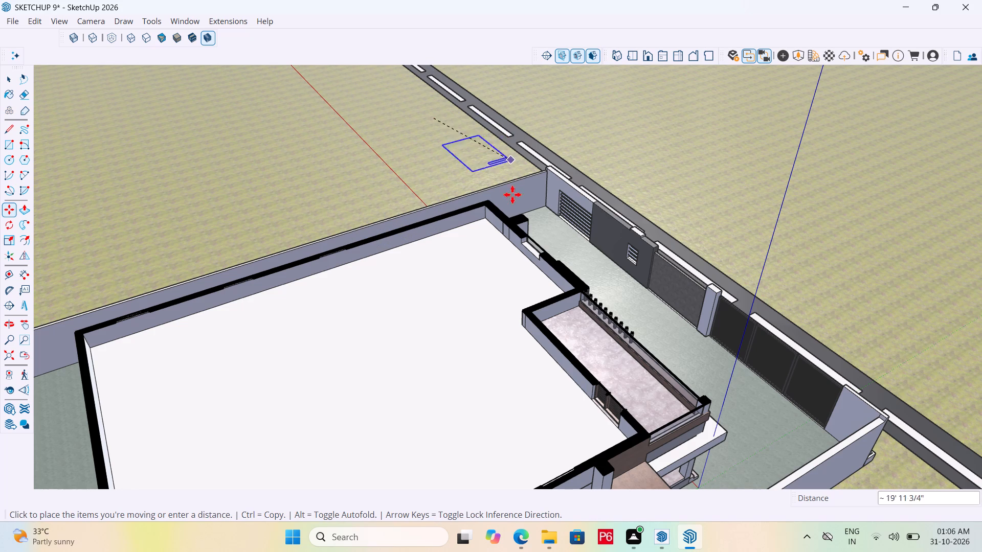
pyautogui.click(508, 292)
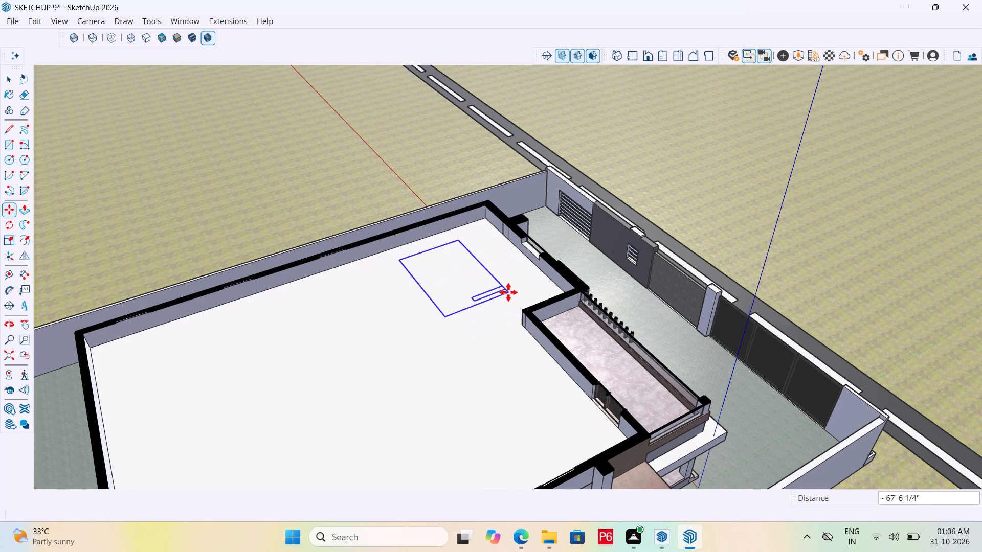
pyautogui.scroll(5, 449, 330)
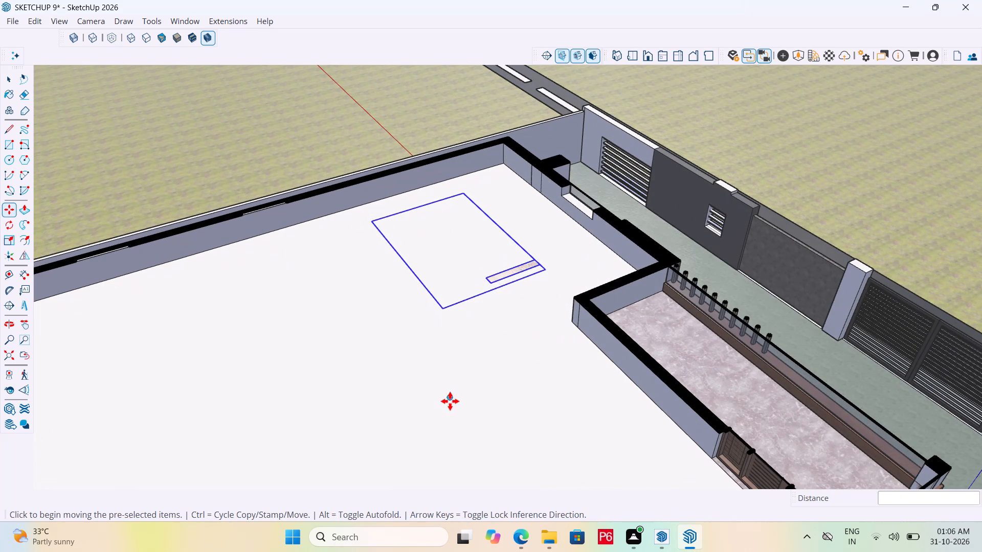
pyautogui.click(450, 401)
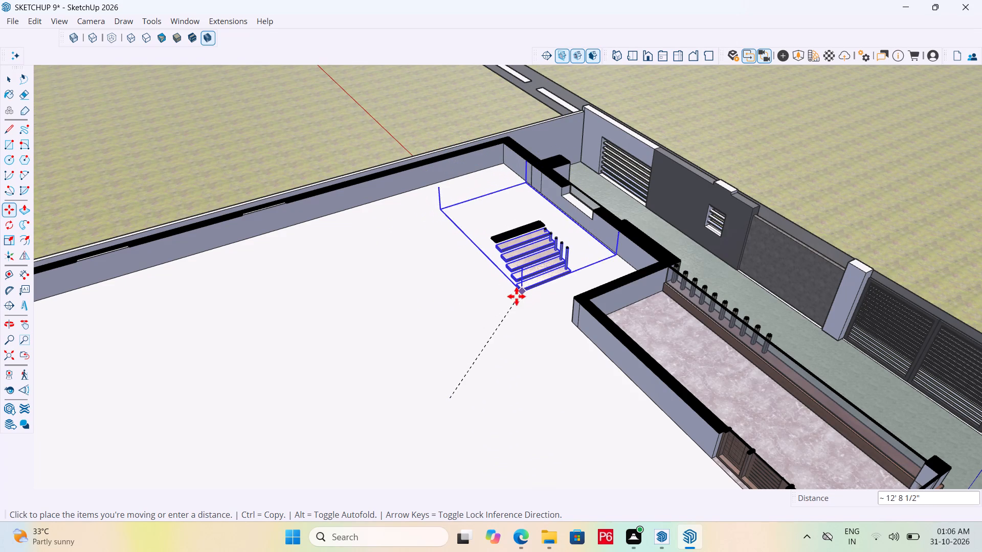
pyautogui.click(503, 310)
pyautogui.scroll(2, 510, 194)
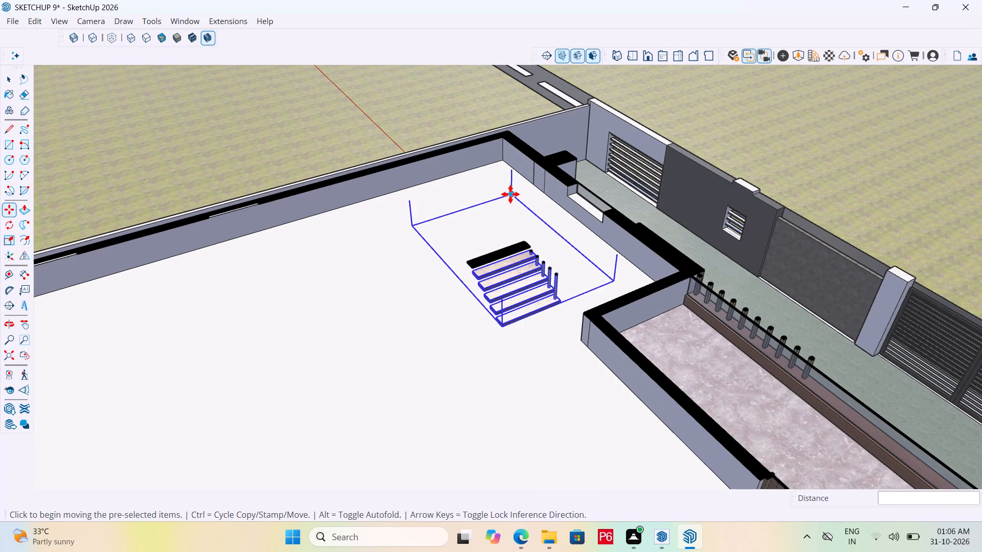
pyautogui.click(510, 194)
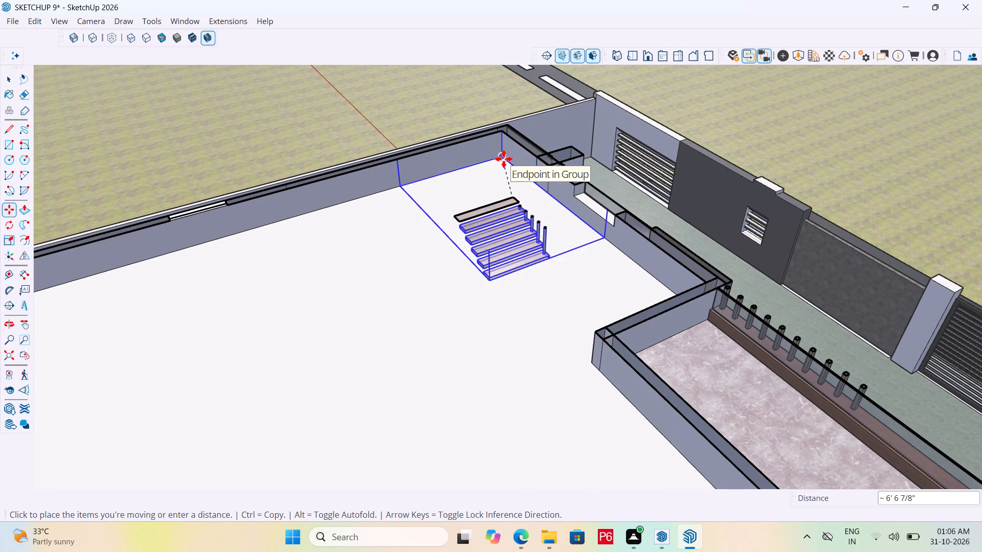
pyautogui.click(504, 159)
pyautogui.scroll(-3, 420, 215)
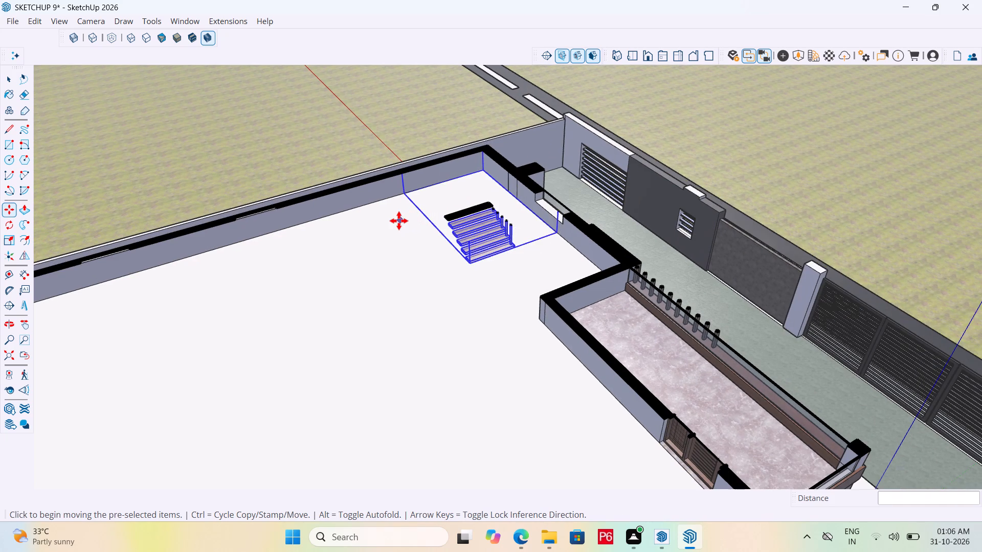
# Save the model.
pyautogui.hotkey('ctrl', 's')
pyautogui.hotkey('ctrl', 's')
pyautogui.hotkey('ctrl', 's')
pyautogui.hotkey('ctrl', 's')
pyautogui.hotkey('ctrl', 's')
pyautogui.hotkey('ctrl', 's')
pyautogui.hotkey('ctrl', 's')
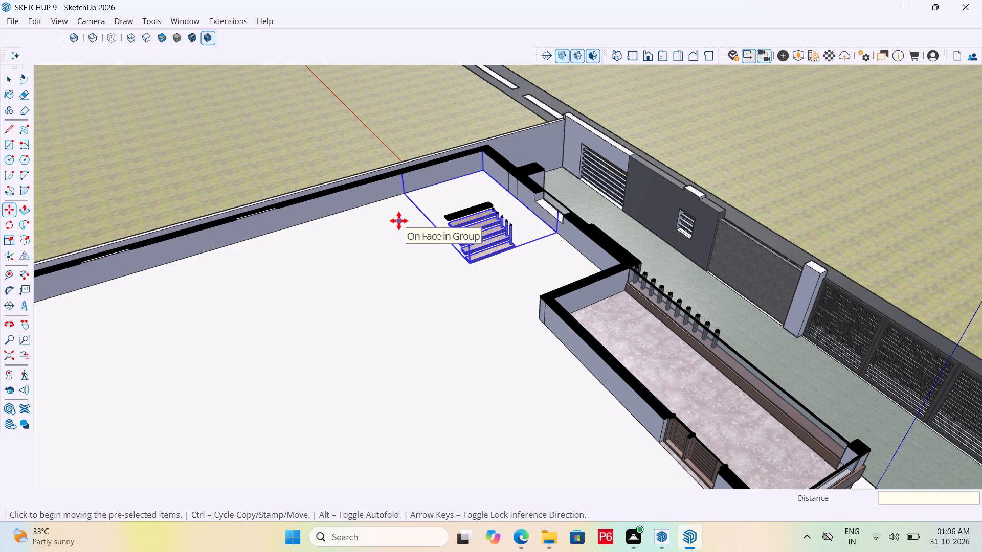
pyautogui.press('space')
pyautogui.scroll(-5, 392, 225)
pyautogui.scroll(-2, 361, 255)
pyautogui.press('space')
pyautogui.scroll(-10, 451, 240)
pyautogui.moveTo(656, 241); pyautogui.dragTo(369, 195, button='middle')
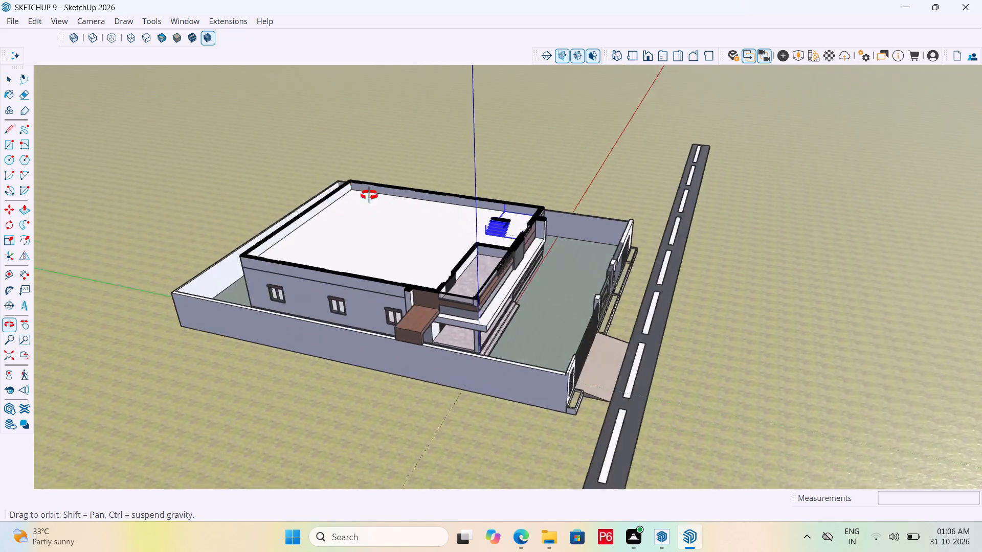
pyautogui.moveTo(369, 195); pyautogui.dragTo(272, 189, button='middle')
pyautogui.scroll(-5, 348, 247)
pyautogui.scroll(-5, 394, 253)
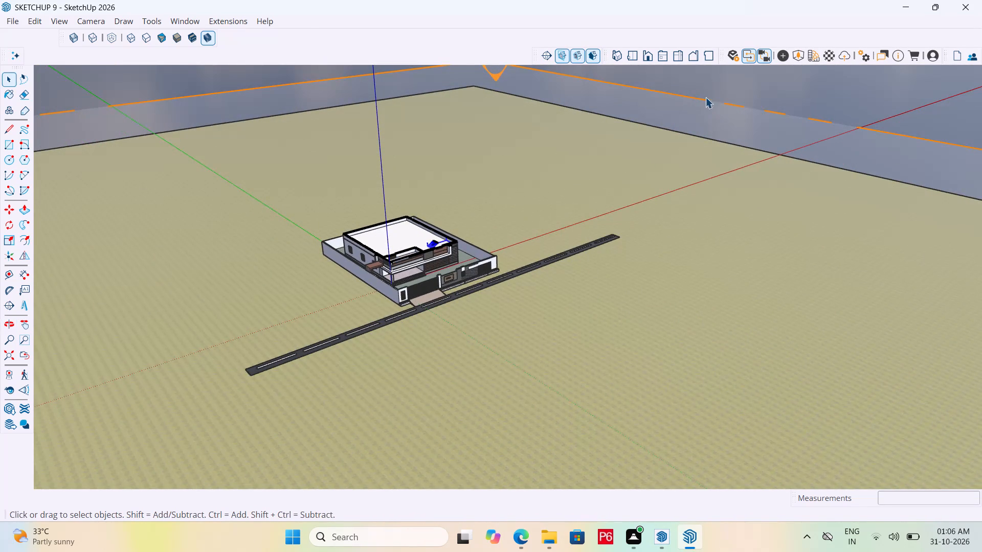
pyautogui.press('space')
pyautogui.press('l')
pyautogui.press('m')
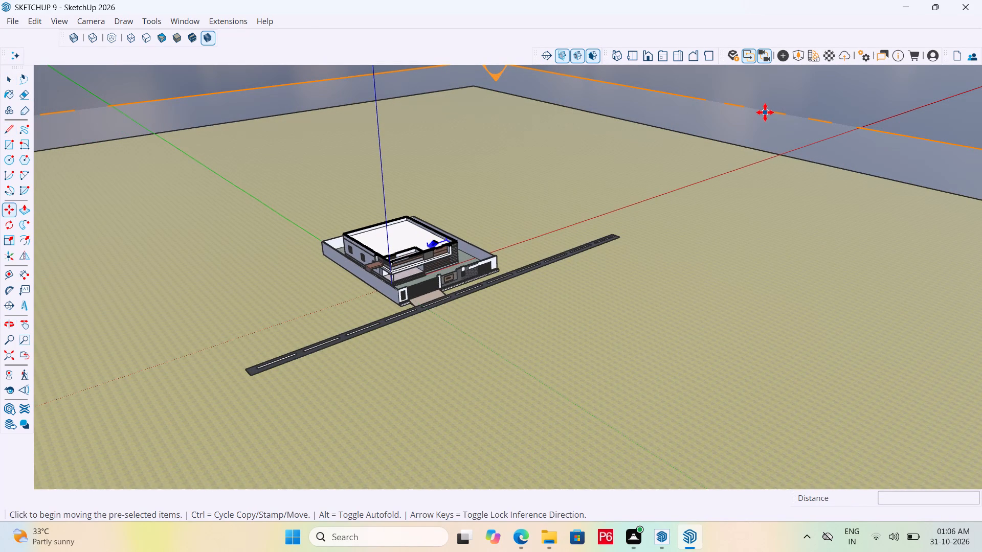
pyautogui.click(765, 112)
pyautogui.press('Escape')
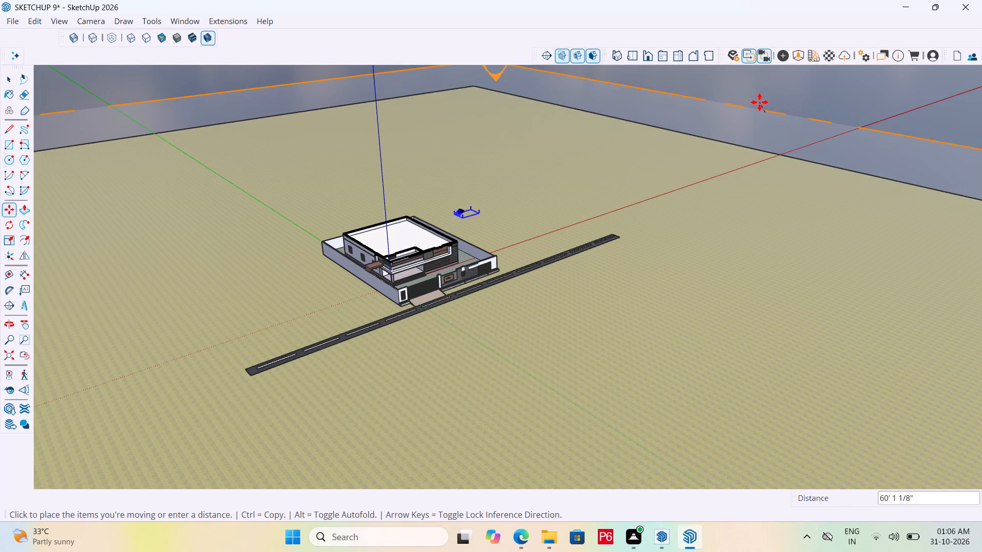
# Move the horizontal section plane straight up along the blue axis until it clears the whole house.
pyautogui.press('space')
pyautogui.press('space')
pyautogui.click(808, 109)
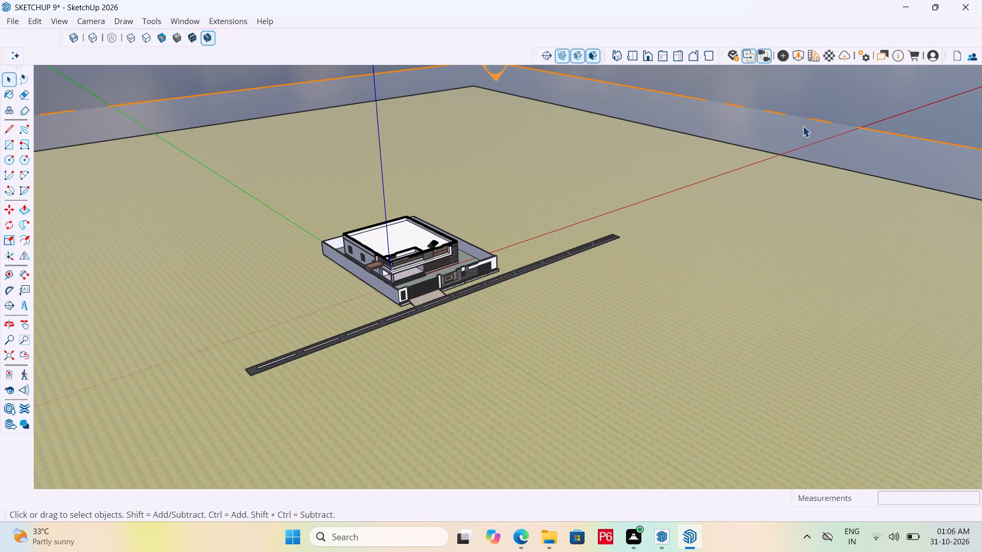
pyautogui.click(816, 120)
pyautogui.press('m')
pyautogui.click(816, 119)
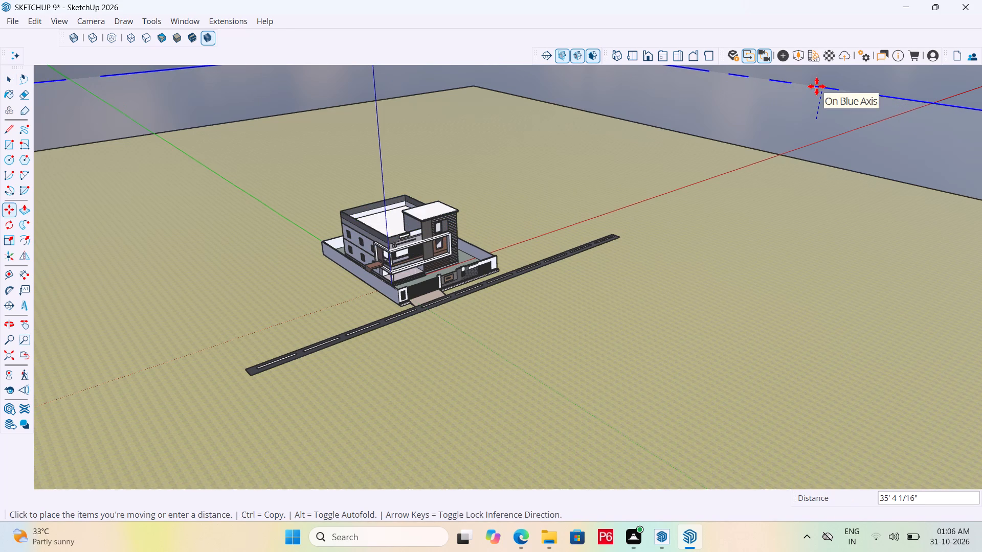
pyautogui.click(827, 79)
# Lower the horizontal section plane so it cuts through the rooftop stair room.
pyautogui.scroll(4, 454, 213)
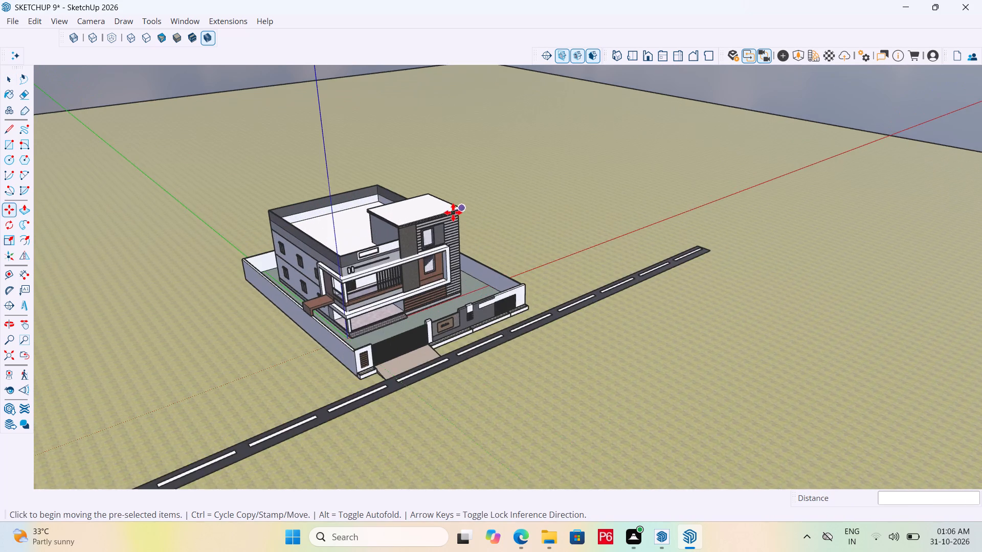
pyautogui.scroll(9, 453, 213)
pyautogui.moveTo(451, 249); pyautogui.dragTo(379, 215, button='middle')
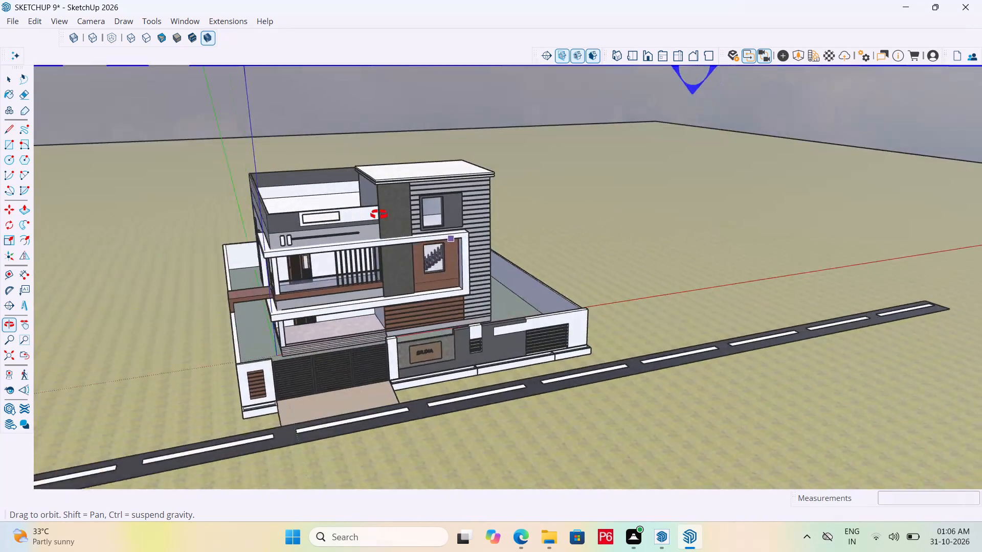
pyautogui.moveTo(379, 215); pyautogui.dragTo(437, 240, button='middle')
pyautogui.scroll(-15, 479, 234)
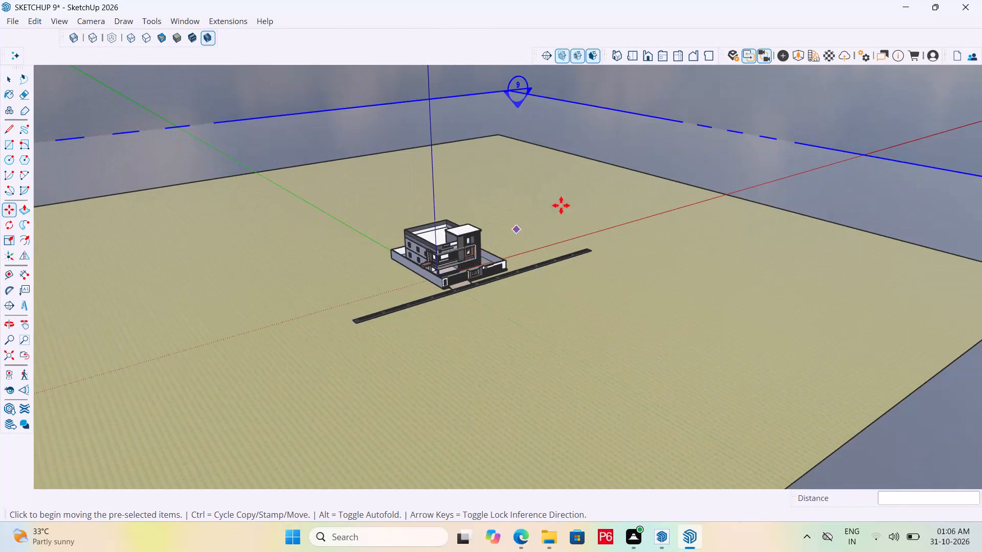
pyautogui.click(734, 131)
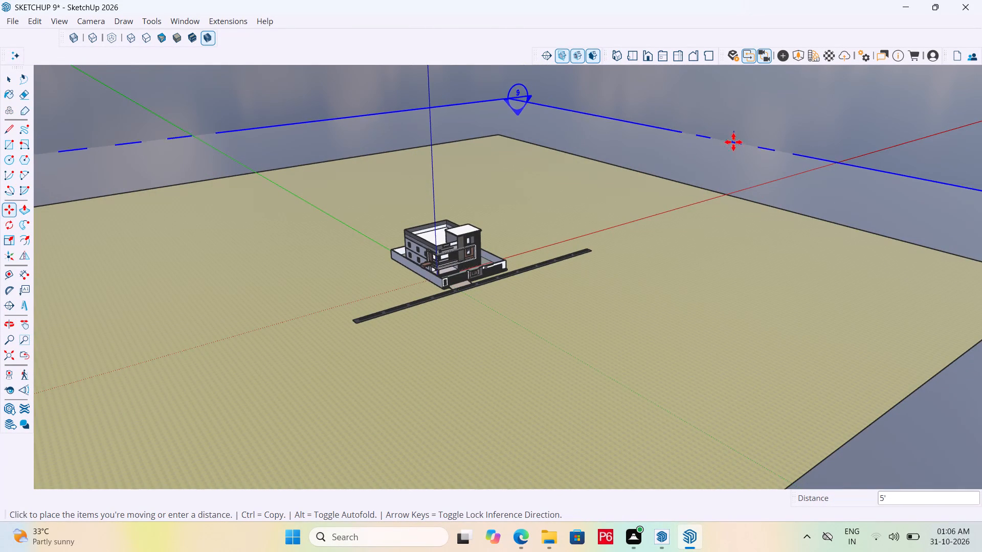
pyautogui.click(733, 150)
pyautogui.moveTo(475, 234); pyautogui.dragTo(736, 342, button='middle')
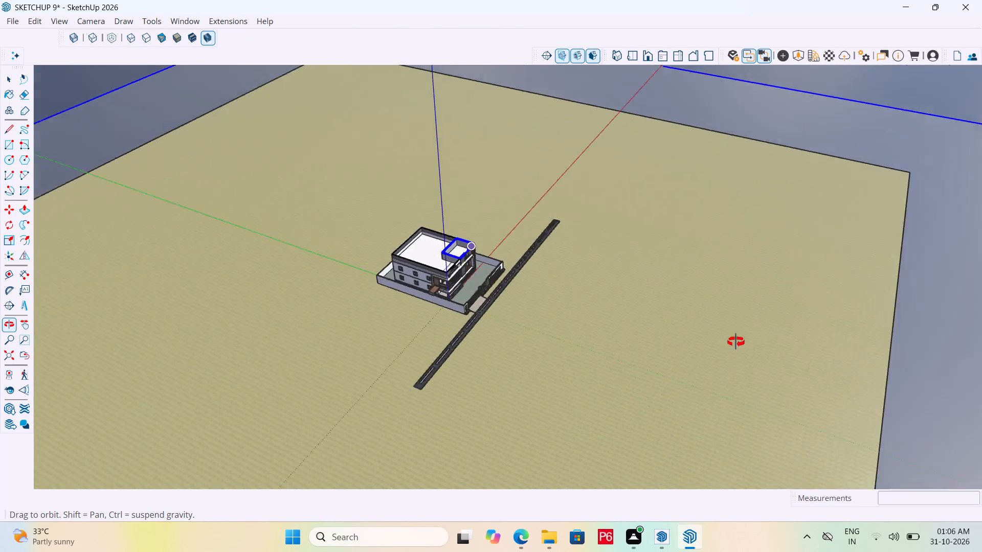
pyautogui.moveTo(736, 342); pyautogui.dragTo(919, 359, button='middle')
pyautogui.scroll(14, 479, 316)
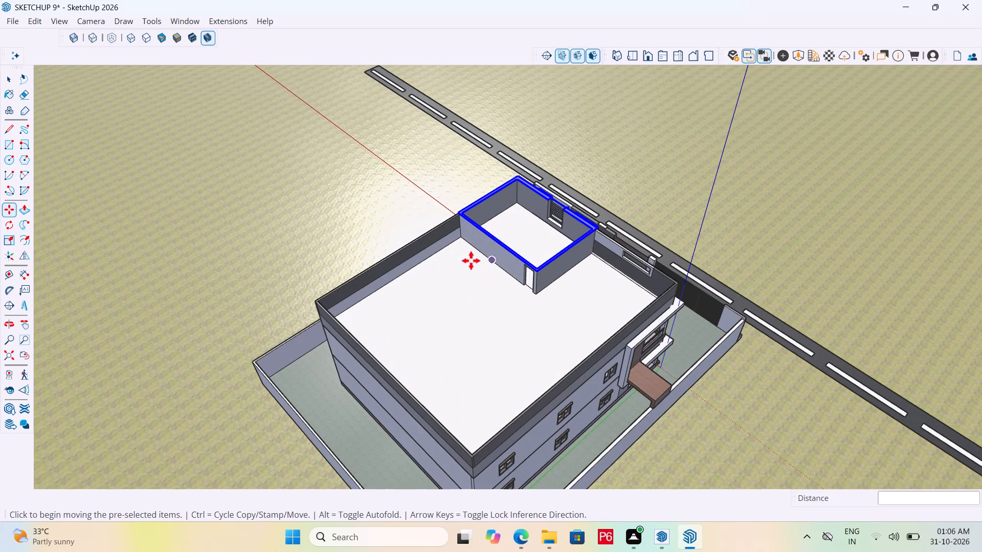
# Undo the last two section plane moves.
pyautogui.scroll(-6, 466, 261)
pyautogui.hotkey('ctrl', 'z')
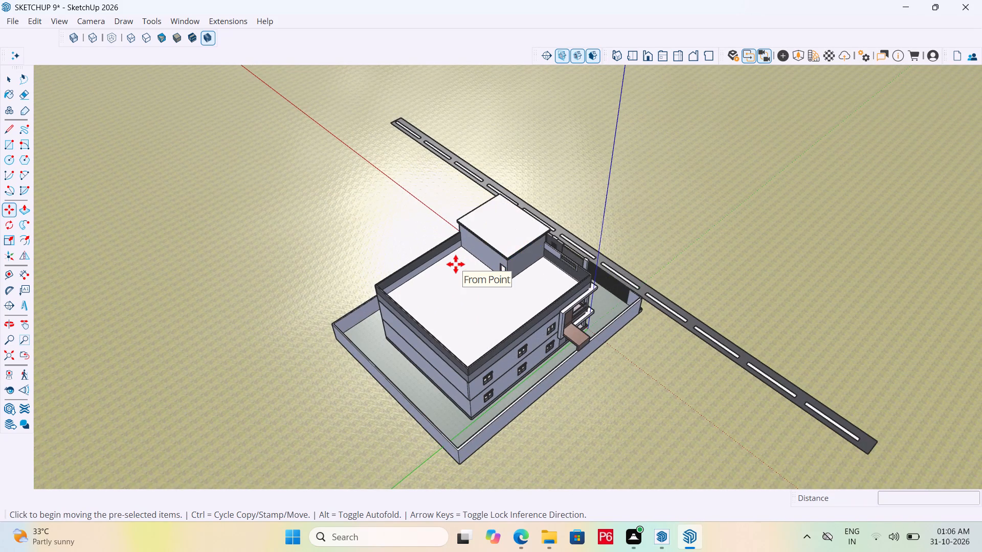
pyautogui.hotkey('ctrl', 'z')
# Move the staircase about 62' 3" from the upper-floor corner out to the open ground beyond the boundary wall.
pyautogui.scroll(6, 509, 273)
pyautogui.press('space')
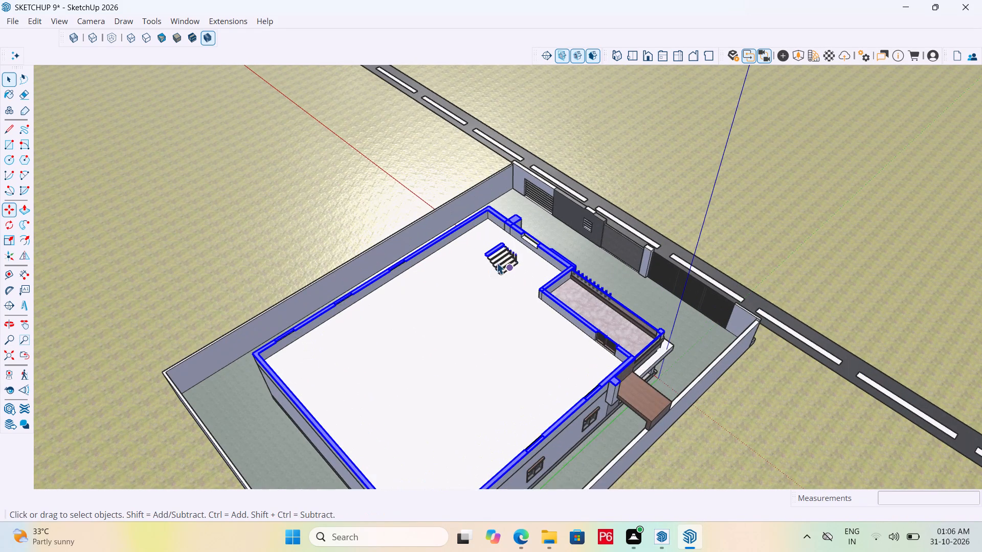
pyautogui.click(497, 262)
pyautogui.scroll(6, 498, 274)
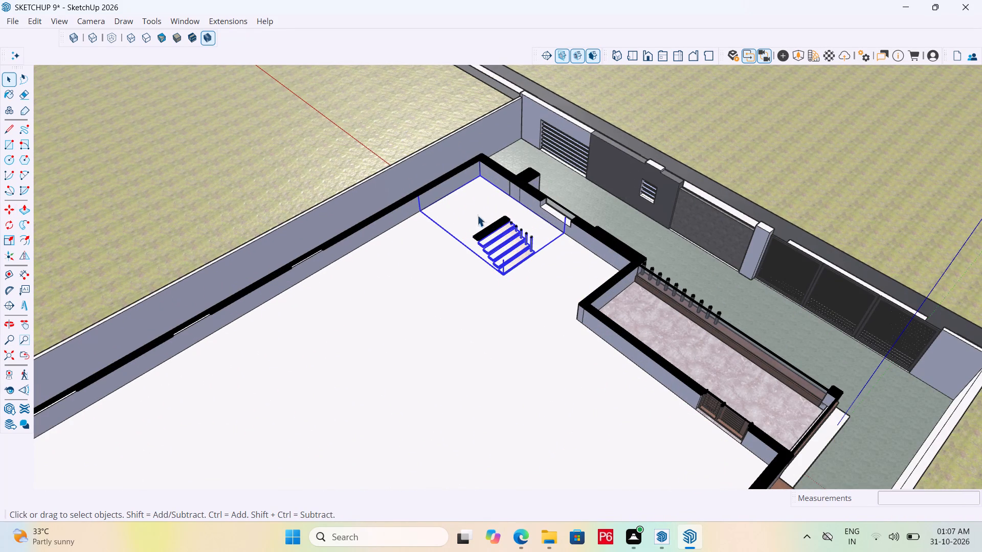
pyautogui.press('m')
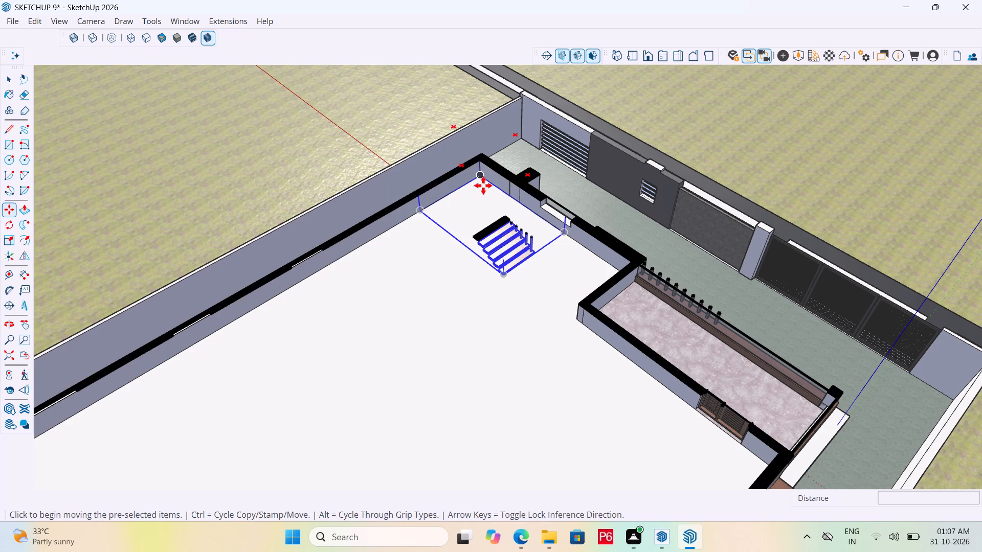
pyautogui.click(483, 183)
pyautogui.click(230, 109)
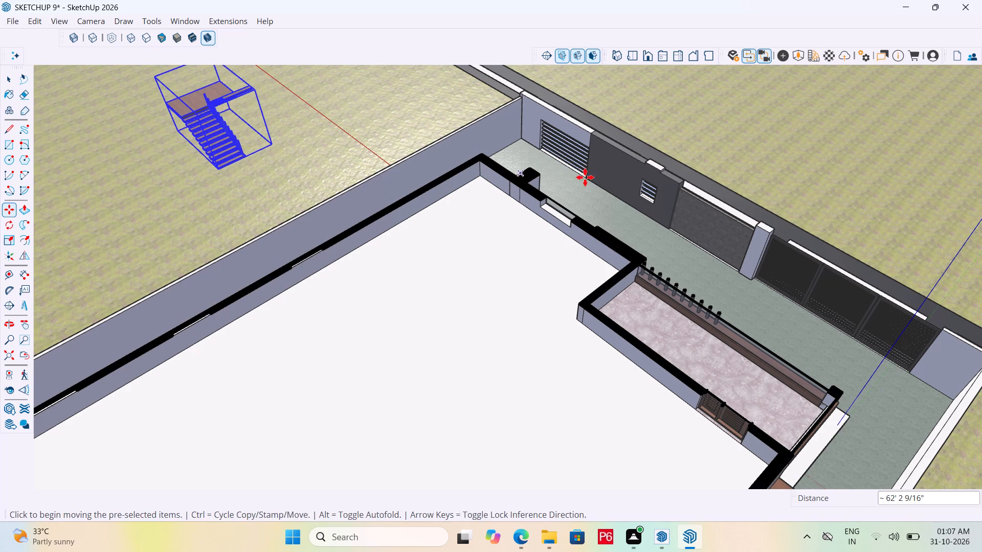
# Save the model with the staircase outside the boundary wall.
pyautogui.scroll(-1, 612, 178)
pyautogui.moveTo(612, 178); pyautogui.dragTo(178, 134, button='middle')
pyautogui.scroll(-7, 142, 166)
pyautogui.scroll(-4, 270, 261)
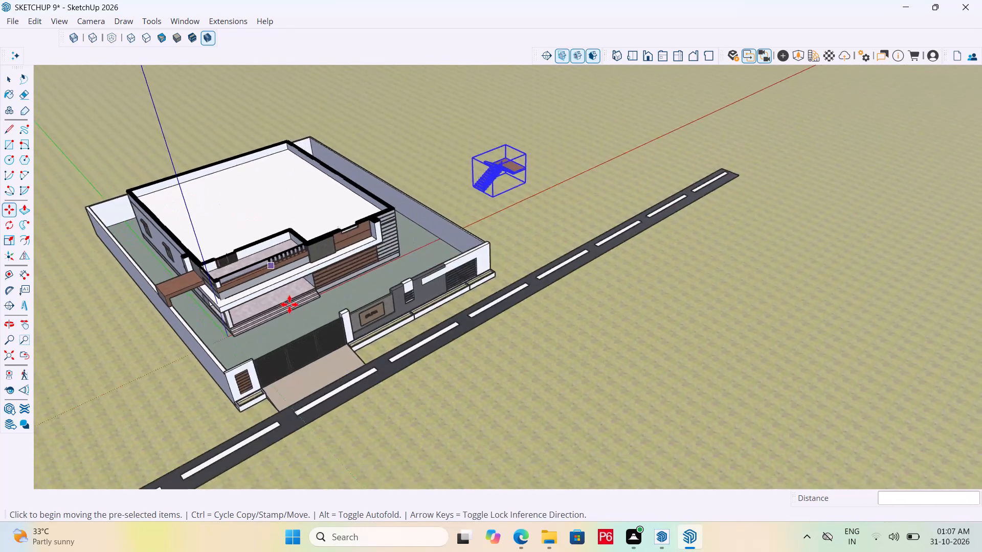
pyautogui.scroll(-4, 289, 305)
pyautogui.hotkey('ctrl', 's')
pyautogui.hotkey('ctrl', 's')
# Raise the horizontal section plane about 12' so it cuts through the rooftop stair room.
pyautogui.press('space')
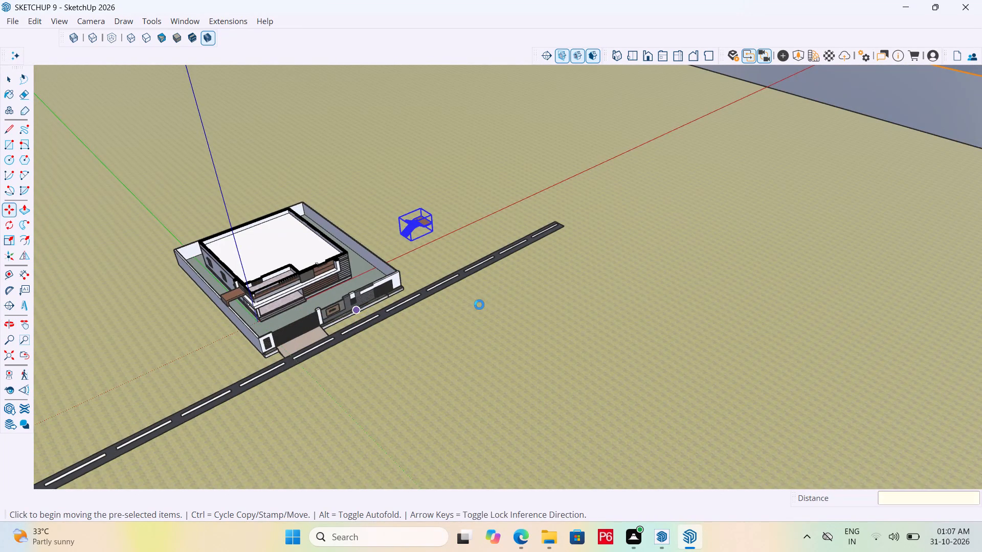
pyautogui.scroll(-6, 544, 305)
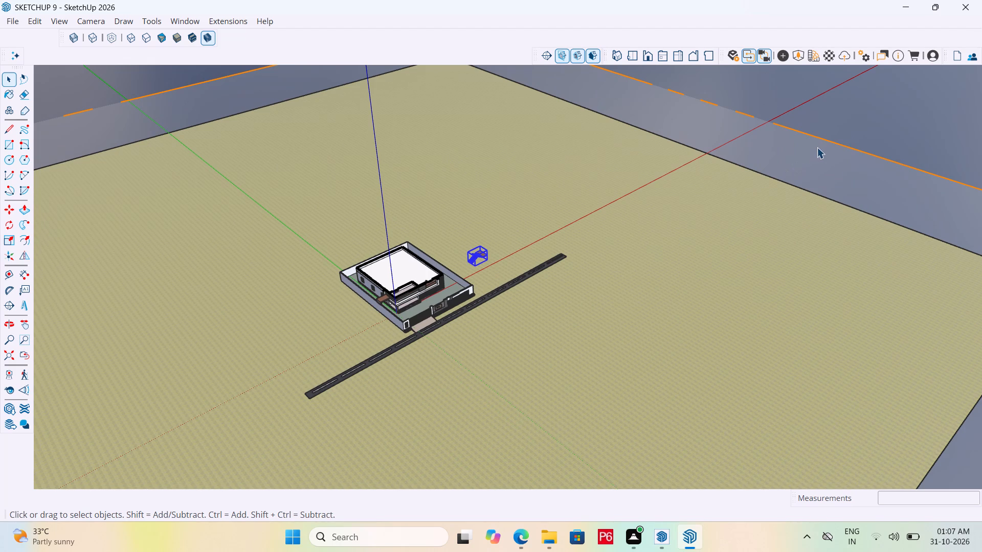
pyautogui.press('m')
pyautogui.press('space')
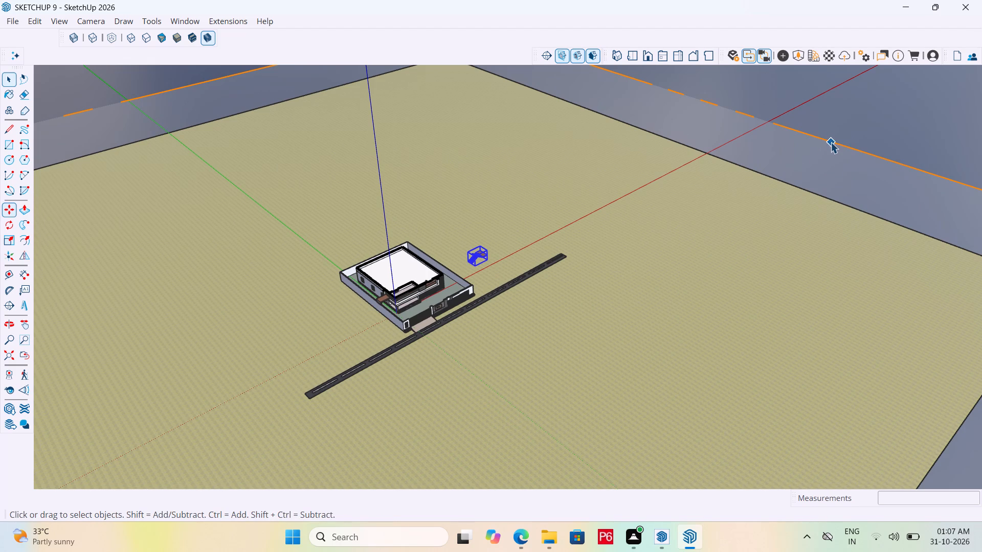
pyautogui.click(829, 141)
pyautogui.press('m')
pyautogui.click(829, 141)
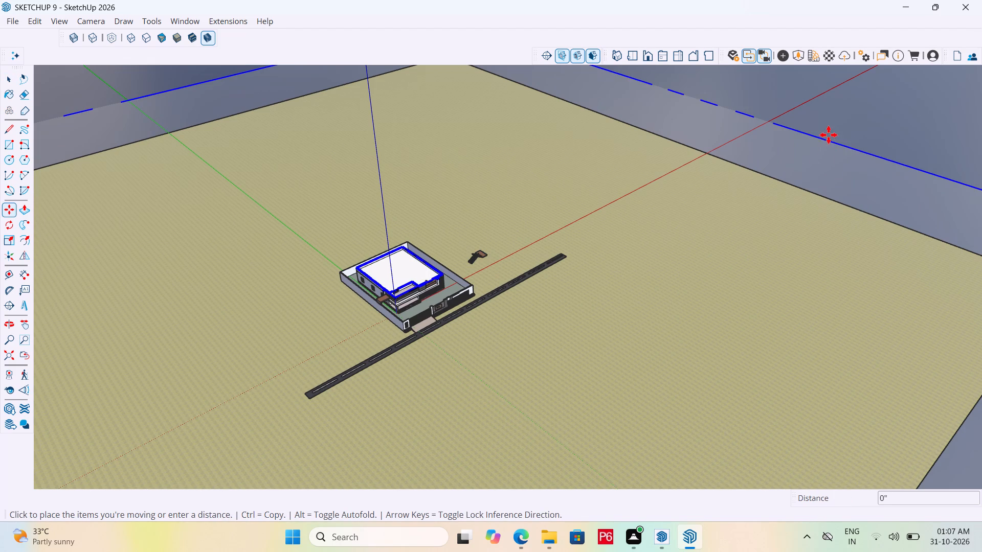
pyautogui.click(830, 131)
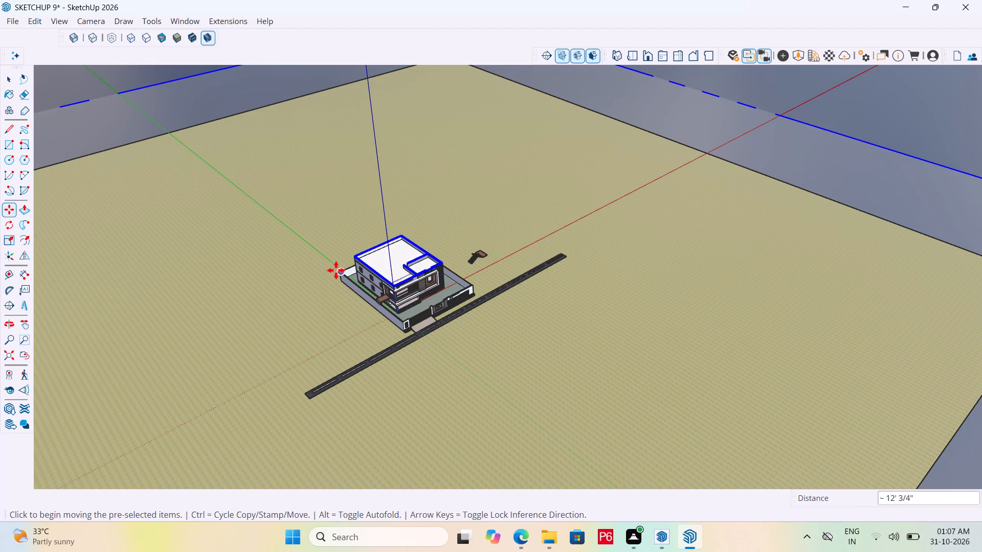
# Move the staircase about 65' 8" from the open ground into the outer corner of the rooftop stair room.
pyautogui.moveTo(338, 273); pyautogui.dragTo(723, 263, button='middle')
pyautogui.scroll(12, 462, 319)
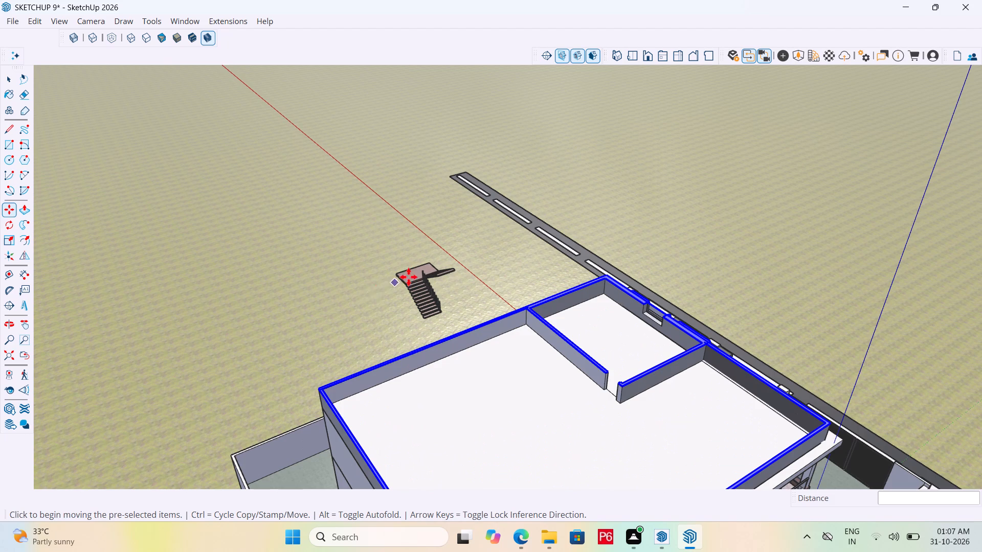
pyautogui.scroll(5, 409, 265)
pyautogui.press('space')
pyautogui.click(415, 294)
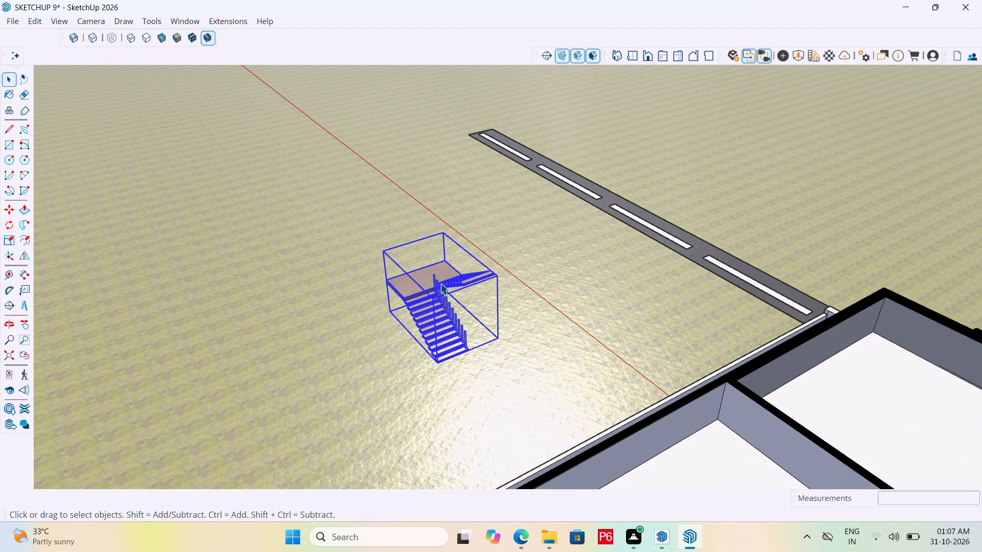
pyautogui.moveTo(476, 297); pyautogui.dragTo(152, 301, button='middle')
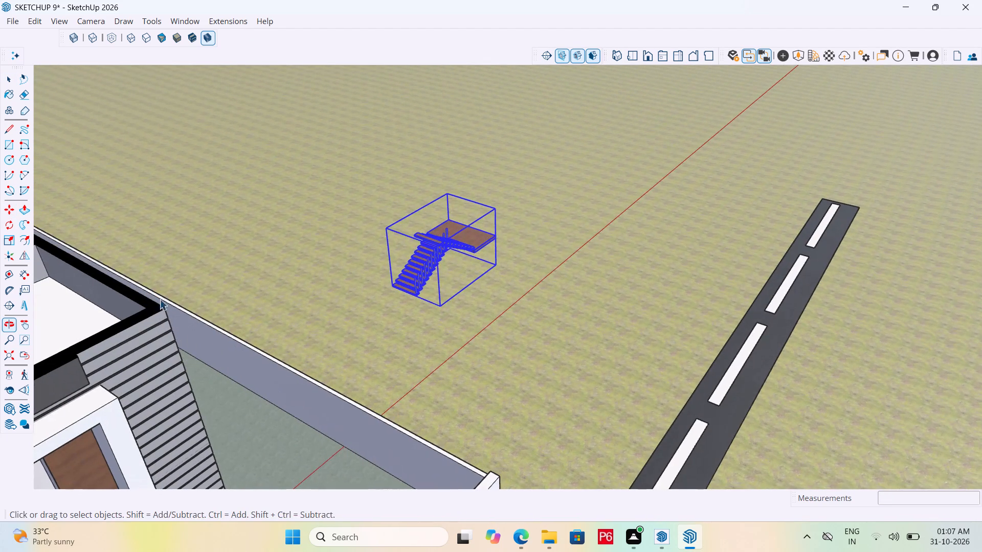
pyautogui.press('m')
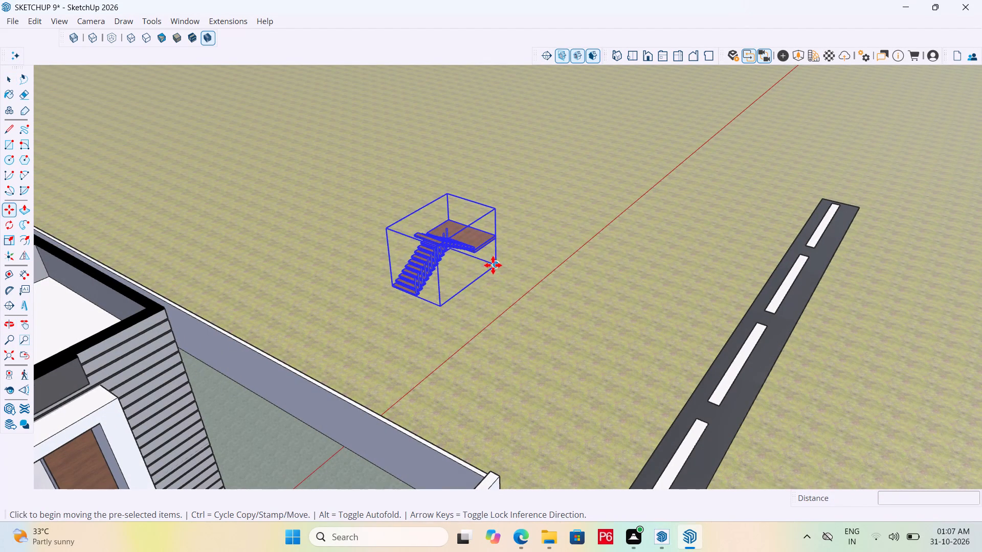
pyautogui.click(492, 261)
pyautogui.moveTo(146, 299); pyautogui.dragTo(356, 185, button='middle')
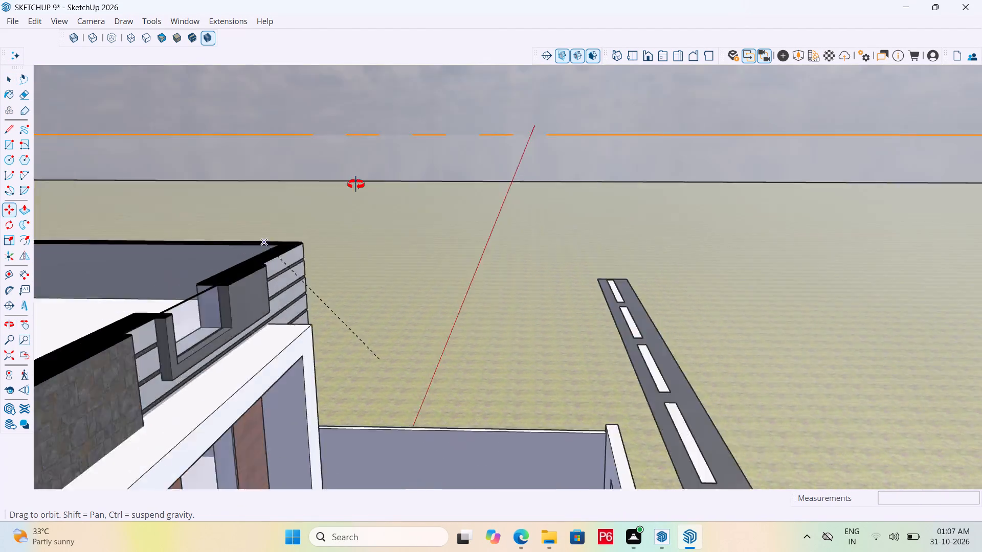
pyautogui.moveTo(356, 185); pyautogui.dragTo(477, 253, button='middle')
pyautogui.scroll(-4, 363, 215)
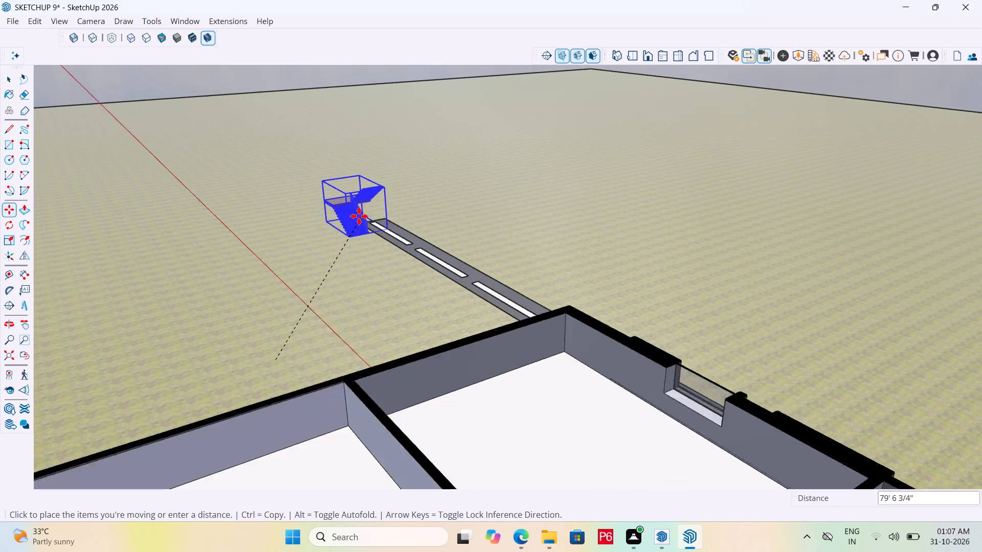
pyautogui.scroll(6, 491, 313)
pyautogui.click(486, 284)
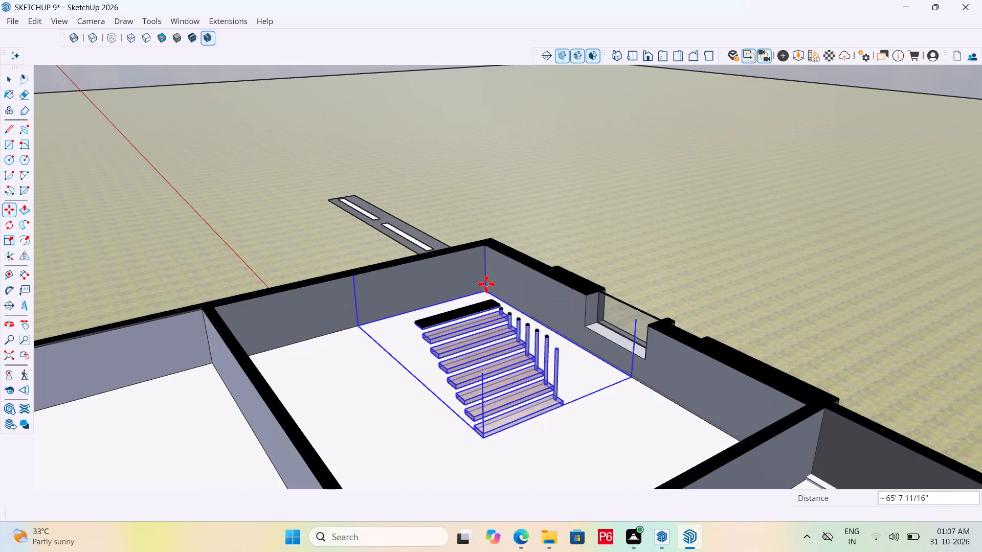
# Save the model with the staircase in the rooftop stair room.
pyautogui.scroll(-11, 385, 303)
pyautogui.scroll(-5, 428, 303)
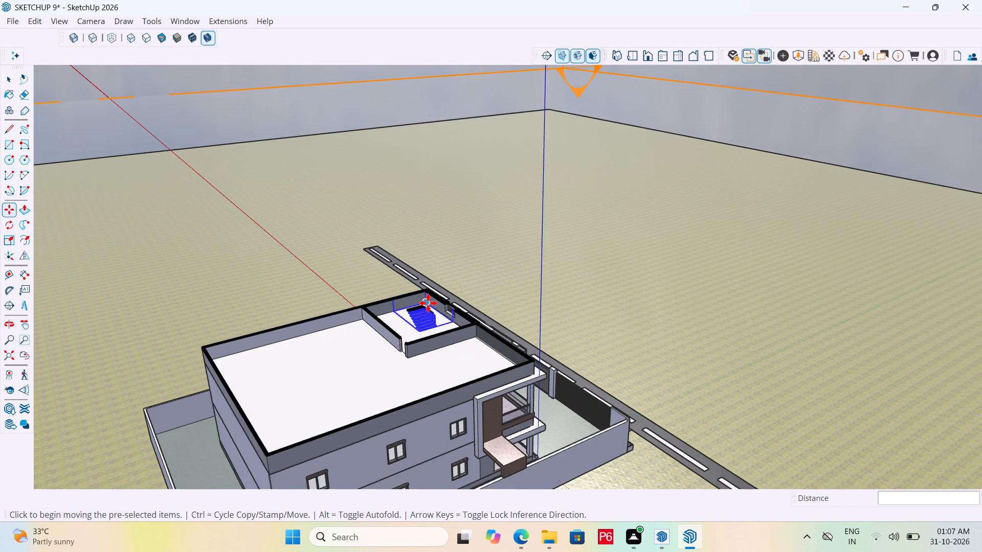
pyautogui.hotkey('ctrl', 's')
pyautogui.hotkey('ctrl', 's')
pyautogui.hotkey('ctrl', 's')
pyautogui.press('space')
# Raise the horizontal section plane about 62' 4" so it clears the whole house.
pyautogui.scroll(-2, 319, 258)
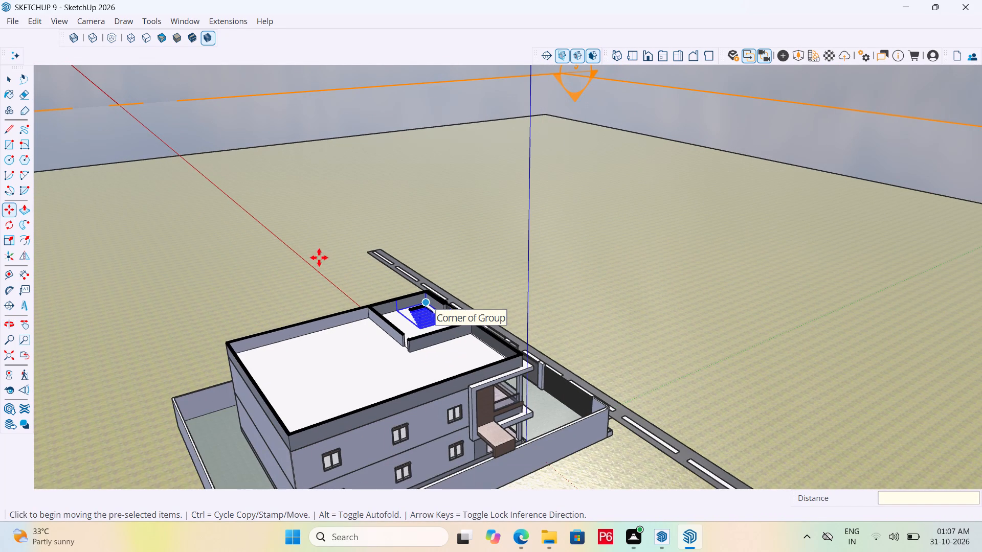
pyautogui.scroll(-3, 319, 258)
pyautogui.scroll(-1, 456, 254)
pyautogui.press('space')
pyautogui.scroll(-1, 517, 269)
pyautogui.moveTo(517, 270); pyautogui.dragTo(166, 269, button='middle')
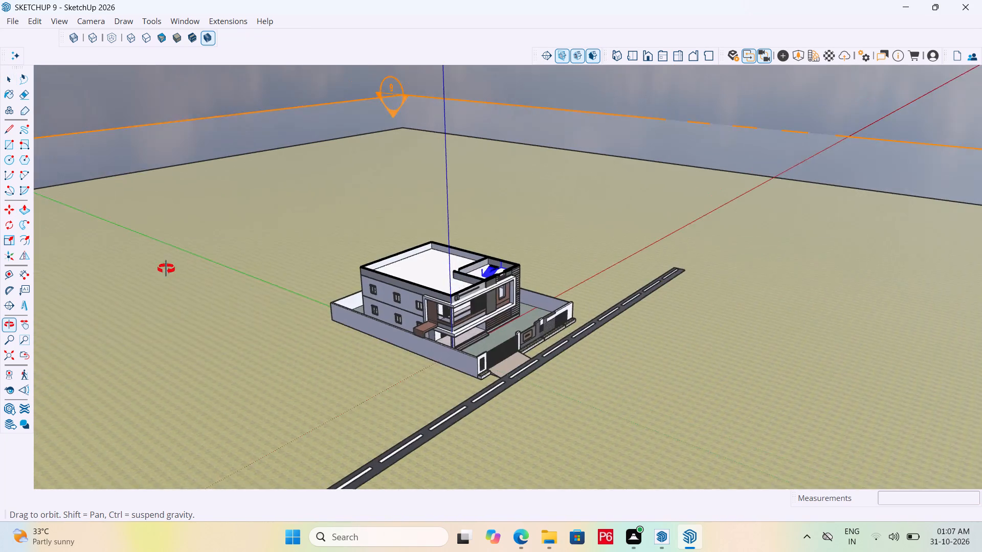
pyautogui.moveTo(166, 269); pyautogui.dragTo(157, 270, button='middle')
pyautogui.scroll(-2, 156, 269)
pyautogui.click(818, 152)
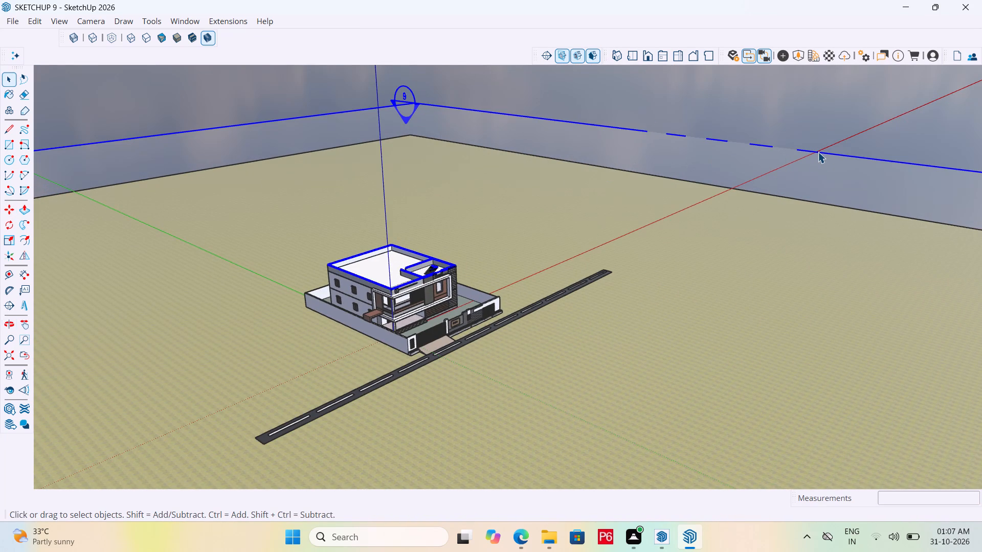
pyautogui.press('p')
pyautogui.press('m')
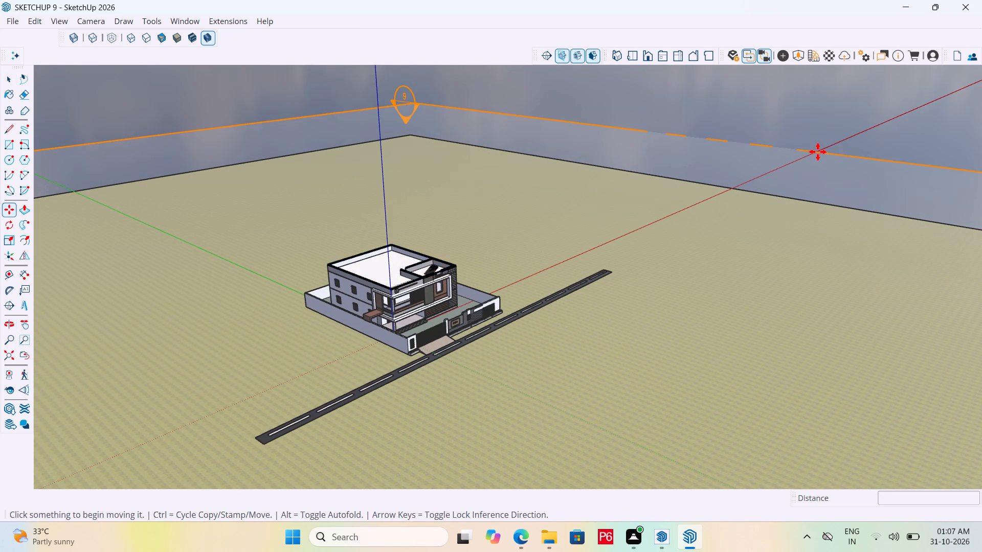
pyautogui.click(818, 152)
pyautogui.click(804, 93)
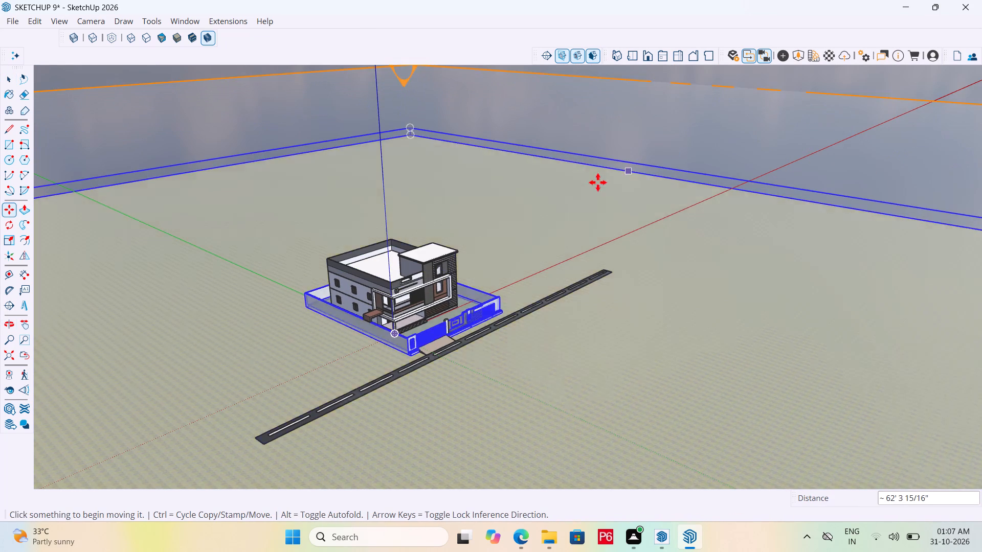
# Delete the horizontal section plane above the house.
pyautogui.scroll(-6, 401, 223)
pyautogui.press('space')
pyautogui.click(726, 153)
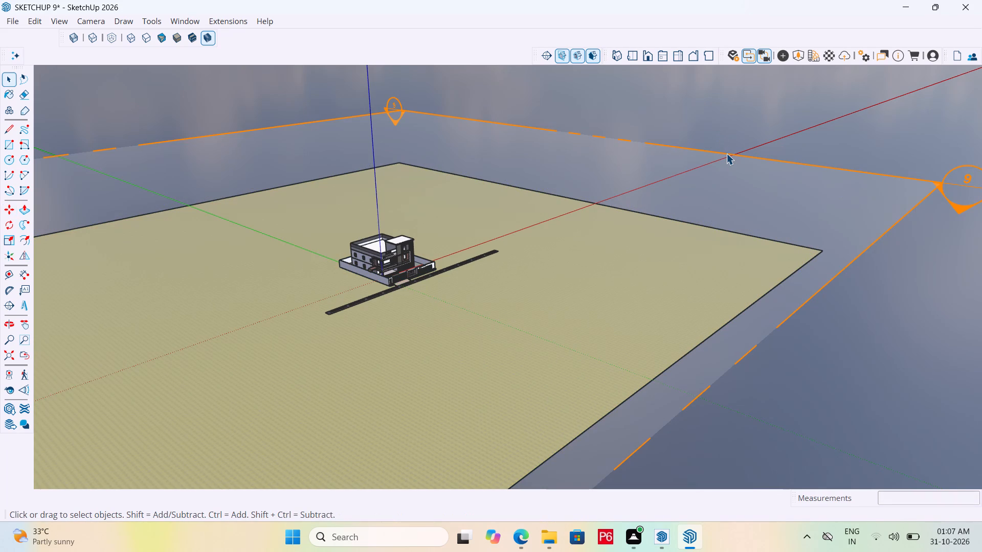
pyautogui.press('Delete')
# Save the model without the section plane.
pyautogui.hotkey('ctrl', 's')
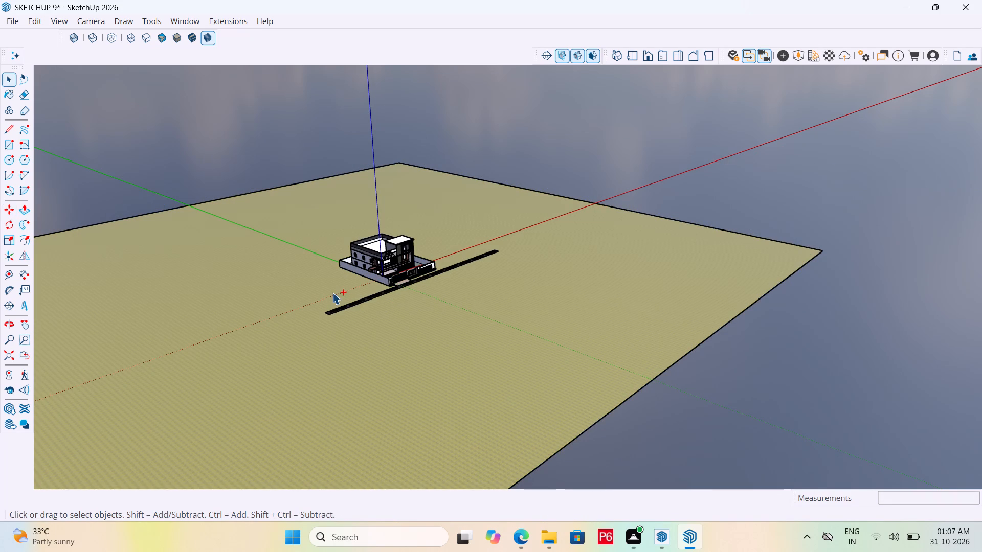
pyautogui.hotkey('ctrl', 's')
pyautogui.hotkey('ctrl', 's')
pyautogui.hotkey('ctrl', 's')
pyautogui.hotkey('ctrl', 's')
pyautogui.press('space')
# Examine the front of the house and its stair-side windows from the road side.
pyautogui.scroll(7, 395, 264)
pyautogui.press('space')
pyautogui.scroll(12, 395, 264)
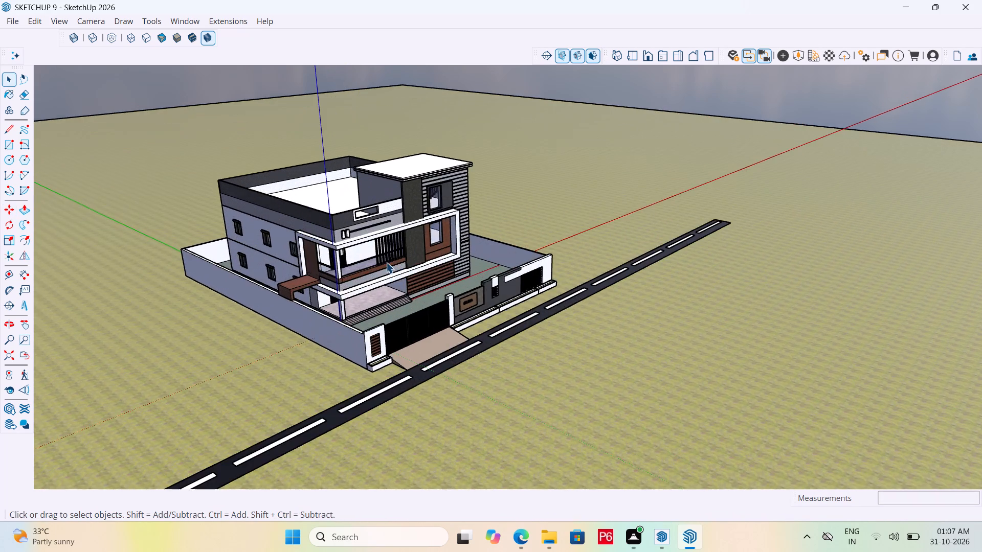
pyautogui.moveTo(422, 273); pyautogui.dragTo(216, 254, button='middle')
pyautogui.scroll(6, 398, 238)
pyautogui.moveTo(478, 212); pyautogui.dragTo(566, 245, button='middle')
pyautogui.scroll(1, 321, 247)
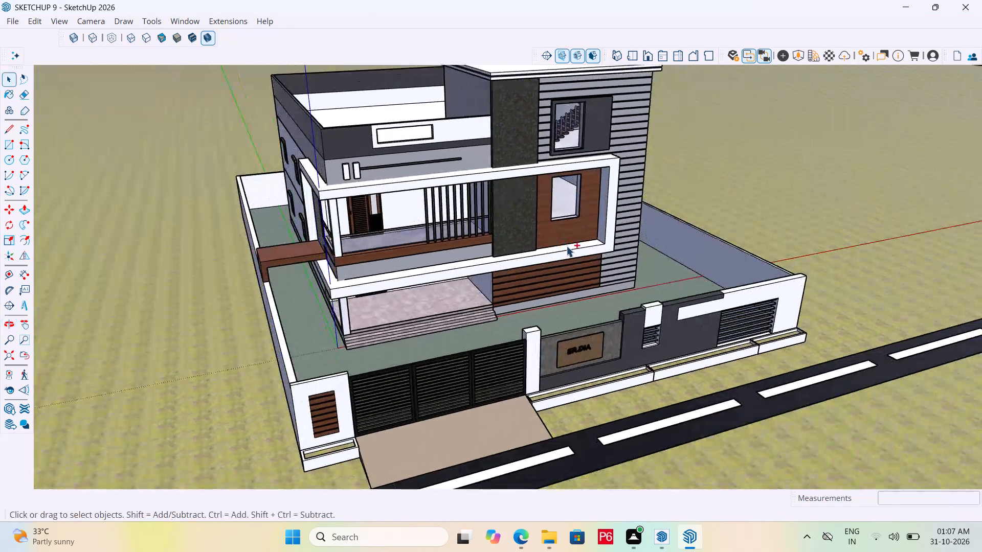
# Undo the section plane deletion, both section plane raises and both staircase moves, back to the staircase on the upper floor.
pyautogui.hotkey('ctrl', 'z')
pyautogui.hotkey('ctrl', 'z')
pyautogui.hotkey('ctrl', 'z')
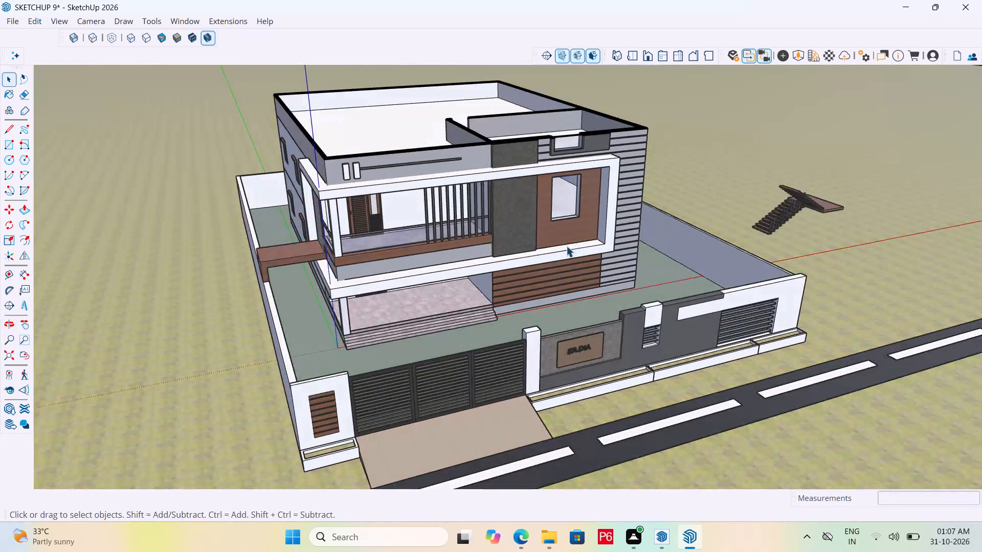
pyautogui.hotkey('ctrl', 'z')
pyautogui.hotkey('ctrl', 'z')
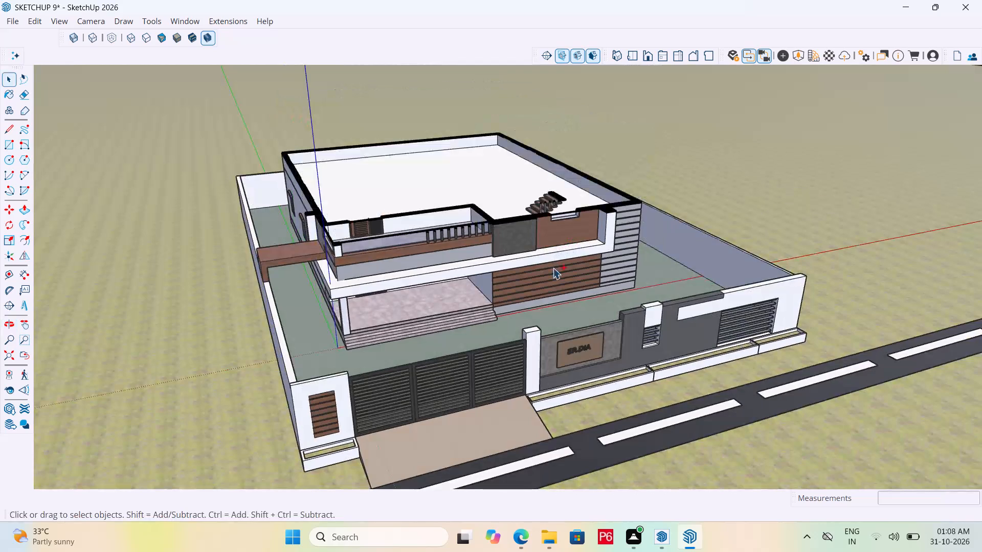
# Copy the upper-floor staircase about 78' out to the open ground beyond the boundary wall.
pyautogui.scroll(-1, 372, 316)
pyautogui.moveTo(372, 316); pyautogui.dragTo(888, 339, button='middle')
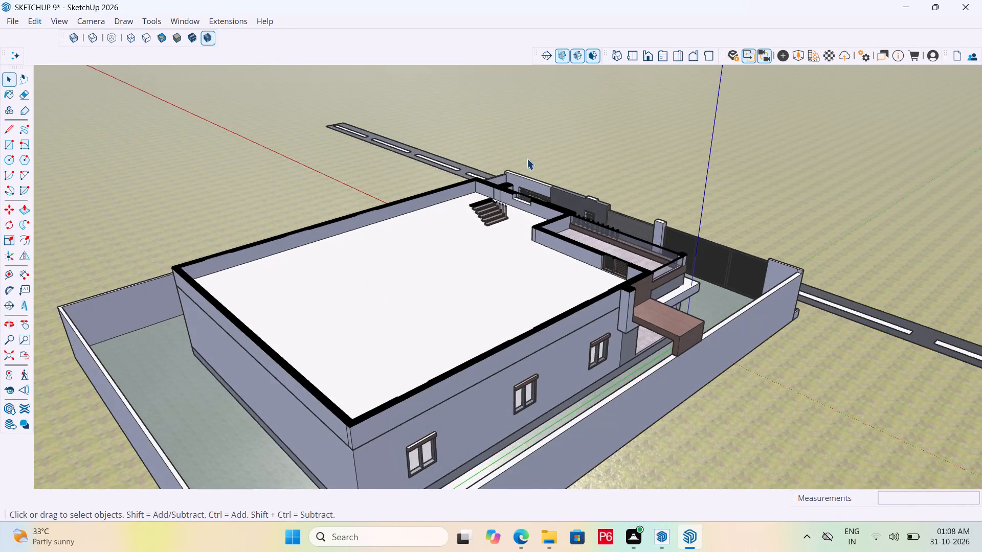
pyautogui.scroll(4, 515, 167)
pyautogui.click(474, 246)
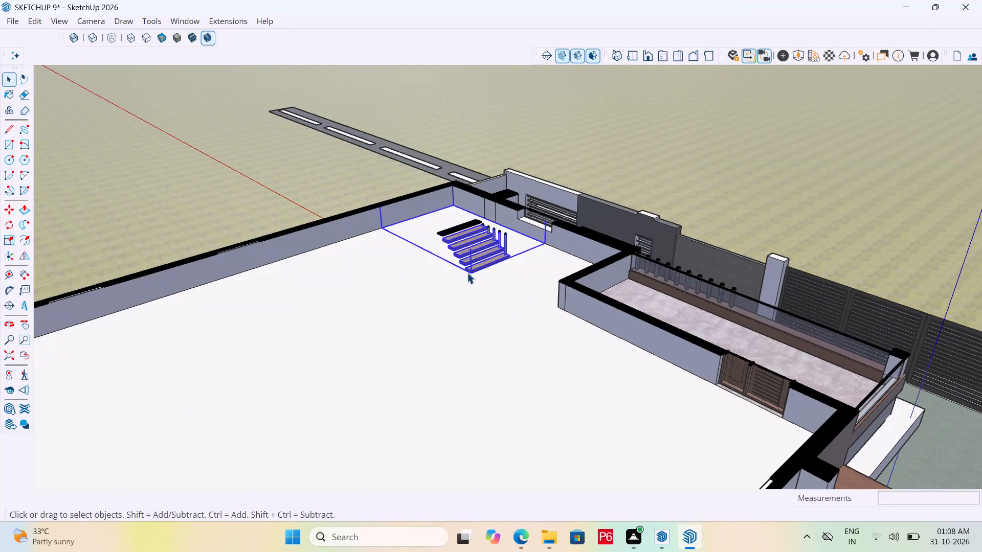
pyautogui.press('m')
pyautogui.click(464, 273)
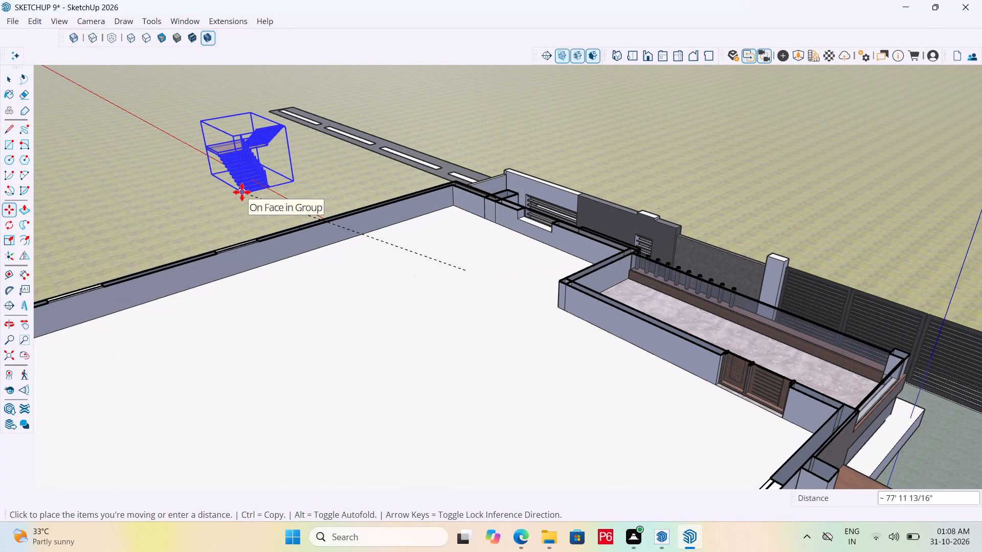
pyautogui.click(242, 192)
# Raise the horizontal section plane so it cuts through the rooftop stair room's walls.
pyautogui.scroll(-5, 552, 216)
pyautogui.moveTo(709, 249); pyautogui.dragTo(191, 225, button='middle')
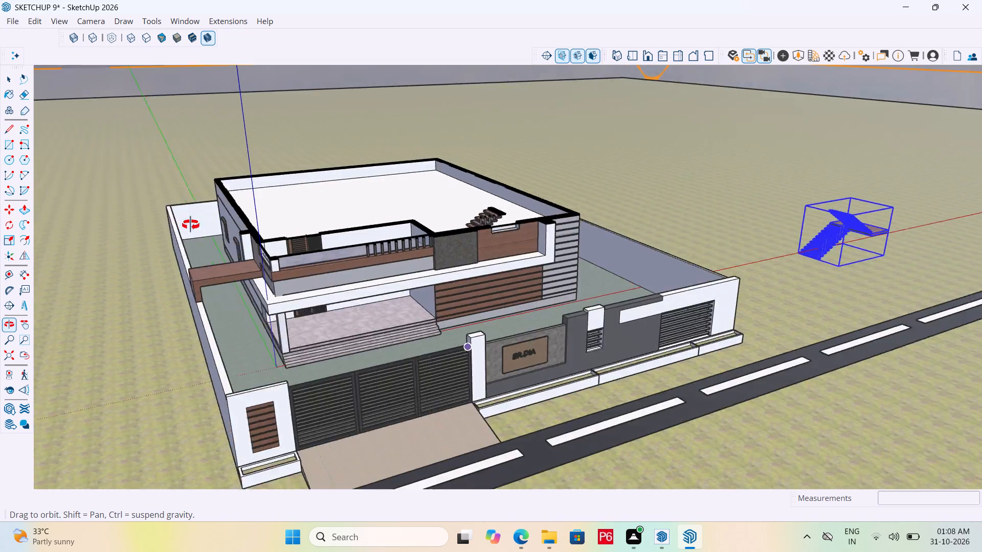
pyautogui.moveTo(191, 225); pyautogui.dragTo(181, 251, button='middle')
pyautogui.scroll(-7, 290, 273)
pyautogui.scroll(-5, 353, 291)
pyautogui.moveTo(359, 295); pyautogui.dragTo(463, 264, button='middle')
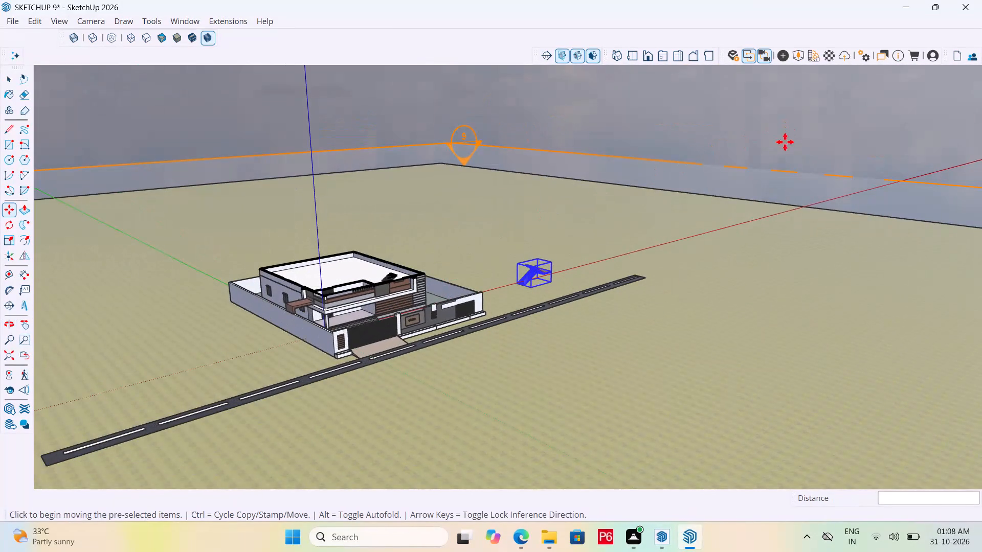
pyautogui.press('space')
pyautogui.click(794, 170)
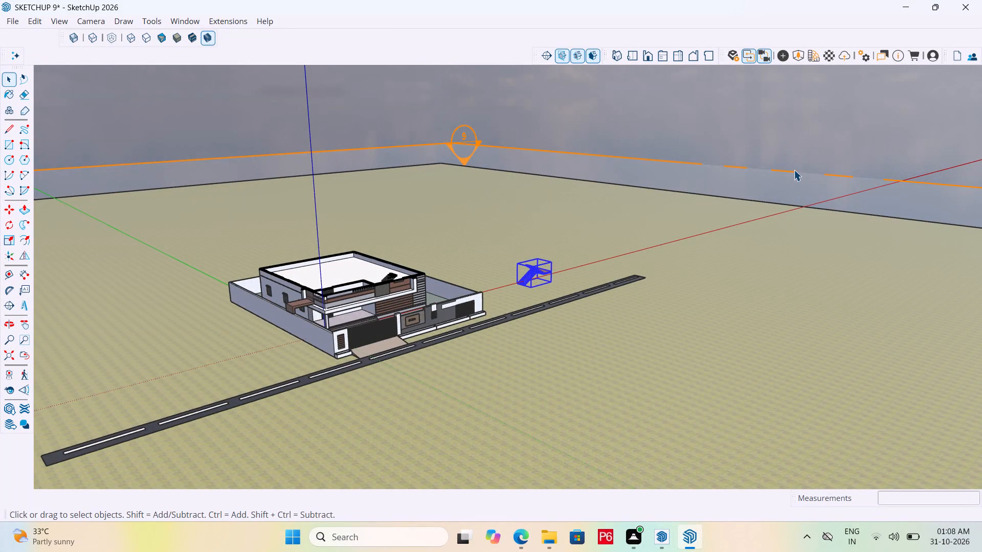
pyautogui.click(792, 173)
pyautogui.press('m')
pyautogui.click(792, 170)
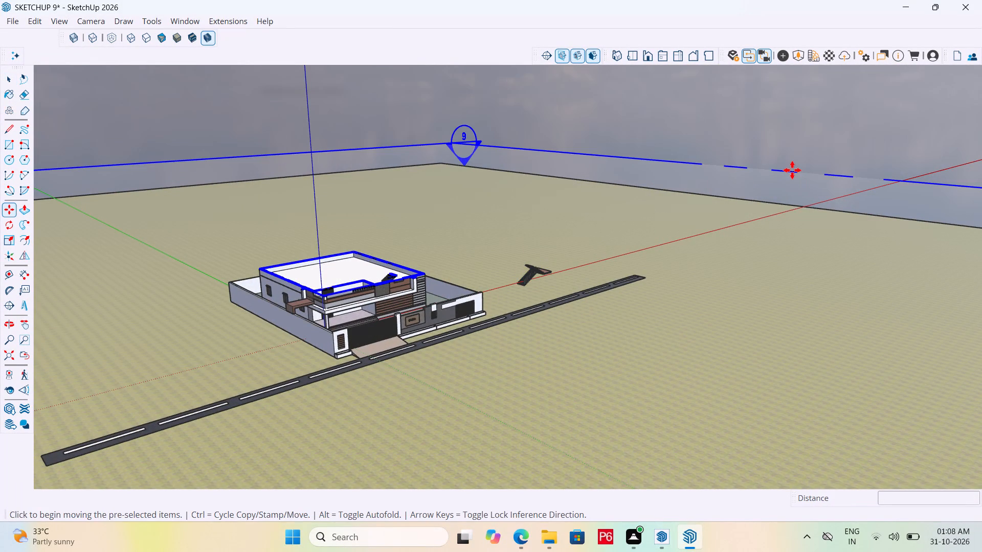
pyautogui.click(788, 151)
# Move the staircase copy about 81' from the open ground beyond the boundary wall into the rooftop stair room.
pyautogui.moveTo(378, 243); pyautogui.dragTo(482, 308, button='middle')
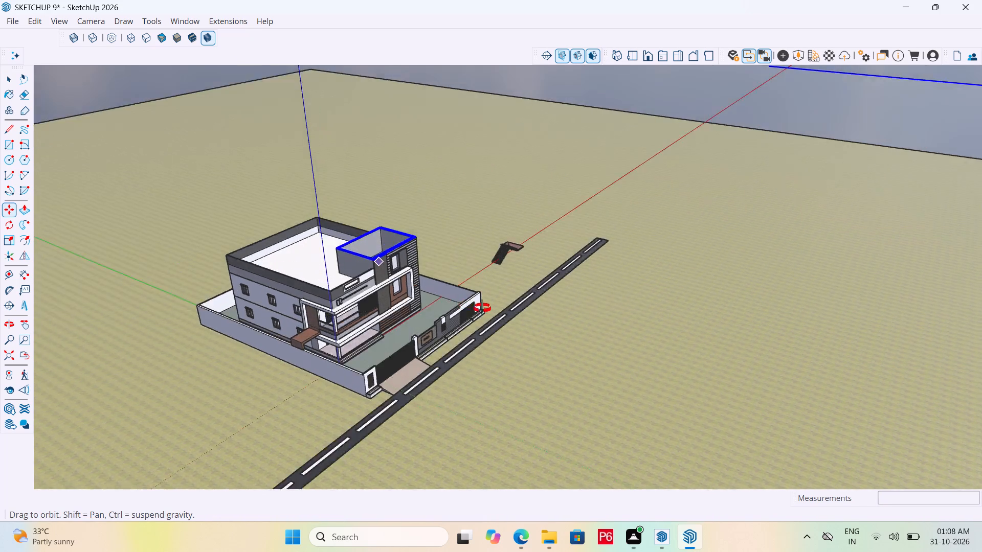
pyautogui.moveTo(482, 308); pyautogui.dragTo(757, 367, button='middle')
pyautogui.press('space')
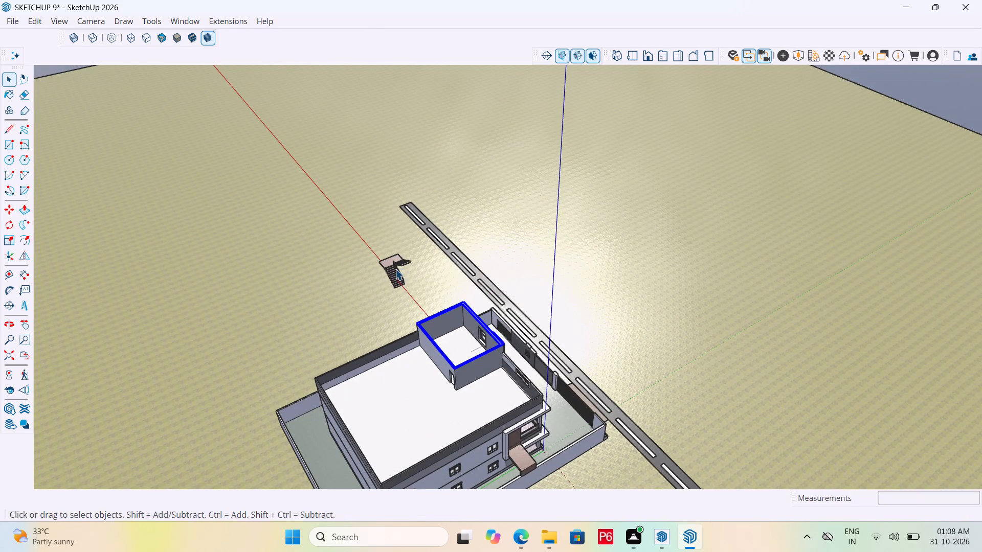
pyautogui.click(395, 269)
pyautogui.scroll(9, 396, 273)
pyautogui.moveTo(425, 267); pyautogui.dragTo(103, 253, button='middle')
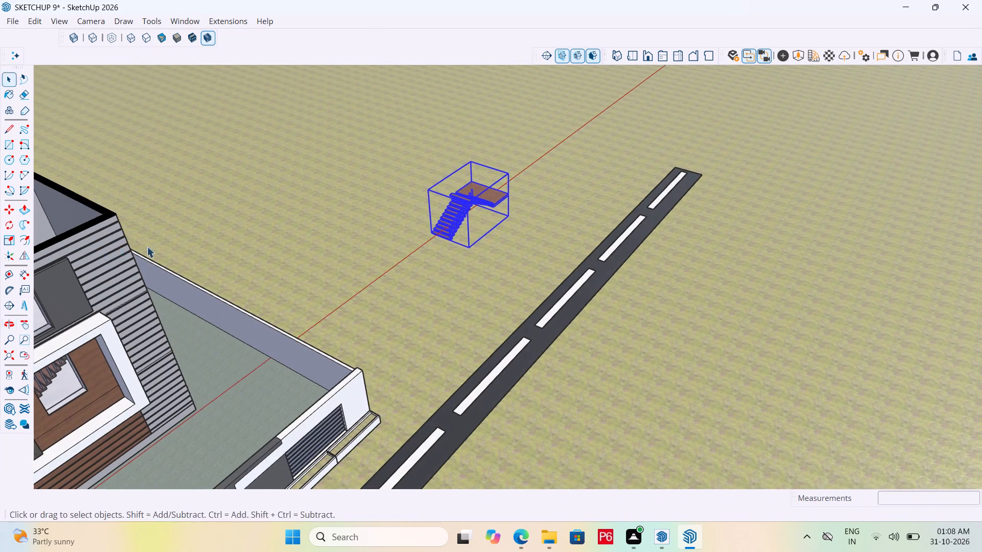
pyautogui.press('m')
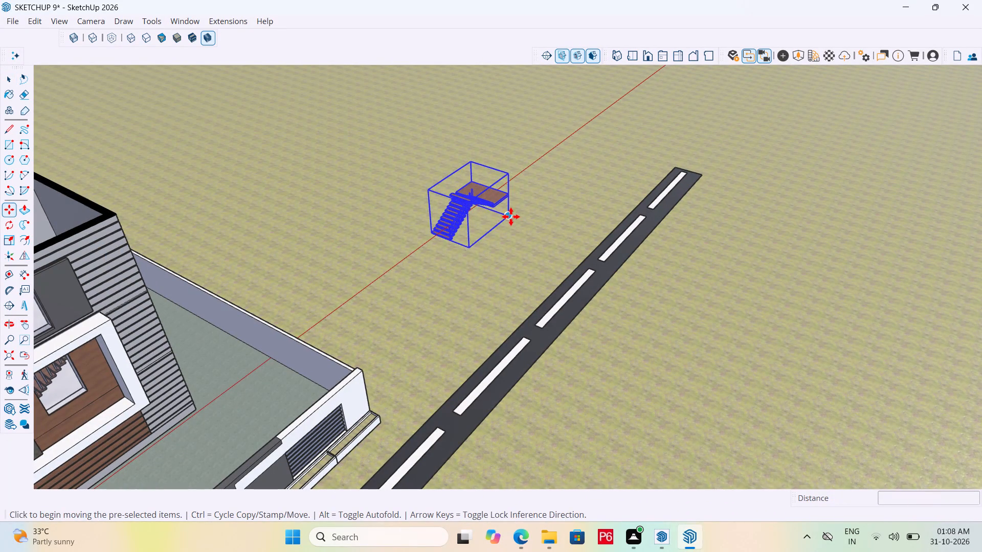
pyautogui.click(511, 216)
pyautogui.moveTo(11, 291); pyautogui.dragTo(377, 293, button='middle')
pyautogui.scroll(-4, 427, 282)
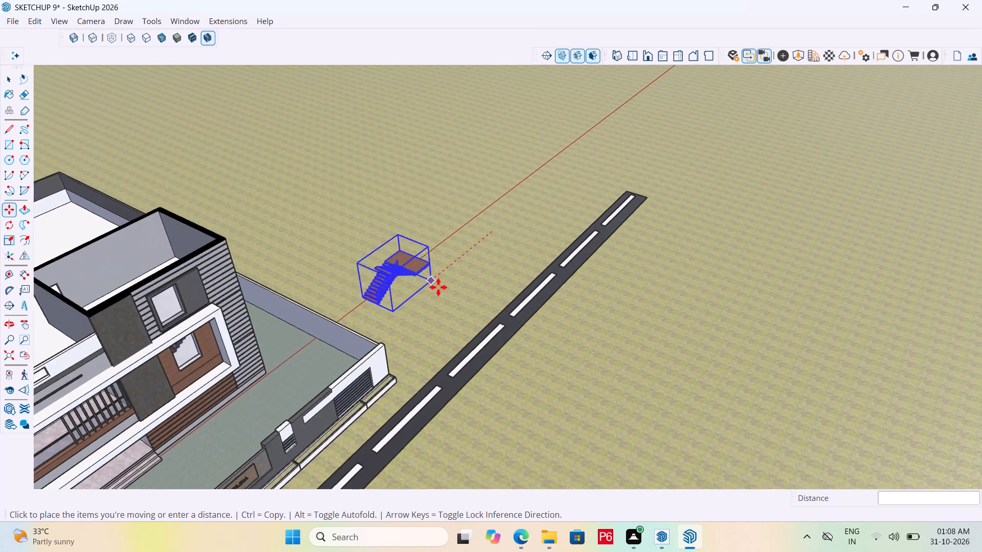
pyautogui.scroll(-1, 438, 287)
pyautogui.moveTo(133, 321); pyautogui.dragTo(449, 325, button='middle')
pyautogui.scroll(-4, 393, 256)
pyautogui.scroll(4, 351, 392)
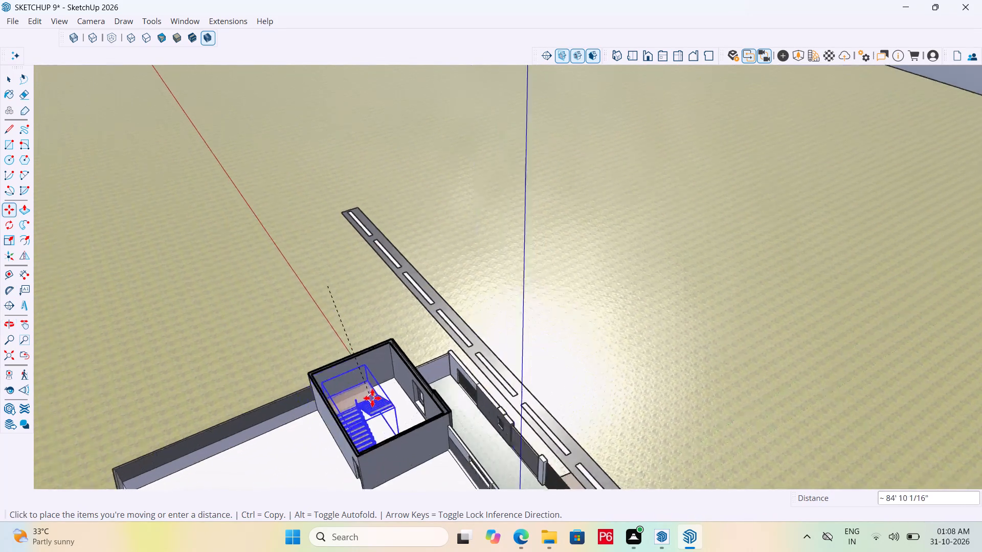
pyautogui.scroll(7, 372, 398)
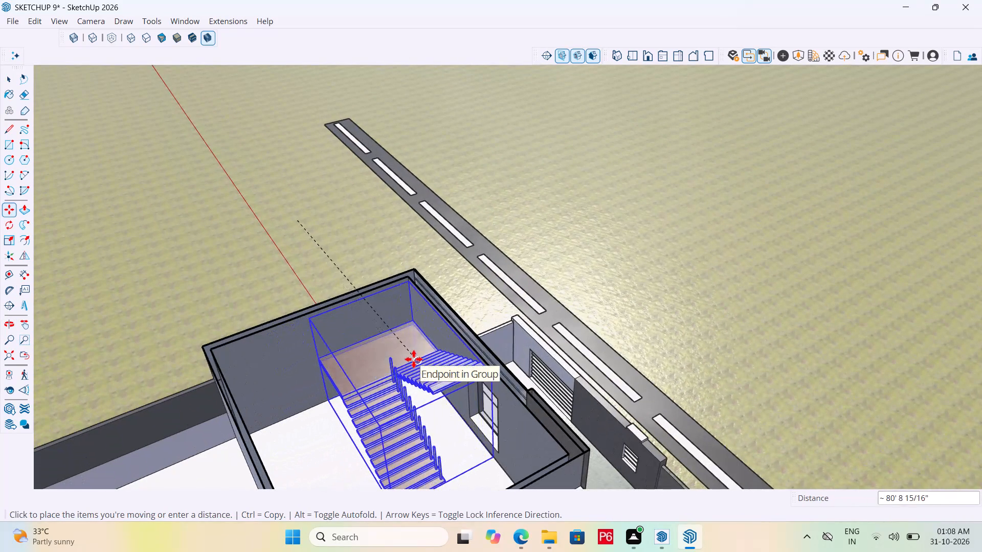
pyautogui.click(414, 359)
# Save the model with the staircase in the rooftop stair room.
pyautogui.scroll(-7, 269, 310)
pyautogui.moveTo(496, 368); pyautogui.dragTo(159, 332, button='middle')
pyautogui.scroll(-5, 343, 337)
pyautogui.scroll(10, 382, 323)
pyautogui.moveTo(415, 280); pyautogui.dragTo(297, 225, button='middle')
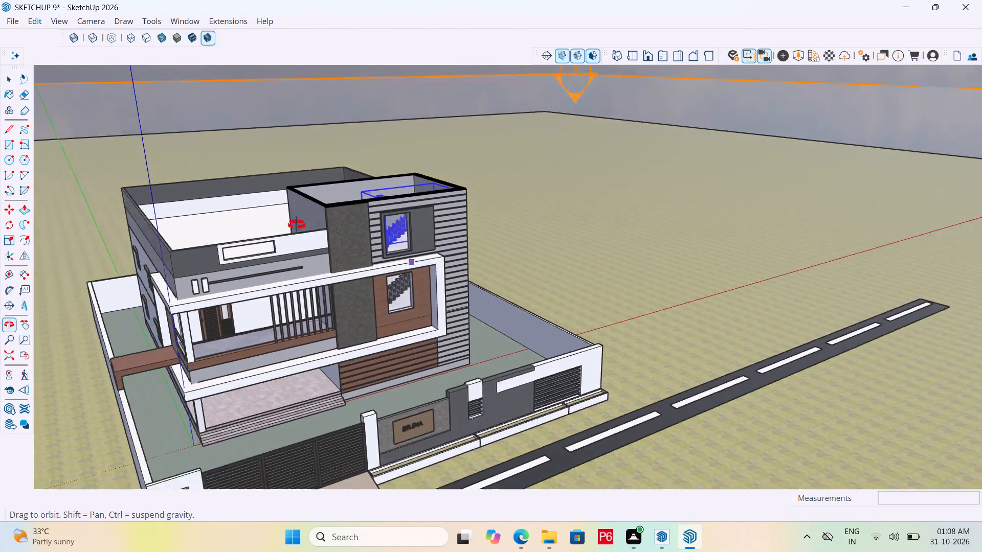
pyautogui.moveTo(297, 225); pyautogui.dragTo(329, 222, button='middle')
pyautogui.hotkey('ctrl', 's')
pyautogui.hotkey('ctrl', 's')
pyautogui.hotkey('ctrl', 's')
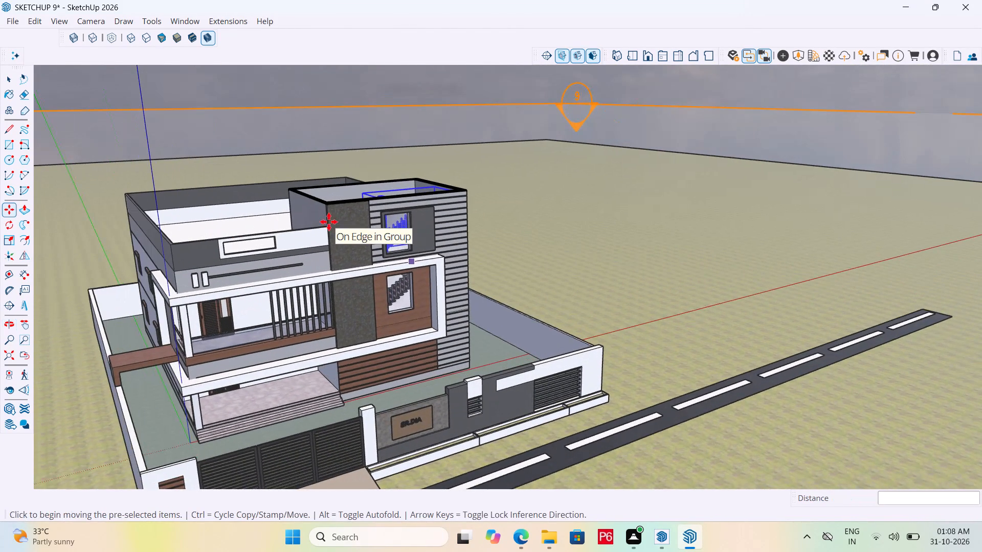
pyautogui.press('space')
# Delete the horizontal section plane above the house and save the model.
pyautogui.scroll(-5, 307, 250)
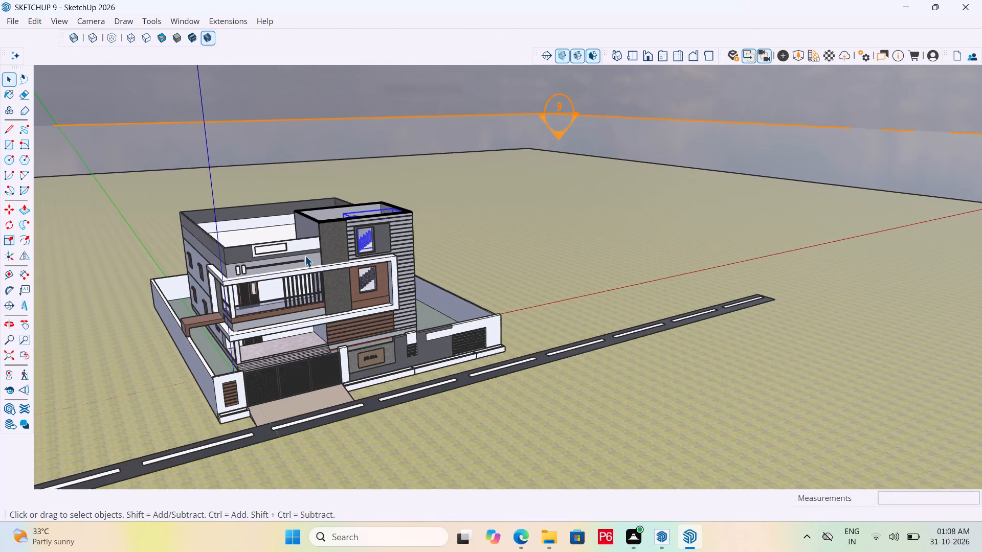
pyautogui.scroll(-4, 305, 258)
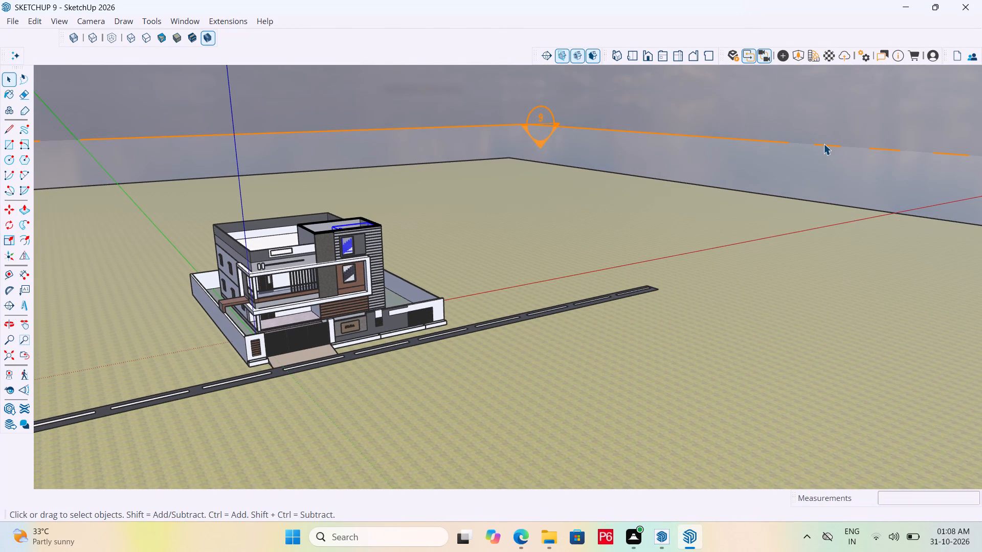
pyautogui.click(827, 144)
pyautogui.press('Delete')
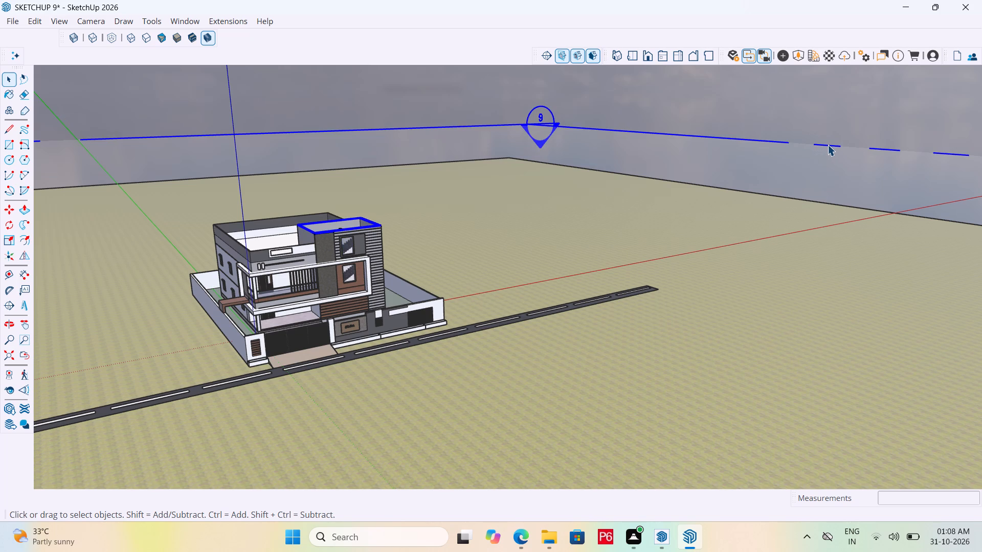
pyautogui.moveTo(384, 279); pyautogui.dragTo(200, 278, button='middle')
pyautogui.hotkey('ctrl', 's')
pyautogui.hotkey('ctrl', 's')
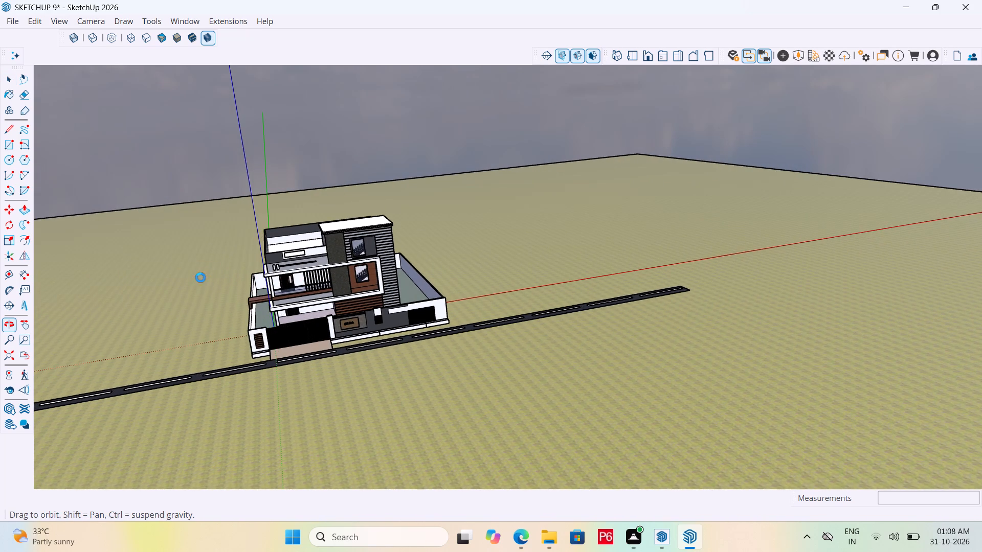
pyautogui.moveTo(200, 278); pyautogui.dragTo(202, 277, button='middle')
pyautogui.hotkey('ctrl', 's')
pyautogui.hotkey('ctrl', 's')
pyautogui.hotkey('ctrl', 's')
pyautogui.press('space')
# Examine the staircases through the front windows and the house's front elevation from the road side.
pyautogui.scroll(-3, 493, 326)
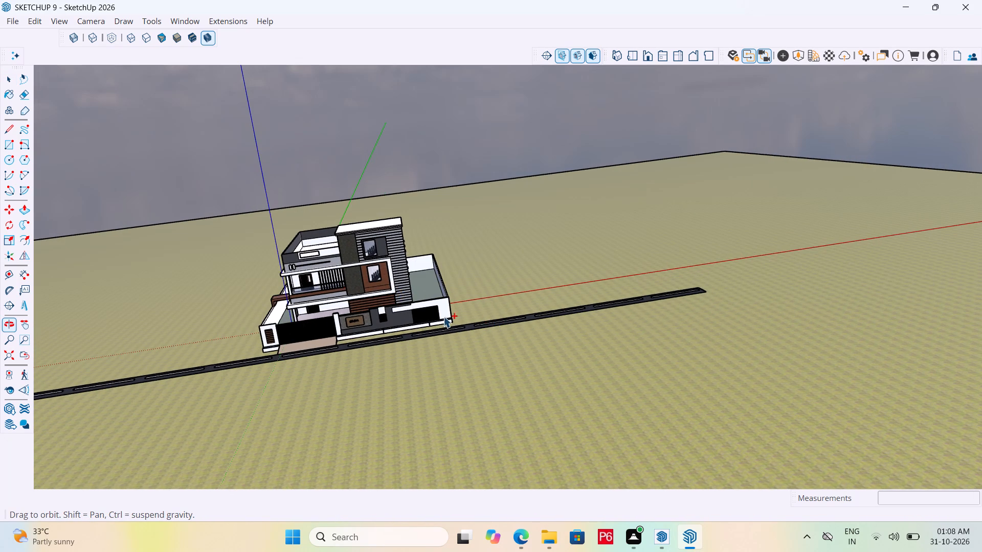
pyautogui.moveTo(328, 284); pyautogui.dragTo(472, 251, button='middle')
pyautogui.scroll(-3, 472, 251)
pyautogui.moveTo(442, 271); pyautogui.dragTo(264, 254, button='middle')
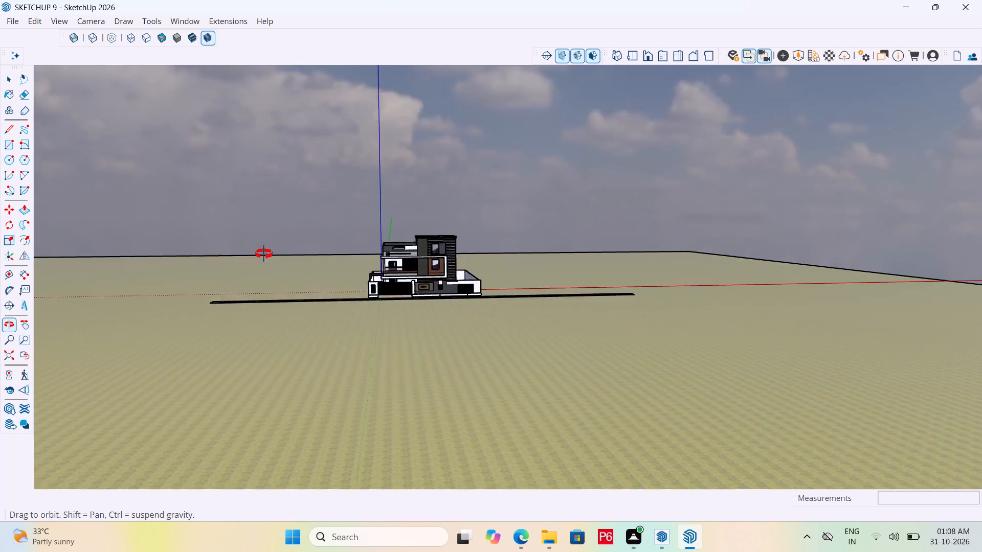
pyautogui.moveTo(264, 254); pyautogui.dragTo(204, 257, button='middle')
pyautogui.scroll(17, 477, 257)
pyautogui.scroll(5, 463, 287)
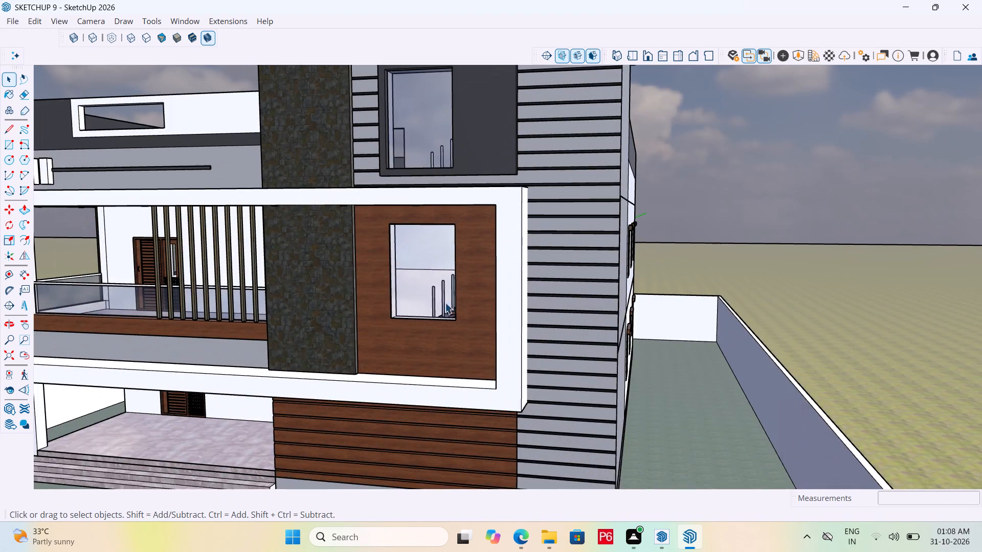
pyautogui.moveTo(445, 303); pyautogui.dragTo(574, 334, button='middle')
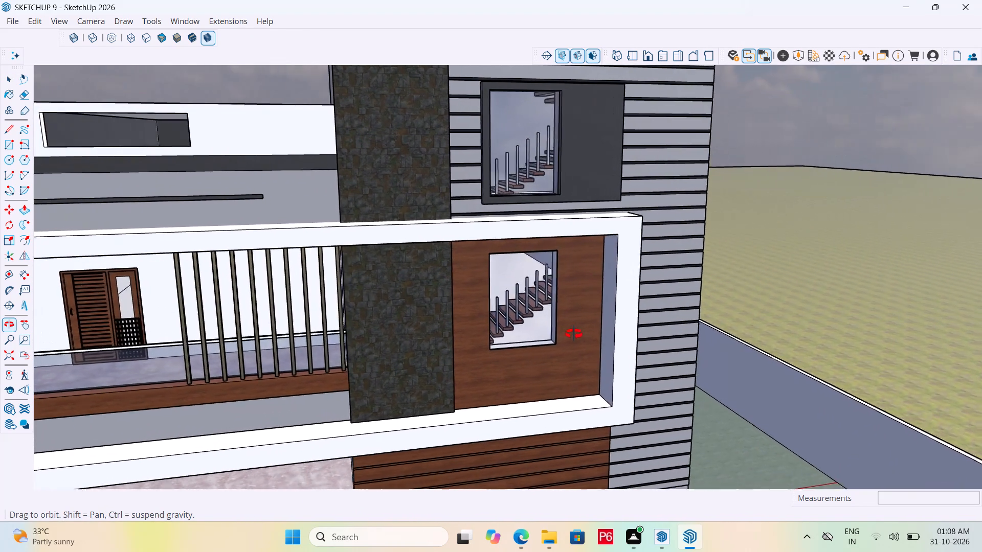
pyautogui.moveTo(574, 334); pyautogui.dragTo(678, 289, button='middle')
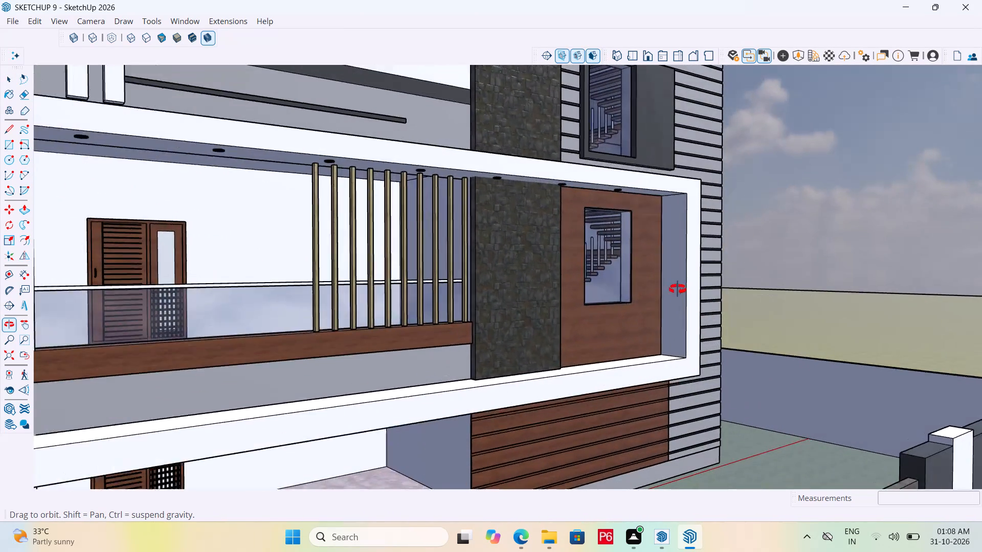
pyautogui.moveTo(678, 289); pyautogui.dragTo(670, 305, button='middle')
pyautogui.scroll(-6, 655, 268)
pyautogui.scroll(-5, 546, 252)
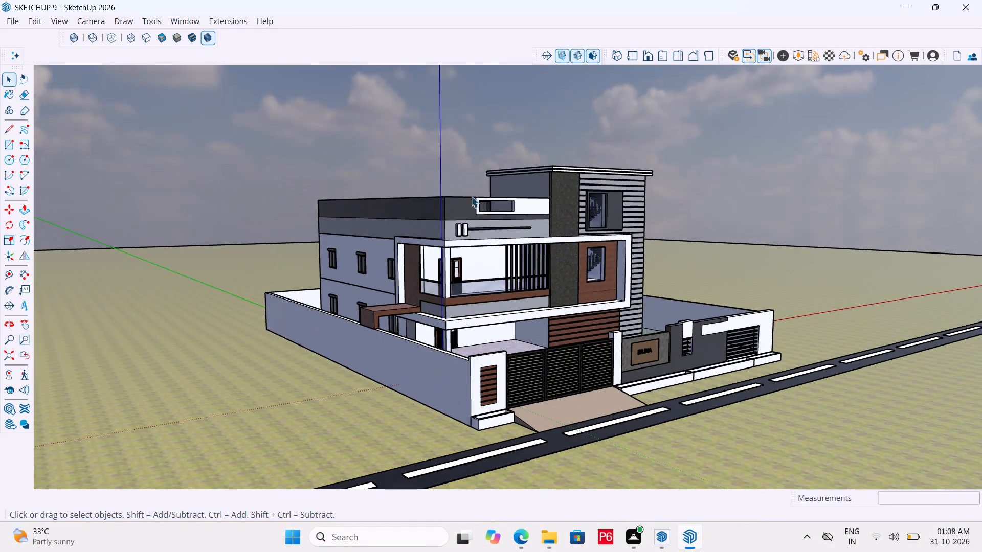
pyautogui.scroll(-2, 461, 192)
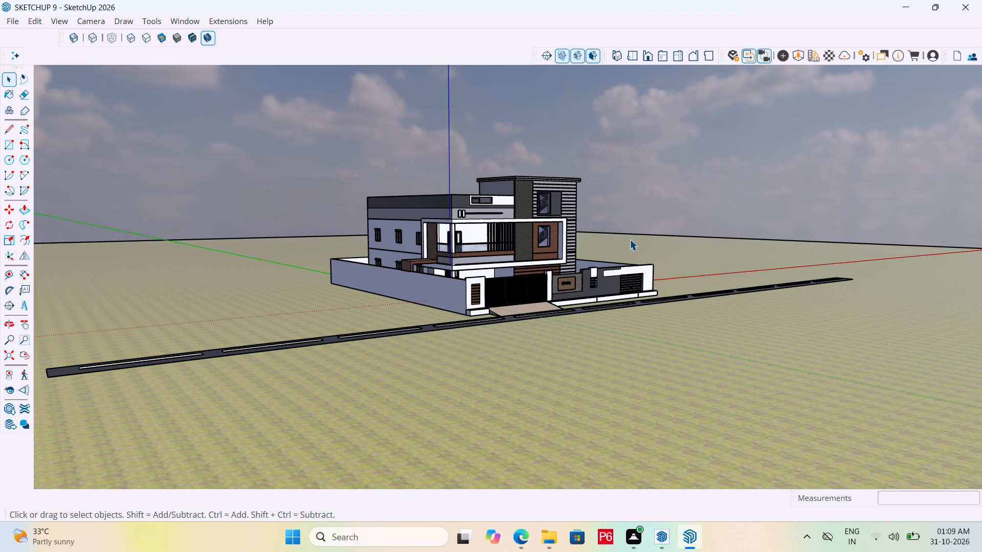
pyautogui.moveTo(497, 350); pyautogui.dragTo(413, 411, button='middle')
pyautogui.scroll(5, 460, 394)
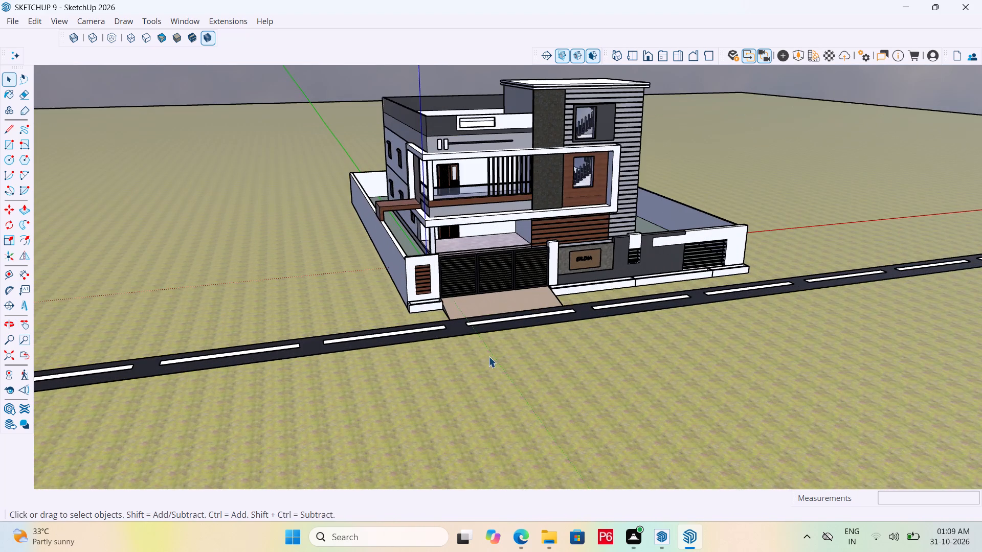
pyautogui.scroll(1, 560, 252)
pyautogui.scroll(-2, 570, 260)
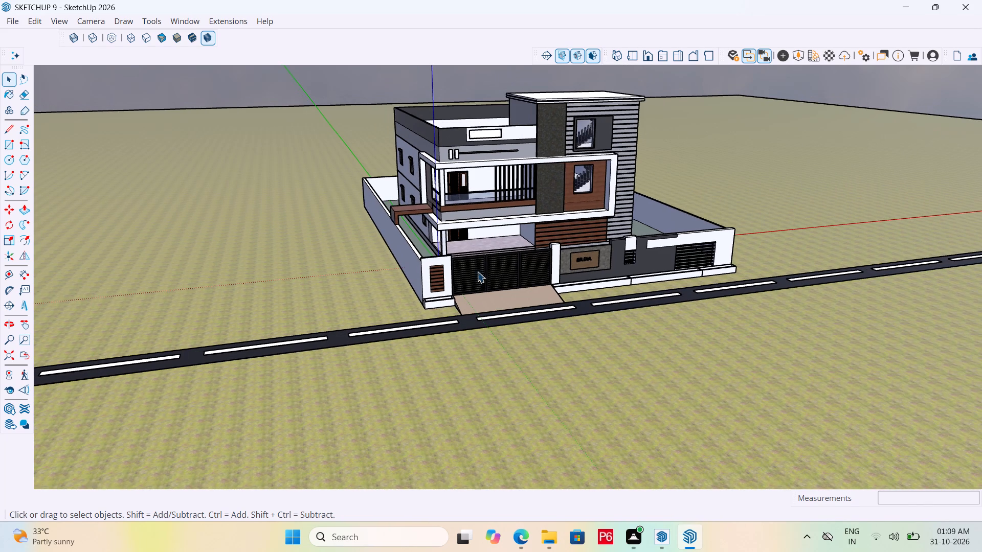
pyautogui.moveTo(426, 304); pyautogui.dragTo(441, 306, button='middle')
pyautogui.scroll(4, 562, 118)
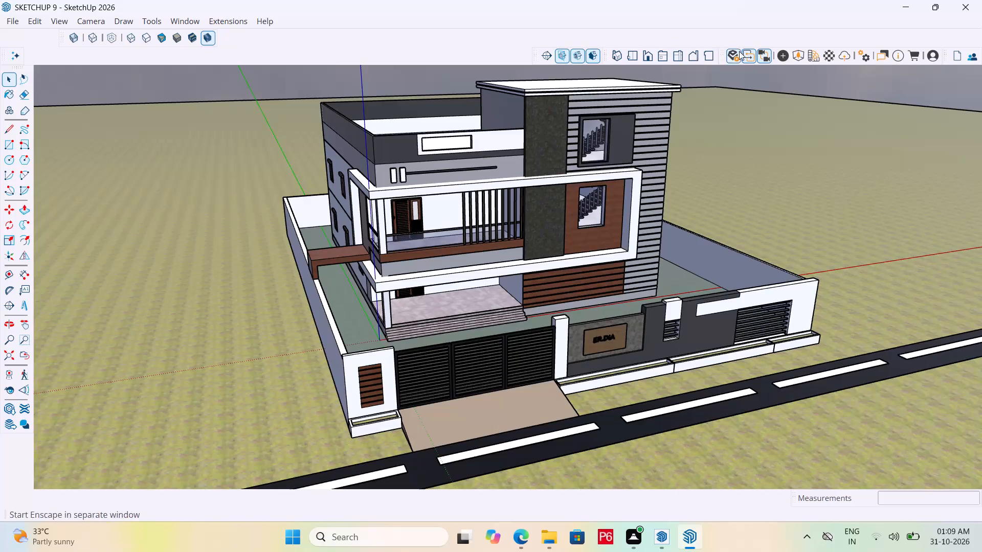
# Open the Enscape Asset Library and show the online outdoor lamps in the Lighting category.
pyautogui.click(794, 57)
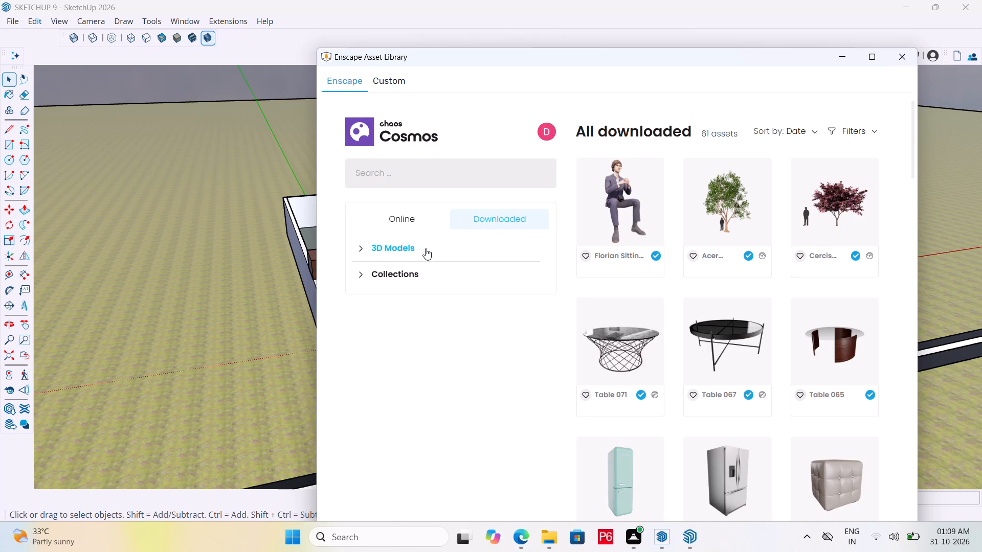
pyautogui.click(417, 245)
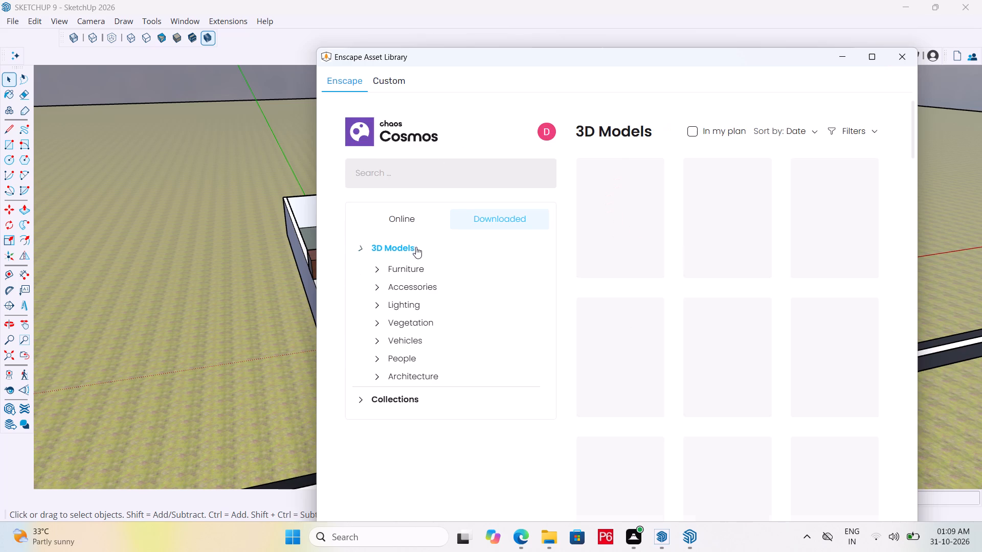
pyautogui.click(414, 304)
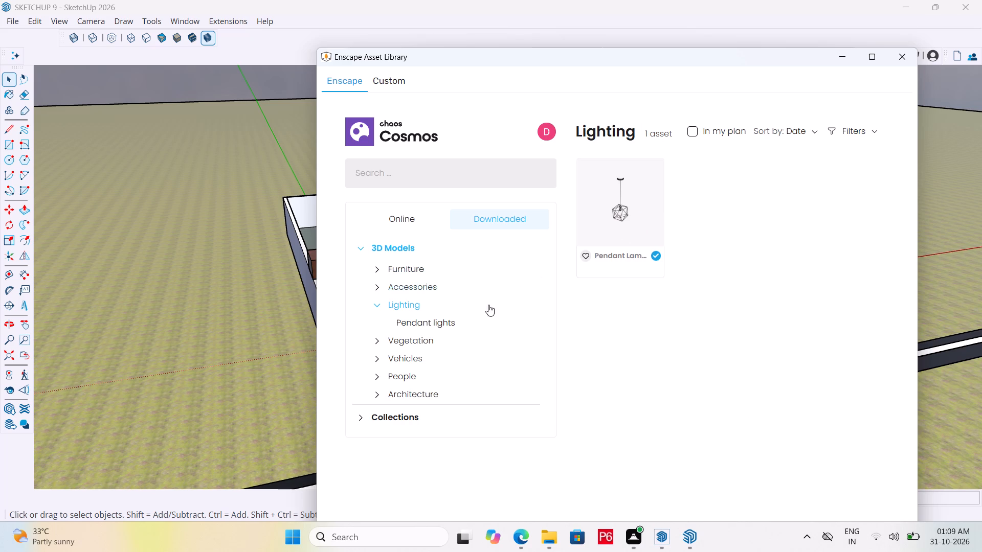
pyautogui.click(422, 326)
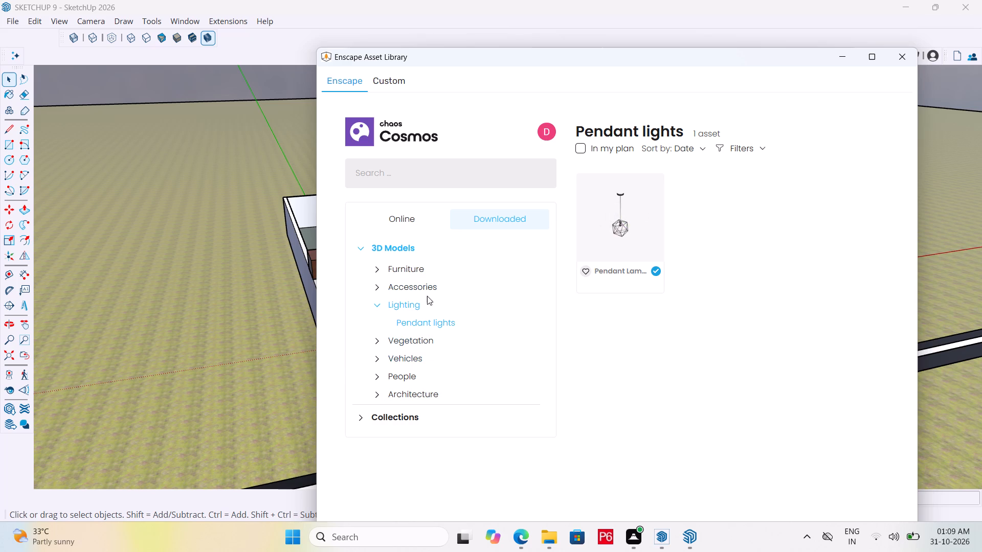
pyautogui.click(396, 215)
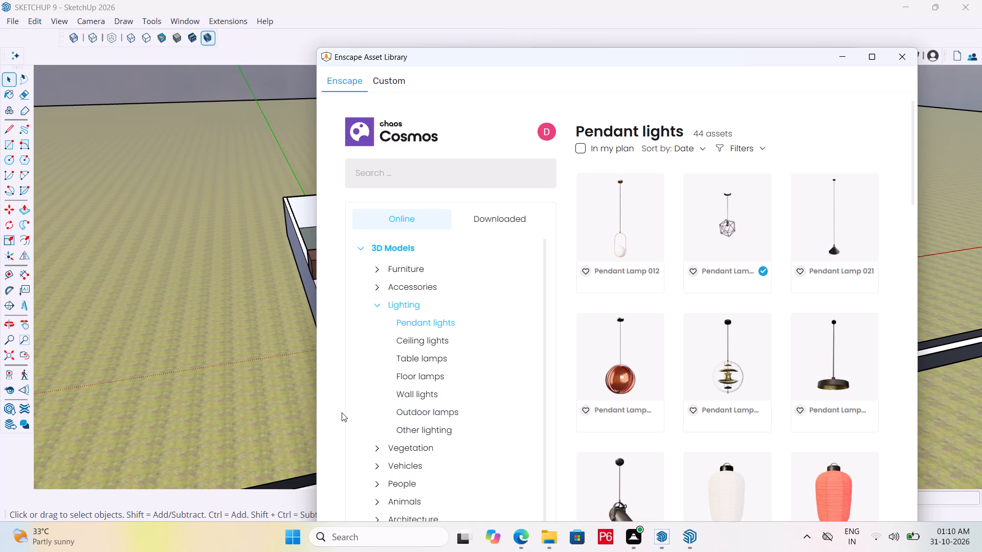
pyautogui.click(442, 413)
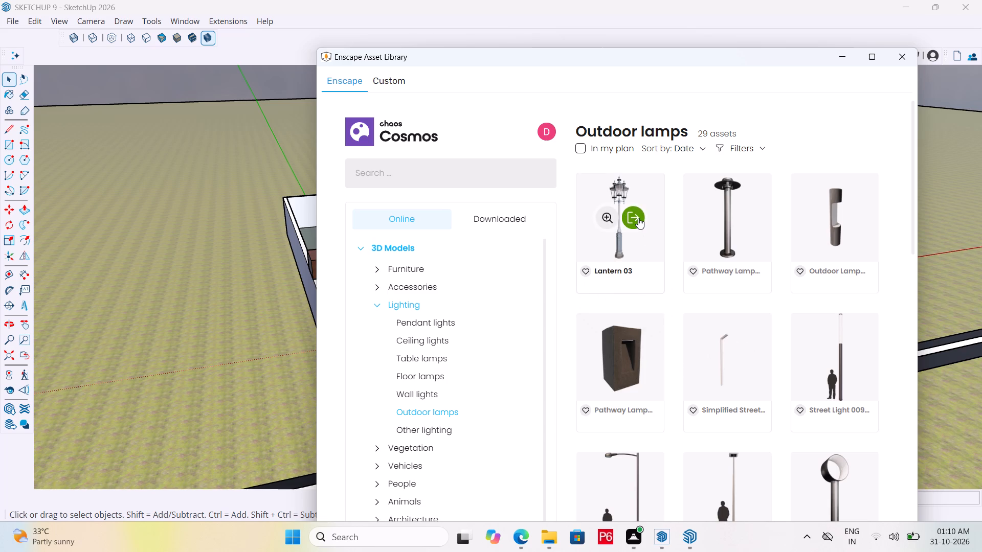
# Place Lantern 03 lamps on the ground beside the road, just beyond each end of the front boundary wall.
pyautogui.click(638, 218)
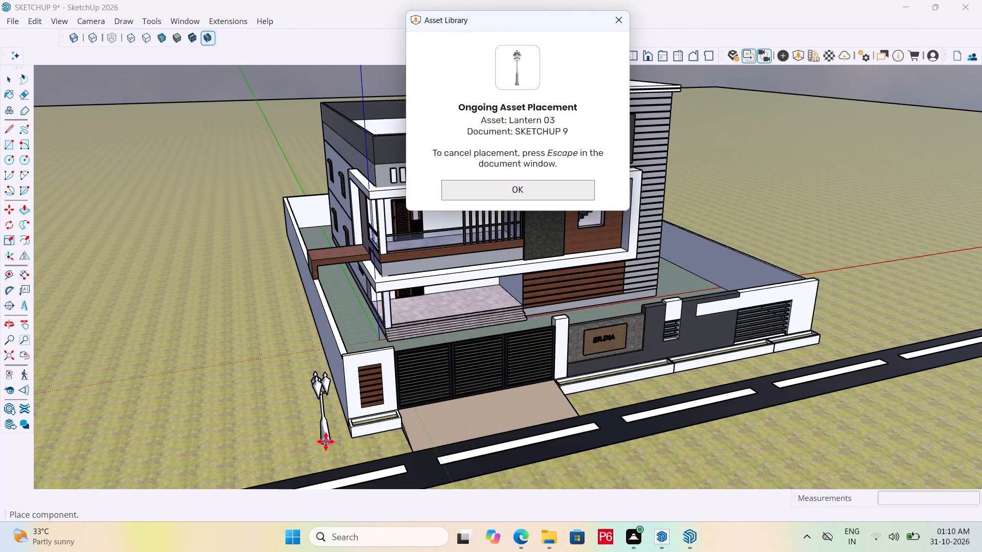
pyautogui.doubleClick(326, 442)
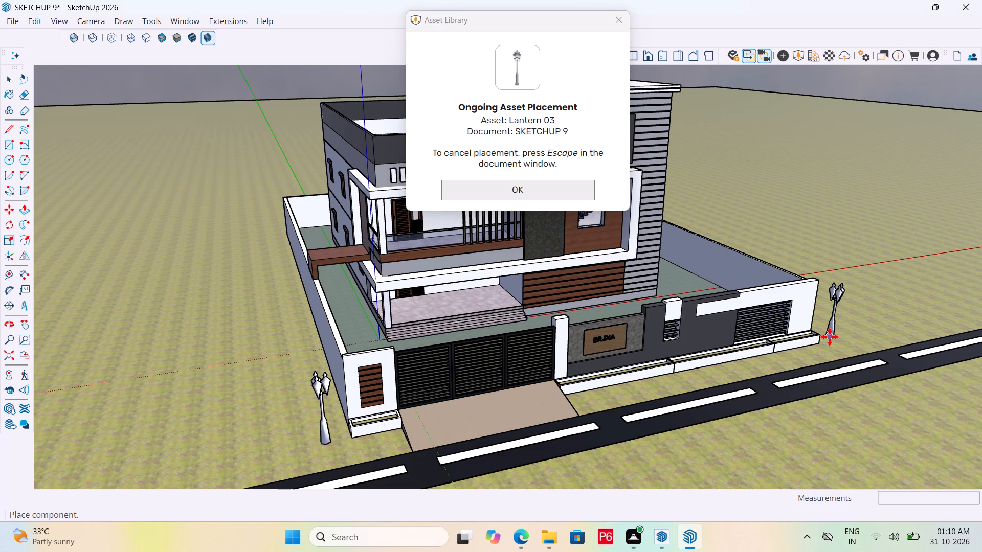
pyautogui.click(830, 337)
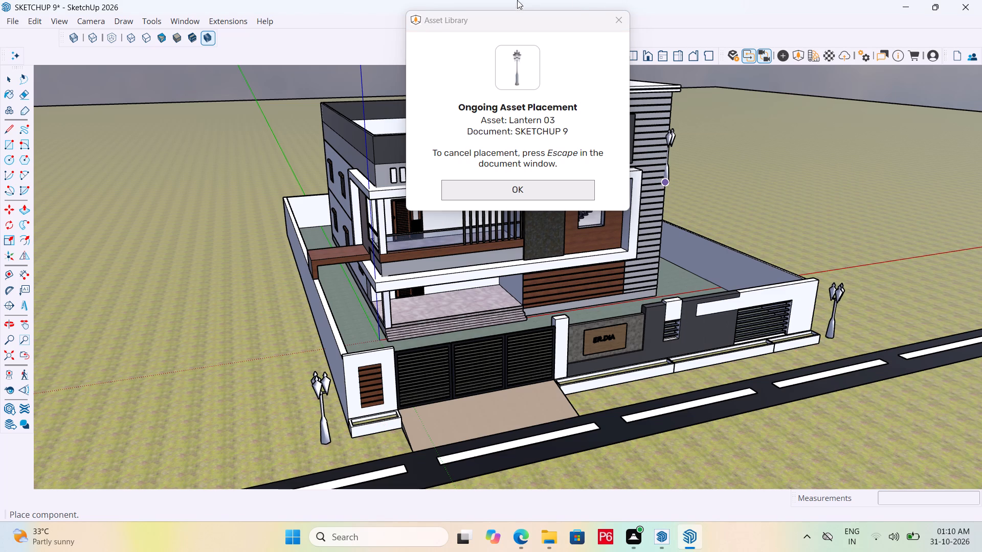
pyautogui.click(615, 22)
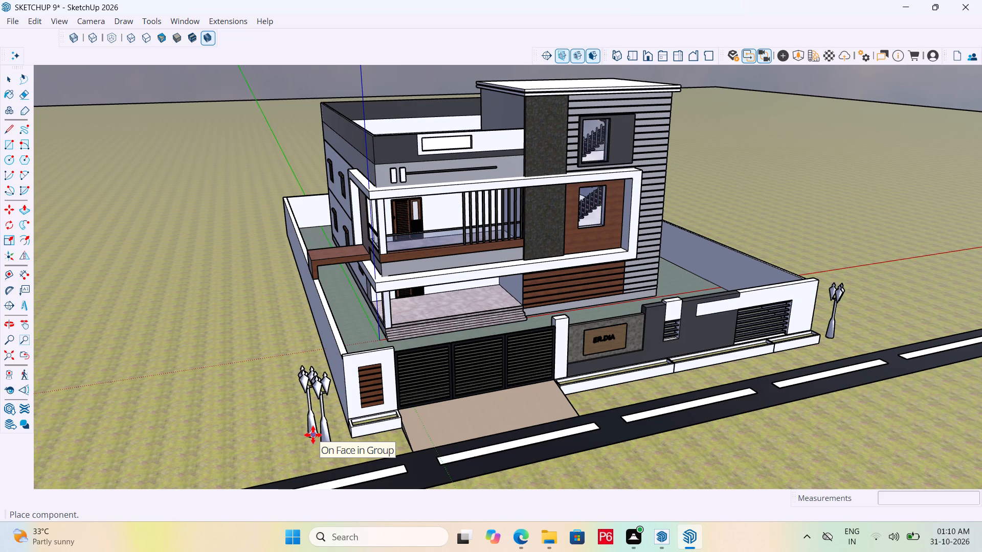
pyautogui.press('Escape')
pyautogui.press('space')
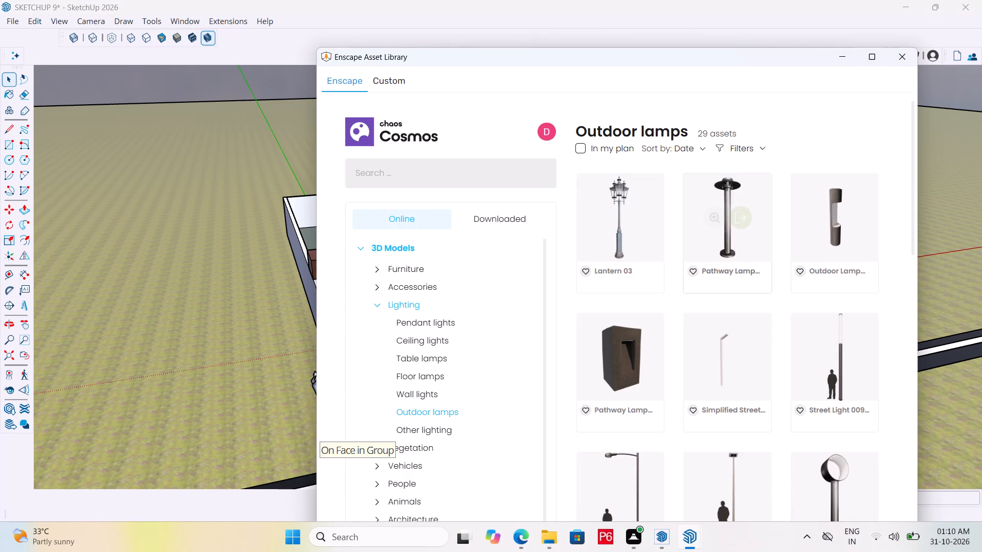
# Examine the full range of online outdoor lamps in the asset library.
pyautogui.scroll(-3, 745, 212)
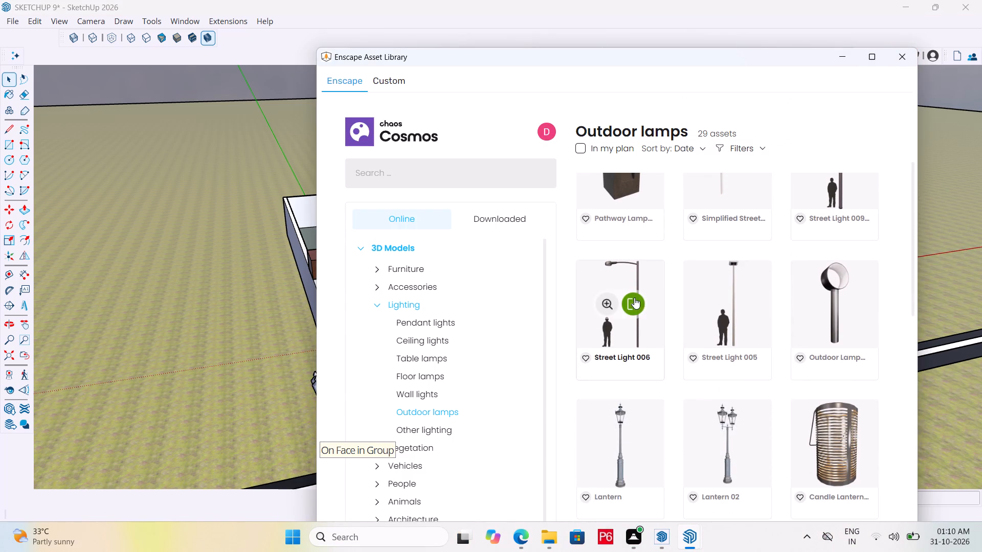
pyautogui.scroll(4, 718, 335)
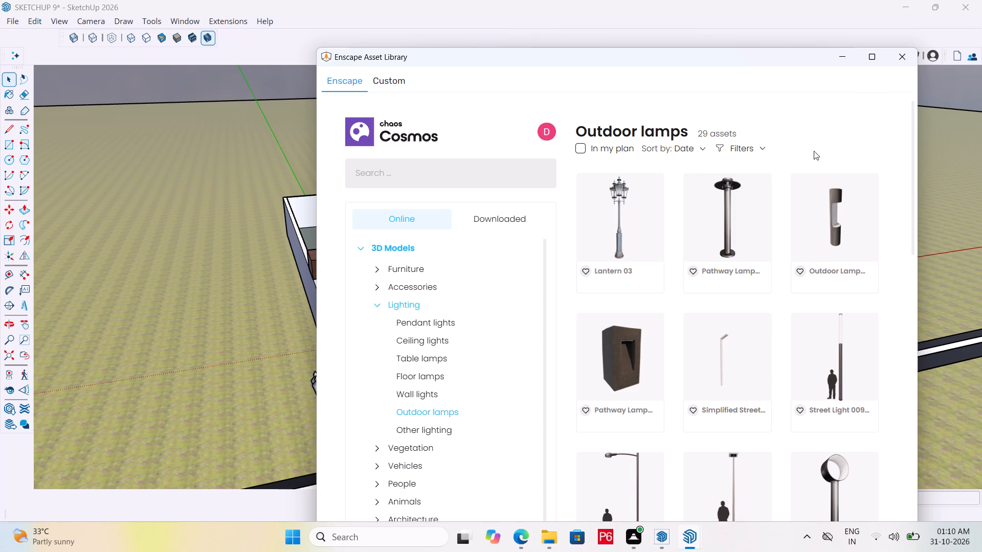
pyautogui.scroll(-14, 721, 302)
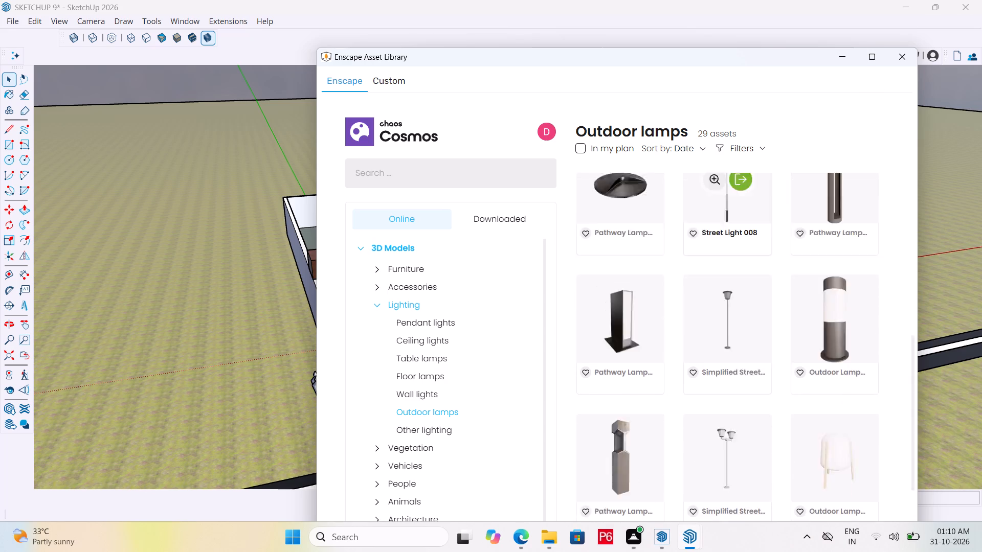
pyautogui.scroll(-6, 720, 308)
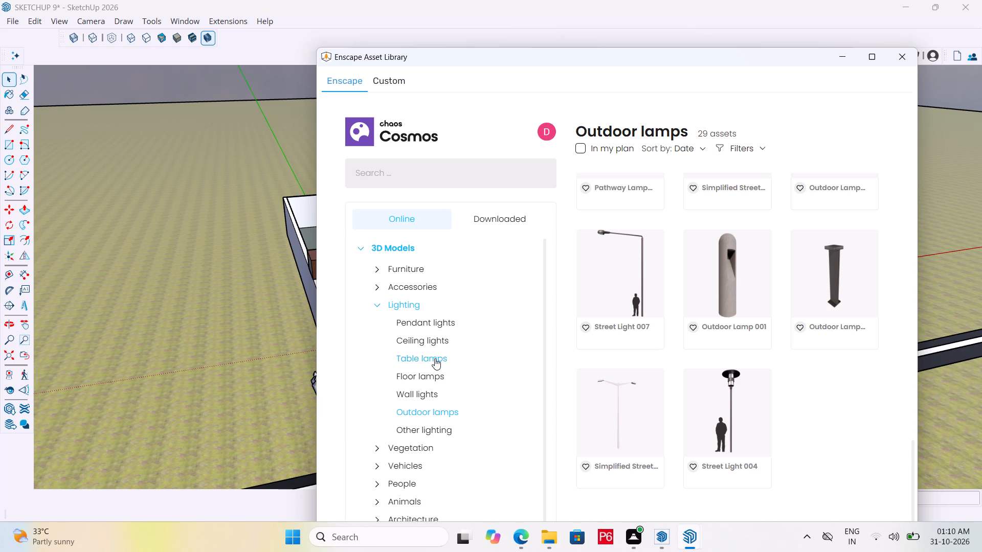
pyautogui.scroll(-2, 418, 437)
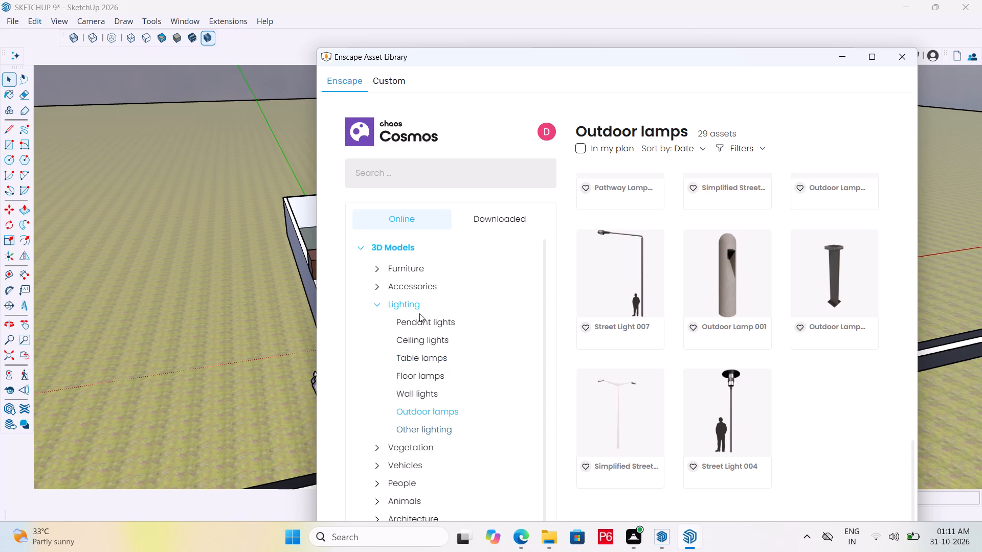
# Pick the Deluxe 6' Bench from the online Outdoor furniture models for placement.
pyautogui.click(422, 270)
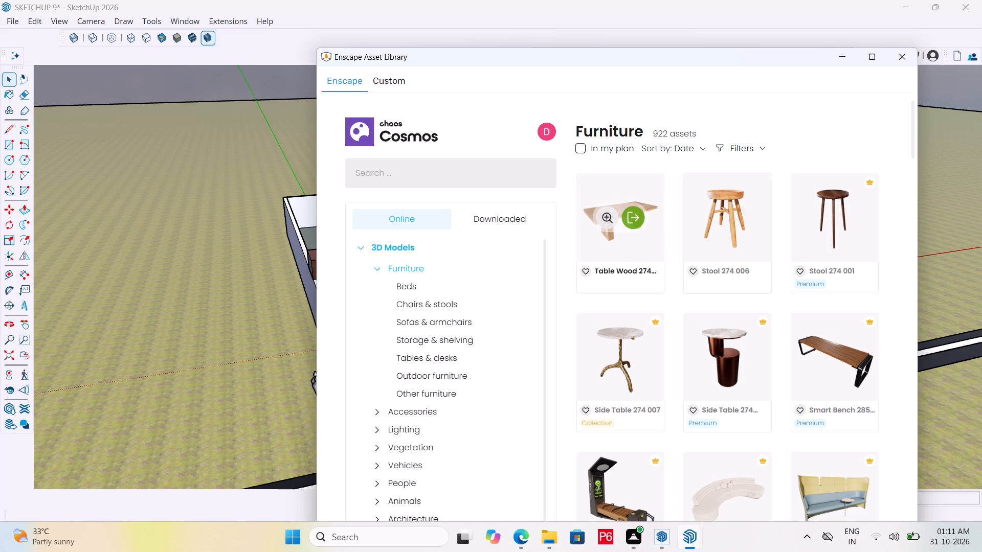
pyautogui.scroll(-4, 736, 288)
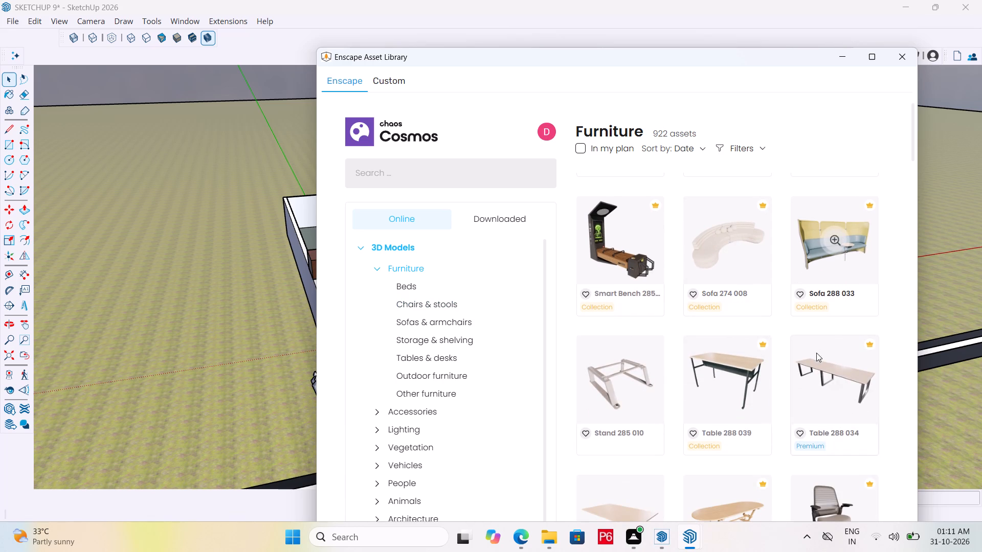
pyautogui.scroll(-4, 717, 350)
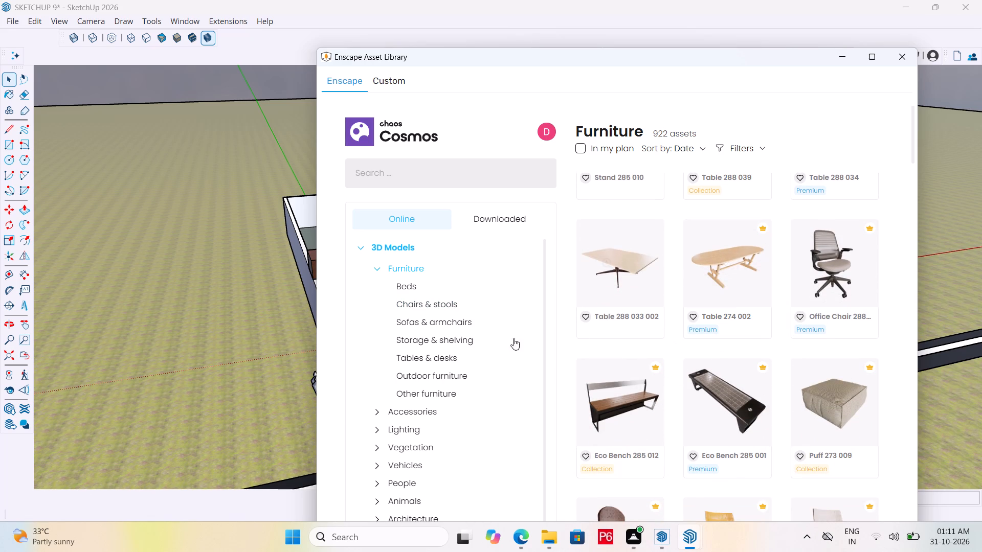
pyautogui.click(423, 391)
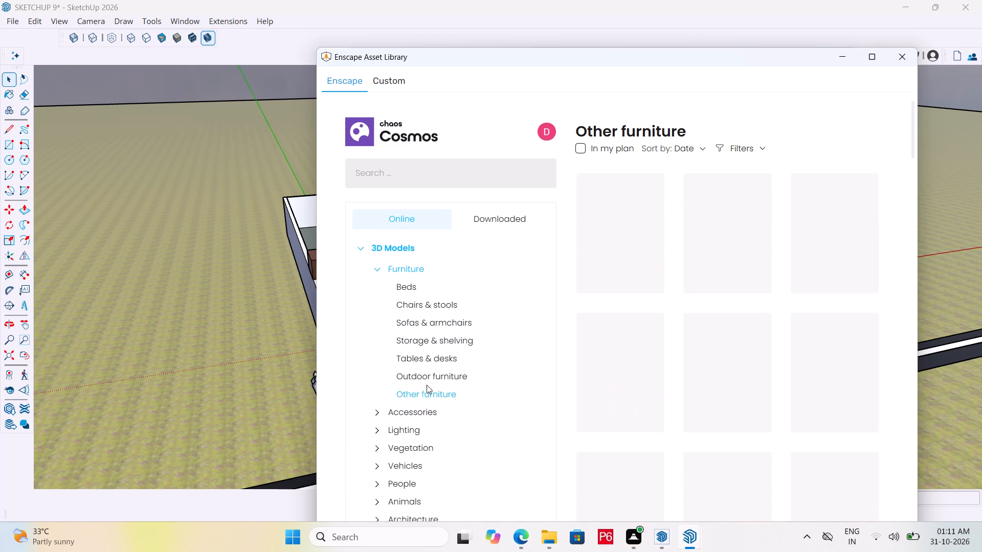
pyautogui.click(431, 378)
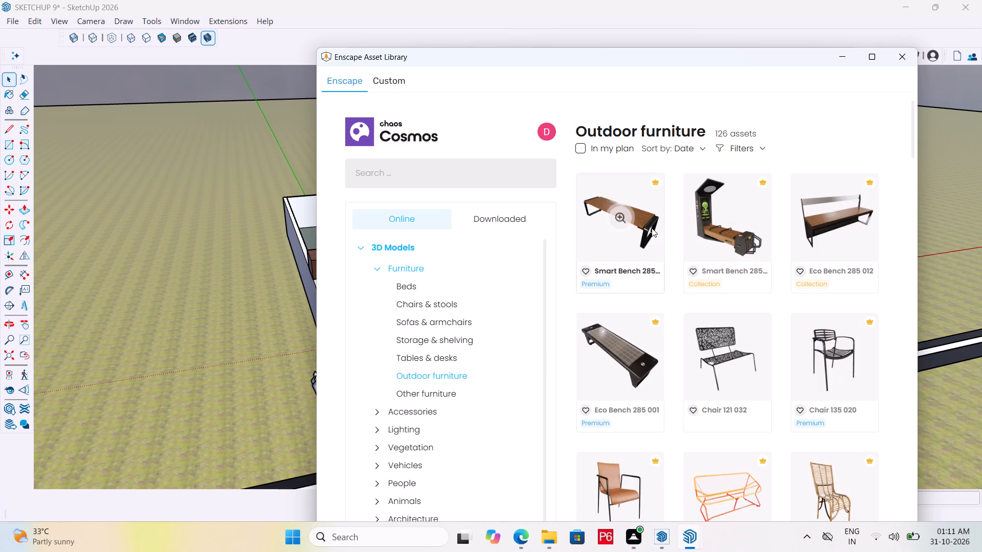
pyautogui.scroll(-5, 724, 283)
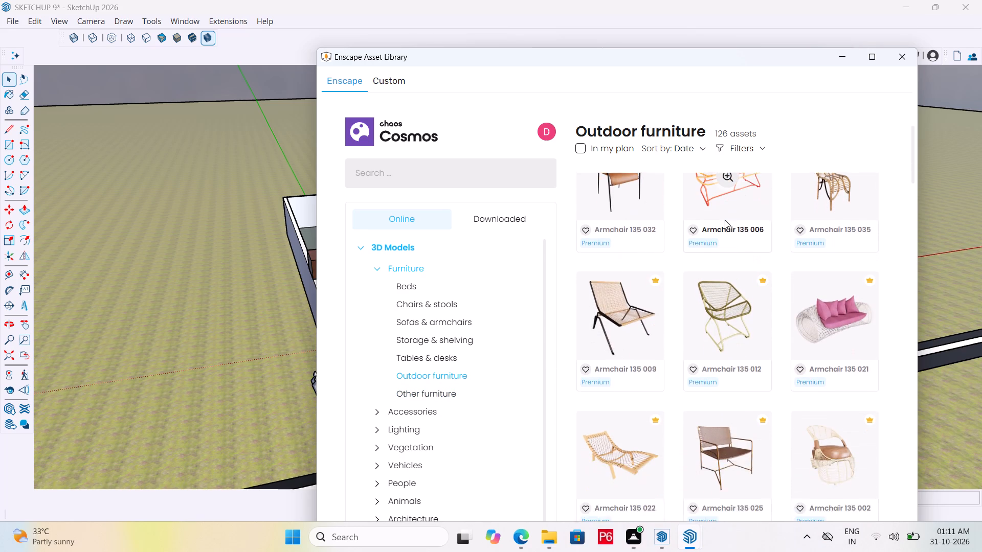
pyautogui.scroll(-8, 725, 224)
pyautogui.scroll(-1, 728, 297)
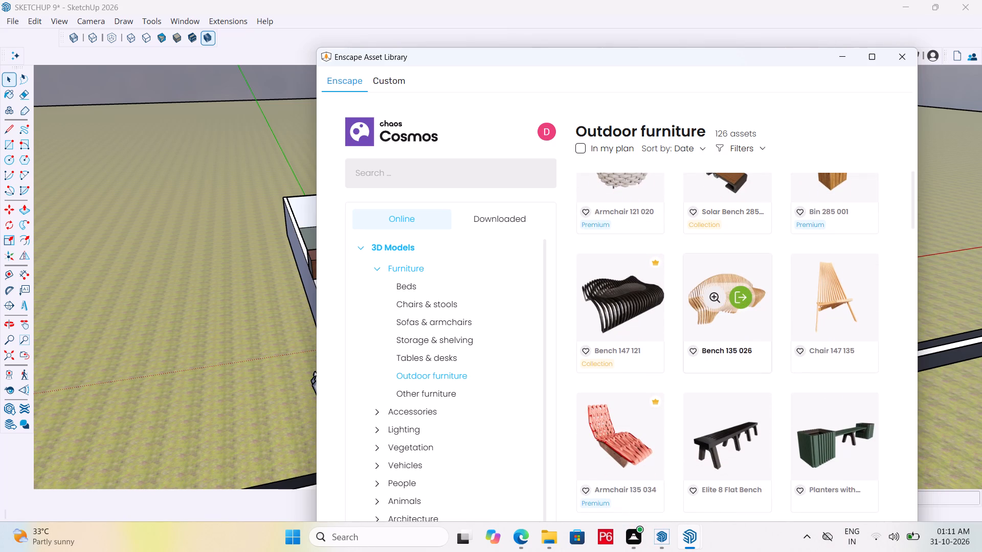
pyautogui.scroll(-1, 704, 273)
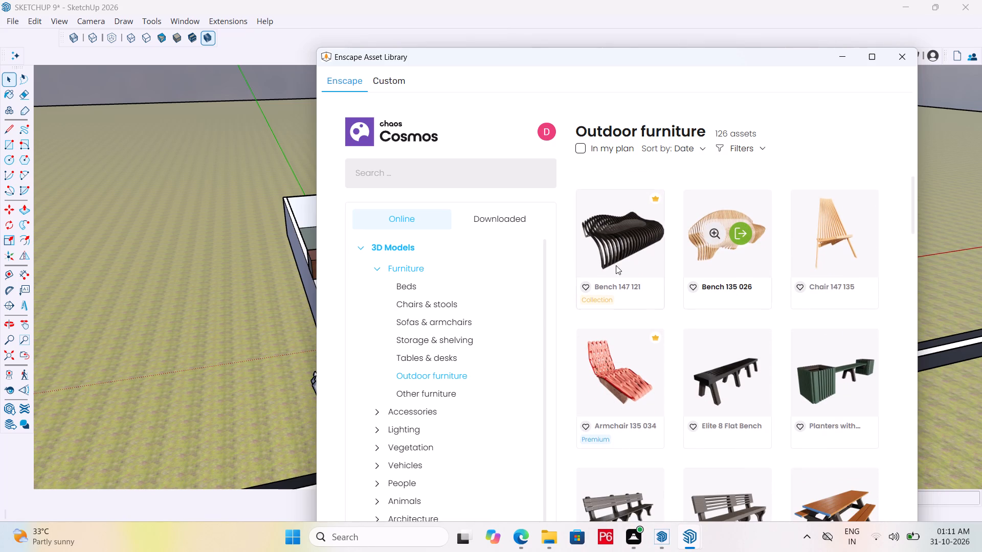
pyautogui.scroll(-1, 740, 327)
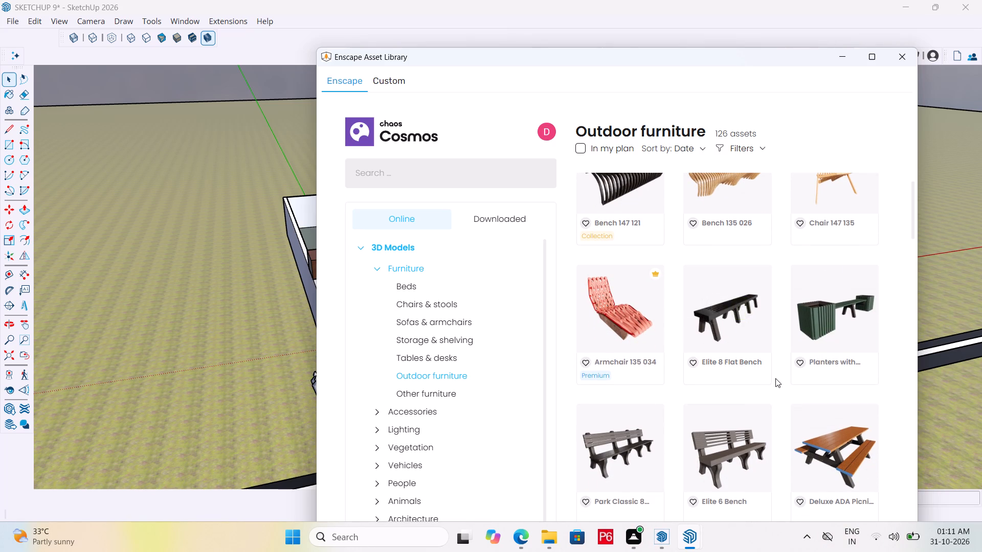
pyautogui.scroll(-4, 775, 378)
pyautogui.scroll(1, 767, 336)
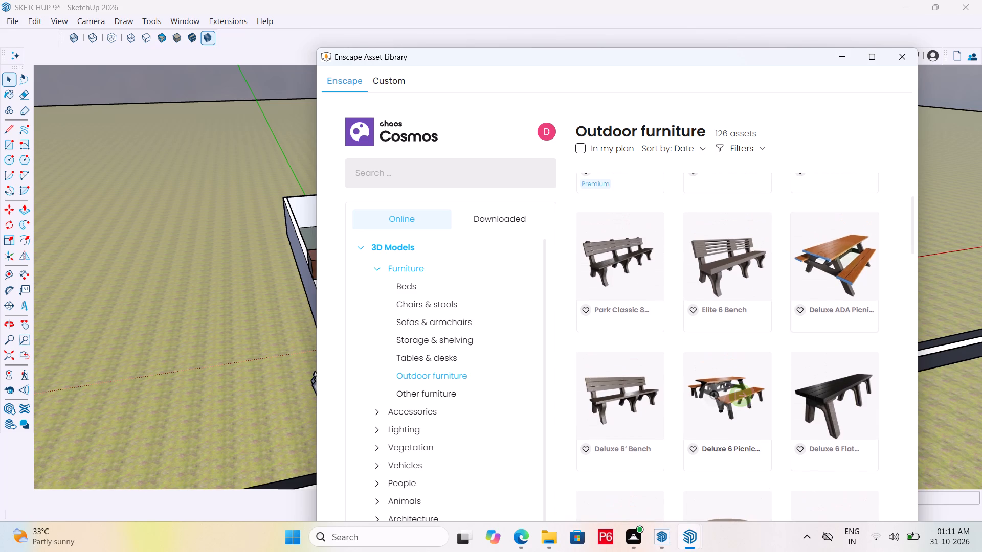
pyautogui.click(630, 393)
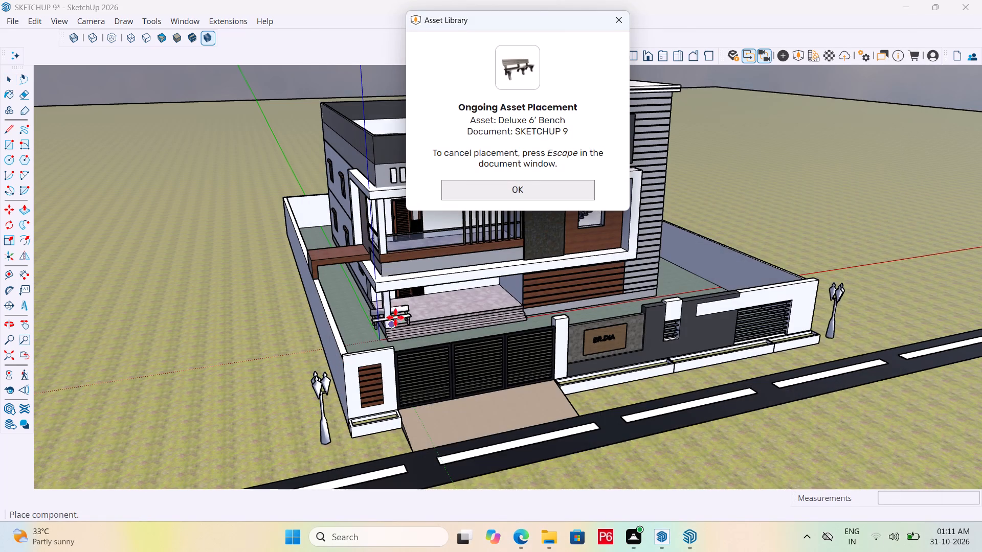
# Place three Deluxe 6' Benches between the boundary wall and the road: beside the gate, midway along the wall and near its far end.
pyautogui.scroll(4, 394, 293)
pyautogui.scroll(-10, 396, 269)
pyautogui.scroll(2, 355, 353)
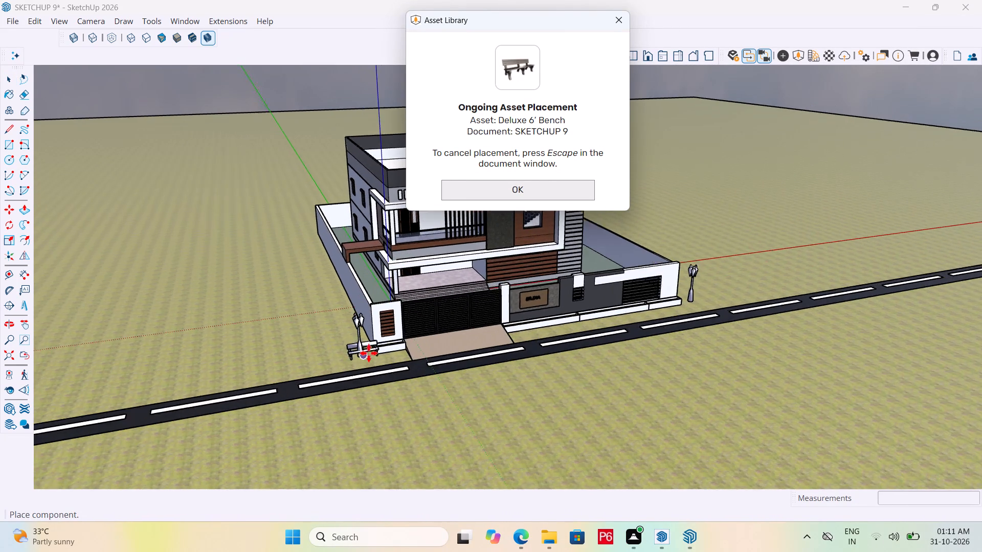
pyautogui.scroll(4, 369, 353)
pyautogui.scroll(5, 422, 363)
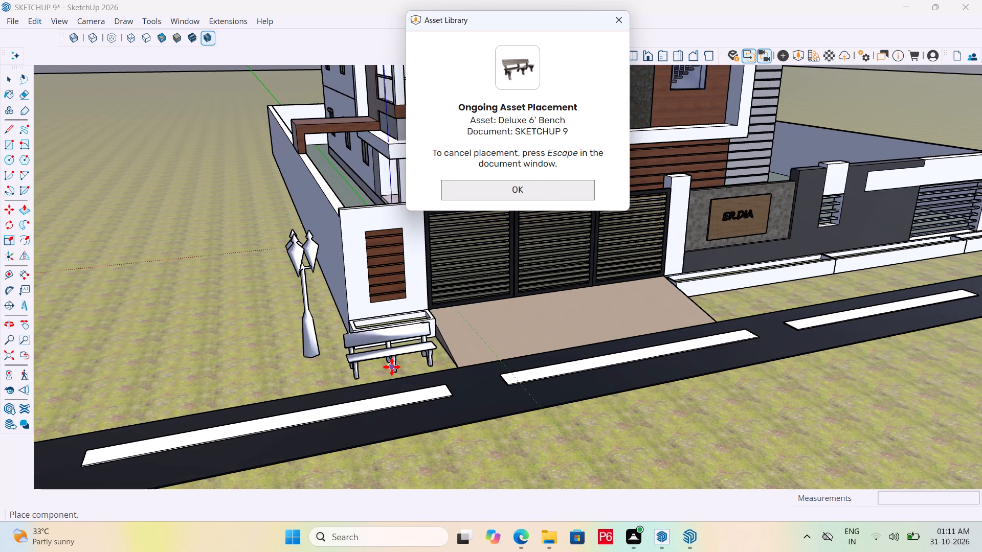
pyautogui.click(396, 367)
pyautogui.moveTo(822, 287); pyautogui.dragTo(576, 302, button='middle')
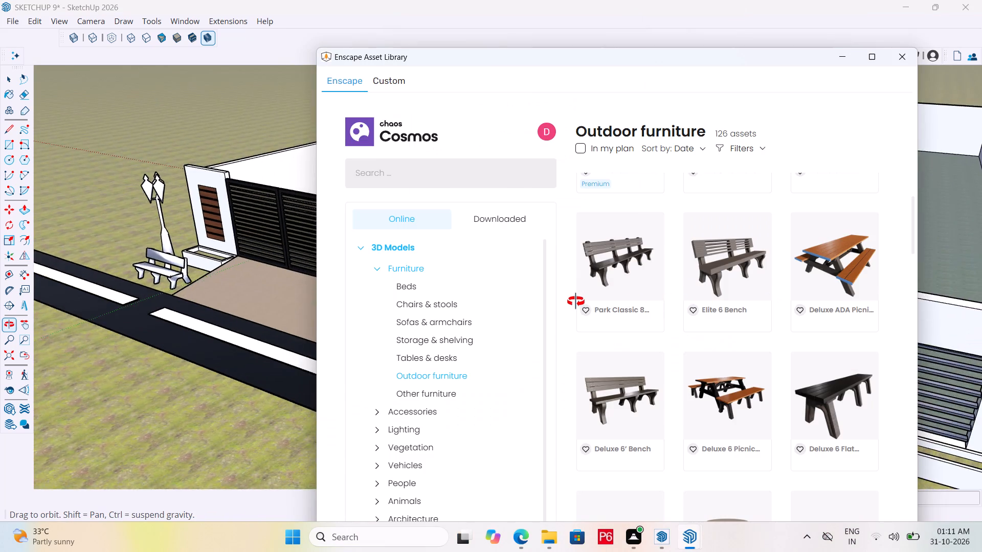
pyautogui.moveTo(576, 302); pyautogui.dragTo(671, 301, button='middle')
pyautogui.click(909, 56)
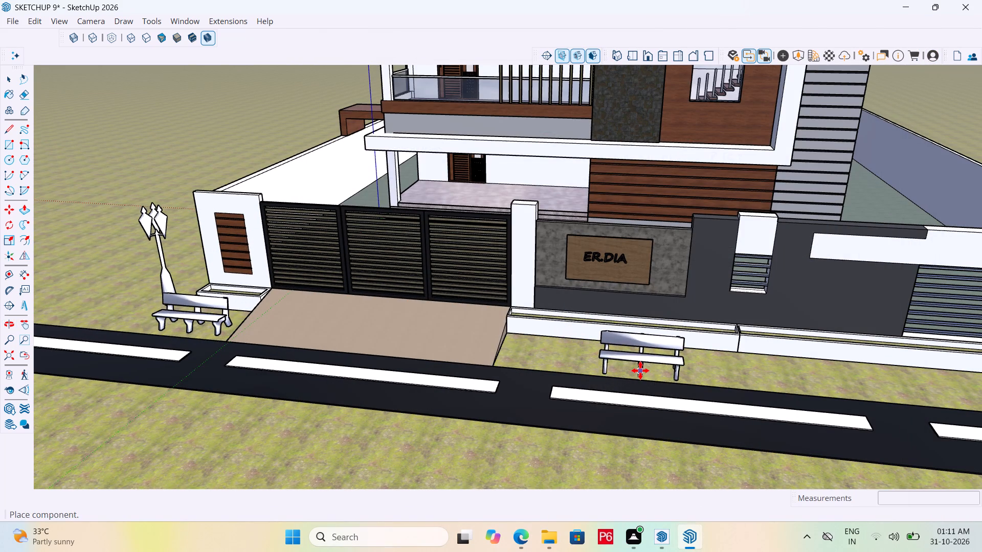
pyautogui.click(776, 380)
pyautogui.scroll(-5, 544, 310)
pyautogui.scroll(6, 879, 376)
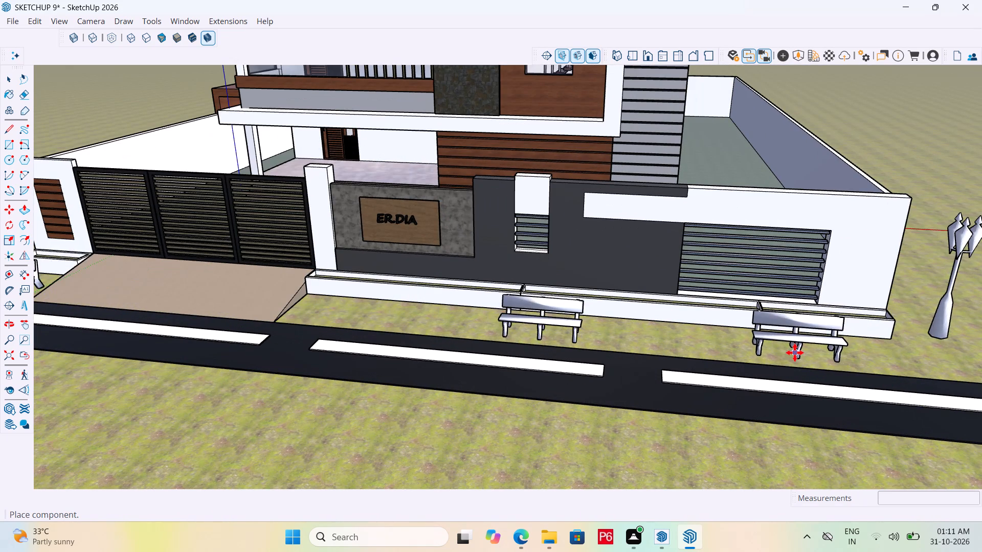
pyautogui.click(789, 356)
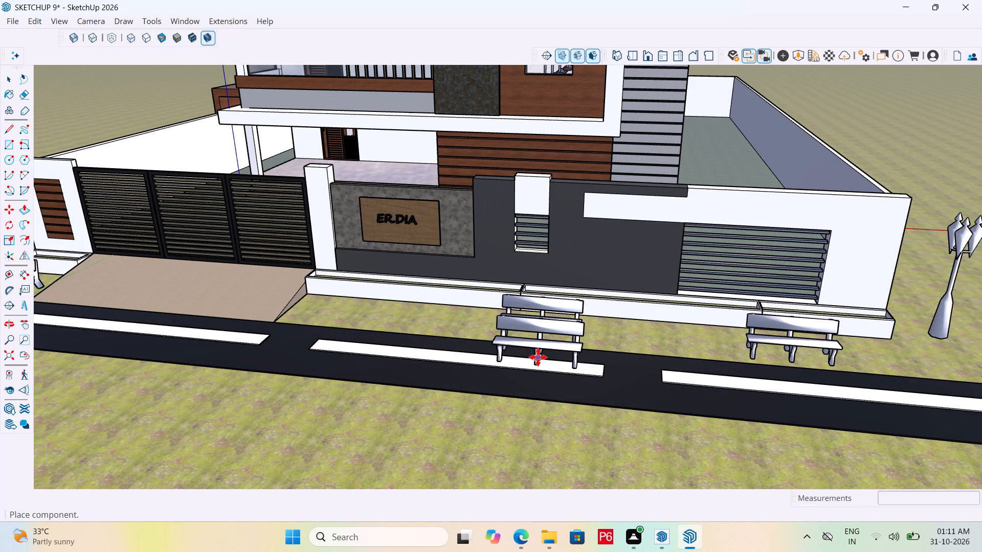
# Save the model and end the bench placement.
pyautogui.hotkey('ctrl', 's')
pyautogui.hotkey('ctrl', 's')
pyautogui.hotkey('ctrl', 's')
pyautogui.hotkey('ctrl', 's')
pyautogui.hotkey('ctrl', 's')
pyautogui.hotkey('ctrl', 's')
pyautogui.hotkey('ctrl', 's')
pyautogui.hotkey('ctrl', 's')
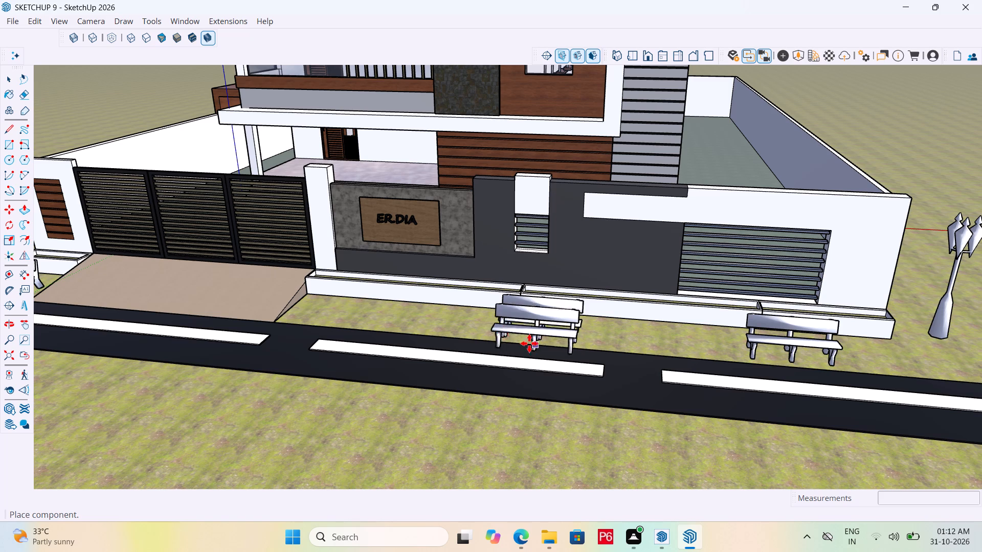
pyautogui.scroll(-2, 464, 300)
pyautogui.hotkey('ctrl', 's')
pyautogui.hotkey('ctrl', 's')
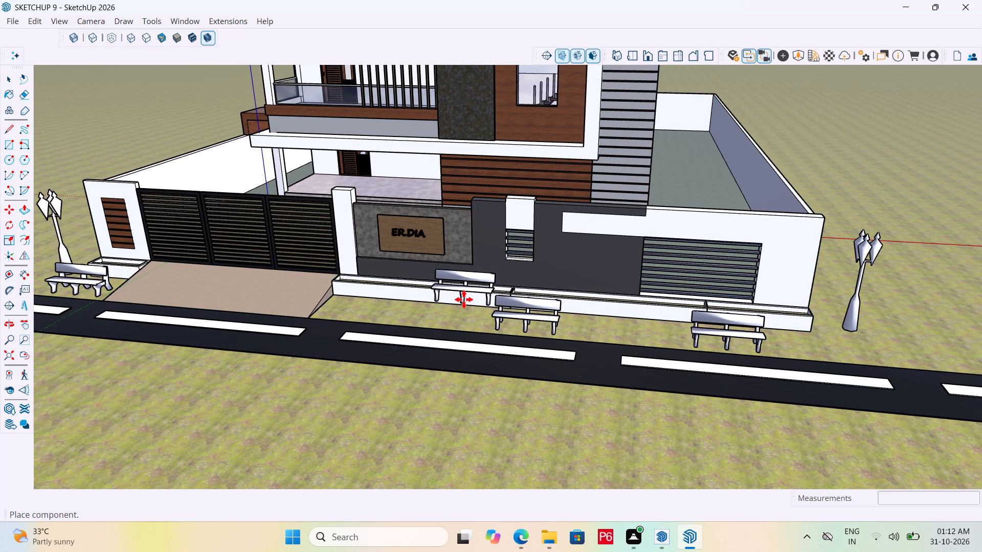
pyautogui.hotkey('ctrl', 's')
pyautogui.press('Escape')
pyautogui.press('space')
# Paint the bench beside the gate pillar with the Plywood_01_1K wood material.
pyautogui.scroll(-1, 493, 304)
pyautogui.moveTo(493, 304); pyautogui.dragTo(656, 313, button='middle')
pyautogui.moveTo(225, 372); pyautogui.dragTo(267, 349, button='middle')
pyautogui.scroll(4, 227, 390)
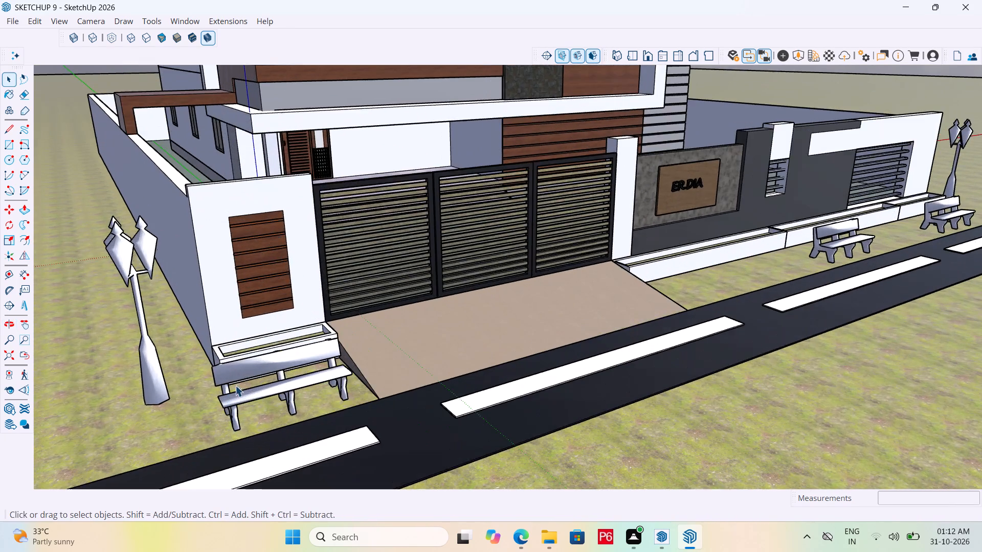
pyautogui.scroll(8, 235, 385)
pyautogui.click(260, 363)
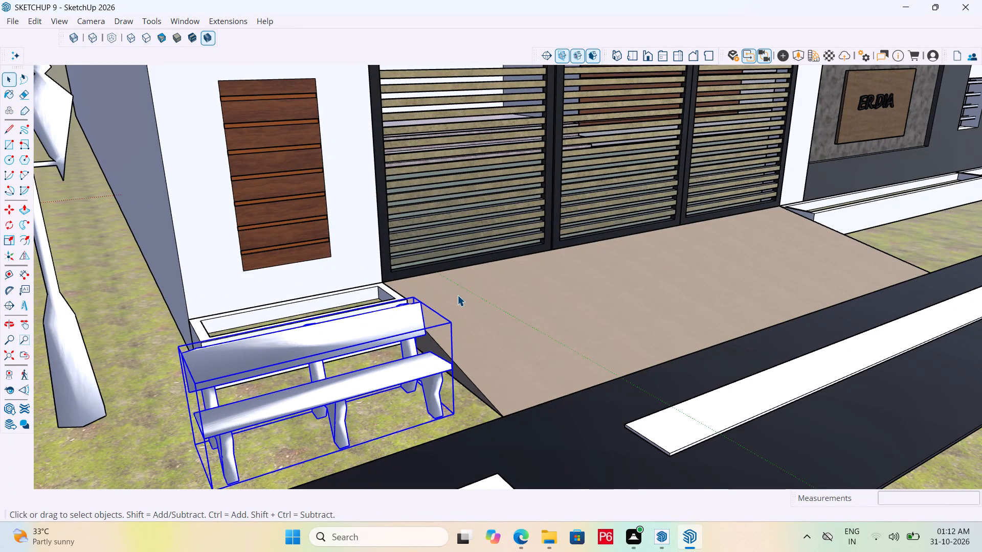
pyautogui.press('b')
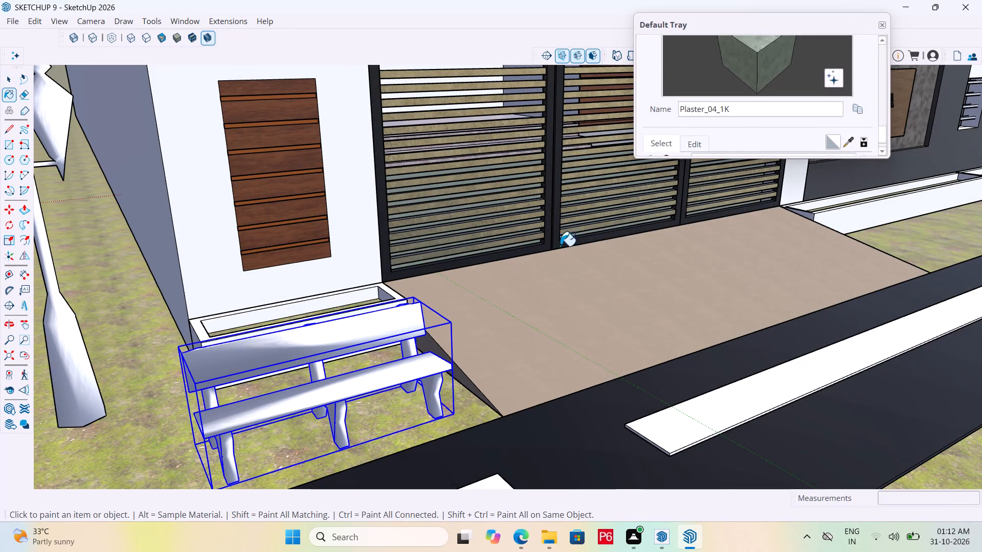
pyautogui.scroll(-5, 749, 131)
pyautogui.click(713, 97)
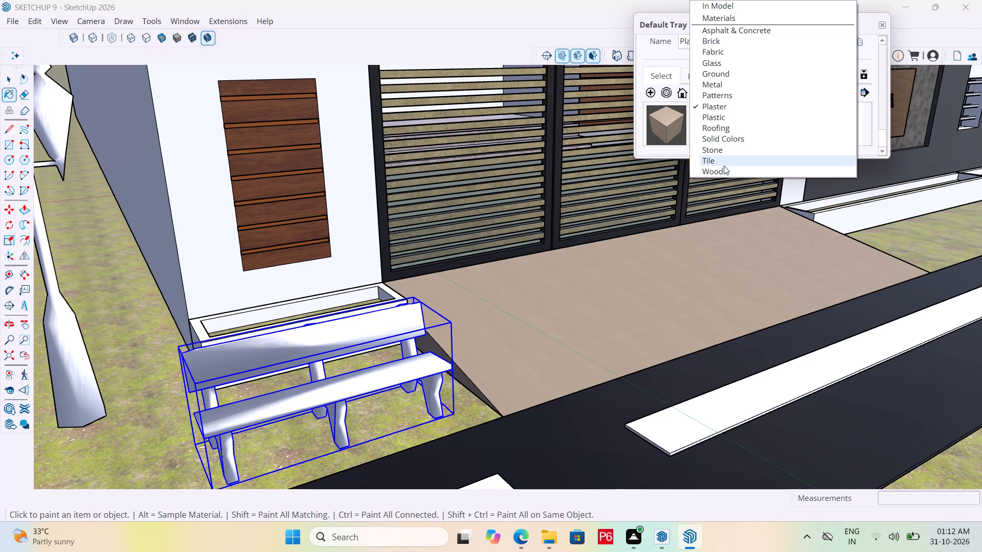
pyautogui.click(723, 170)
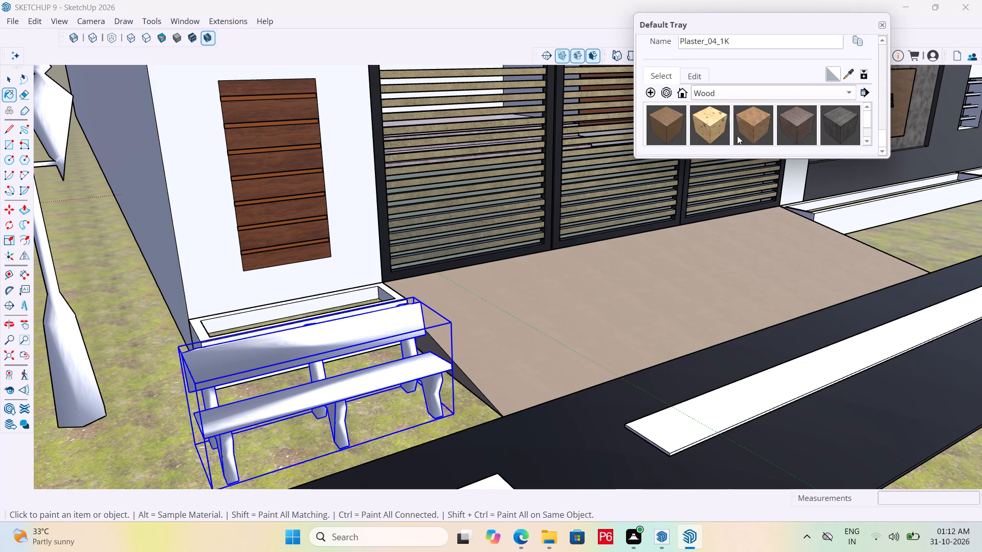
pyautogui.scroll(-3, 800, 119)
pyautogui.click(672, 120)
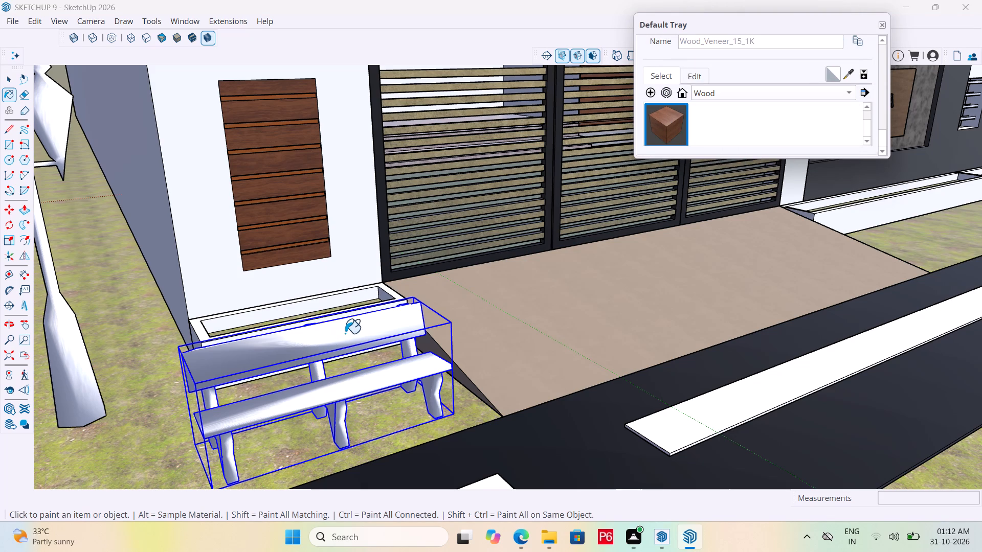
pyautogui.scroll(3, 684, 140)
pyautogui.click(673, 150)
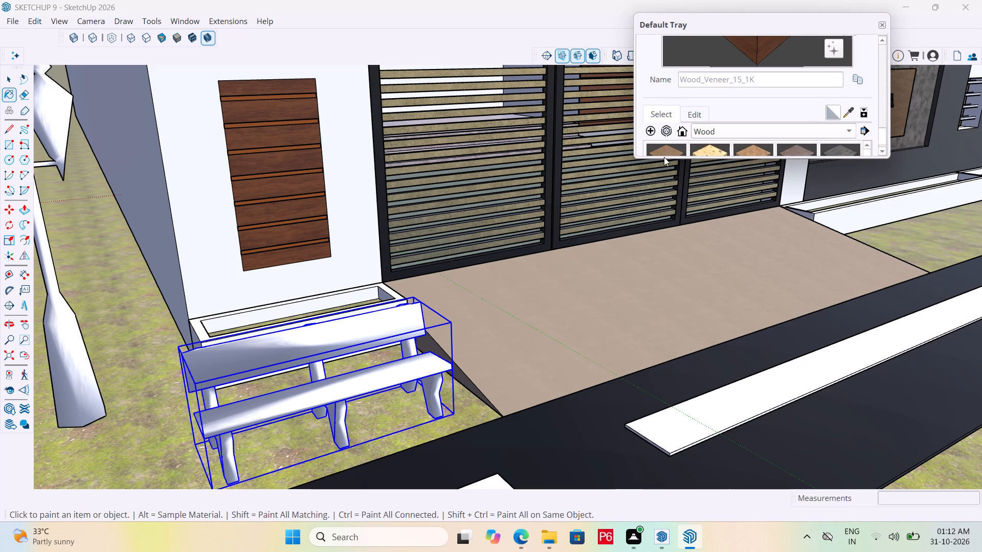
pyautogui.click(378, 323)
# Paint the other two roadside benches with the same Plywood_01_1K material.
pyautogui.scroll(-6, 243, 349)
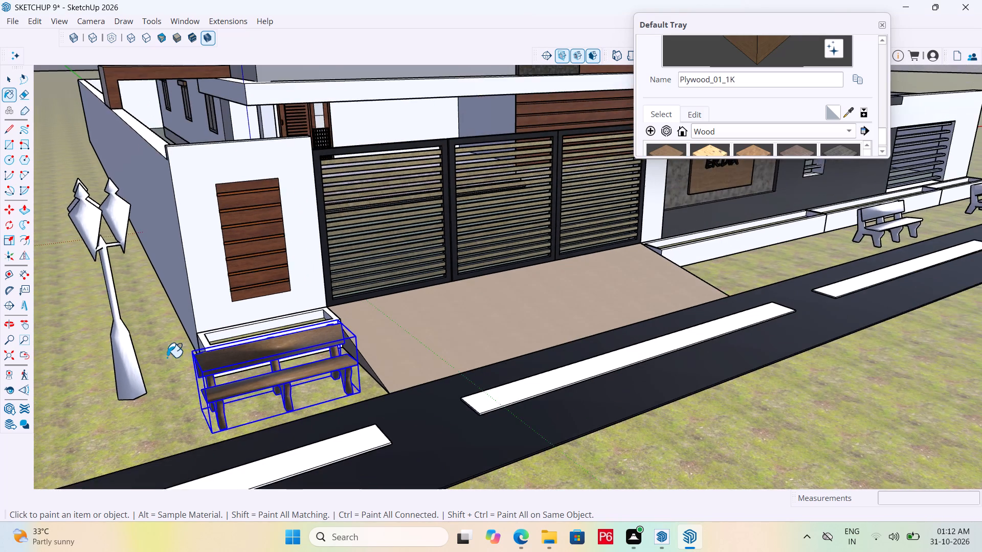
pyautogui.scroll(-4, 159, 362)
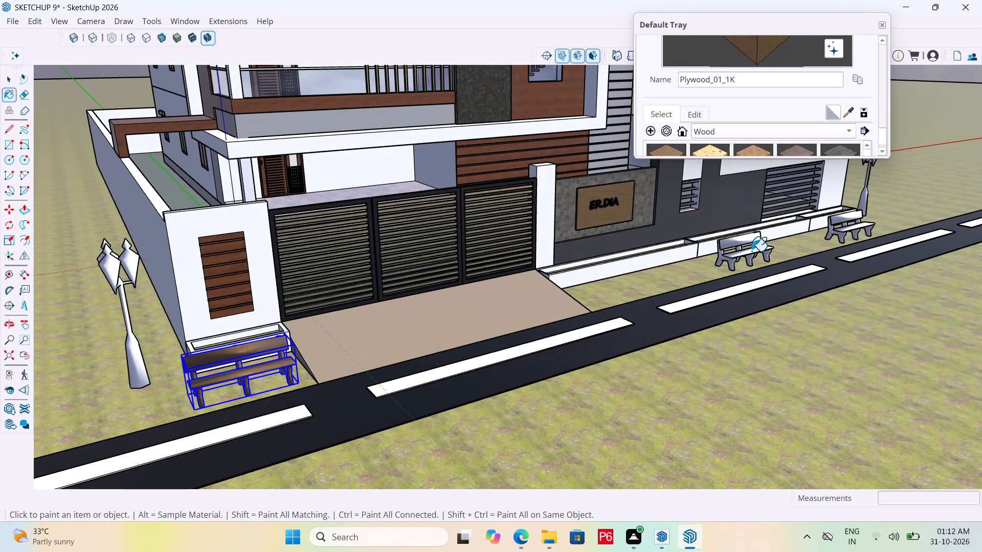
pyautogui.doubleClick(751, 251)
pyautogui.click(846, 229)
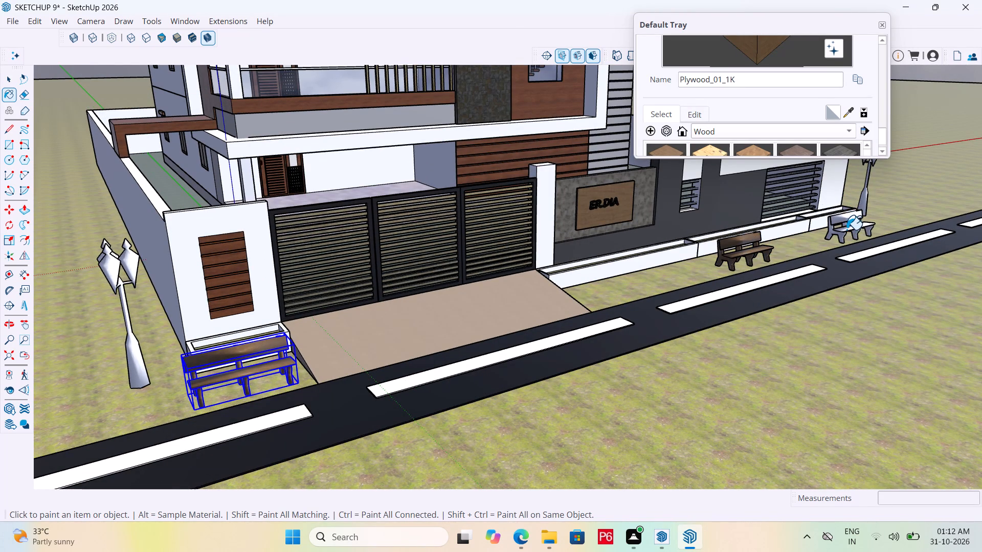
# Save the model with the painted roadside benches.
pyautogui.moveTo(898, 217); pyautogui.dragTo(820, 247, button='middle')
pyautogui.scroll(6, 898, 217)
pyautogui.scroll(8, 491, 332)
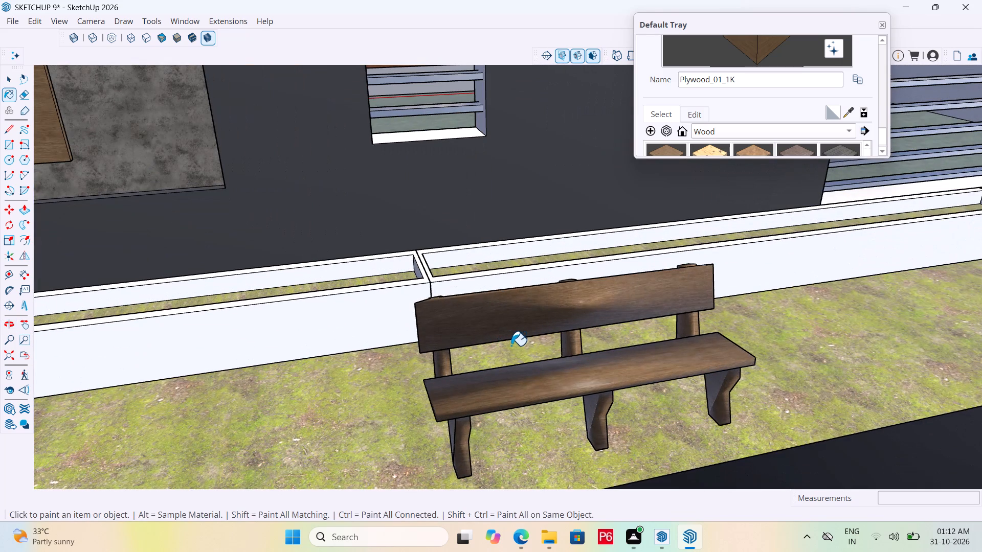
pyautogui.scroll(-8, 656, 320)
pyautogui.scroll(-6, 778, 304)
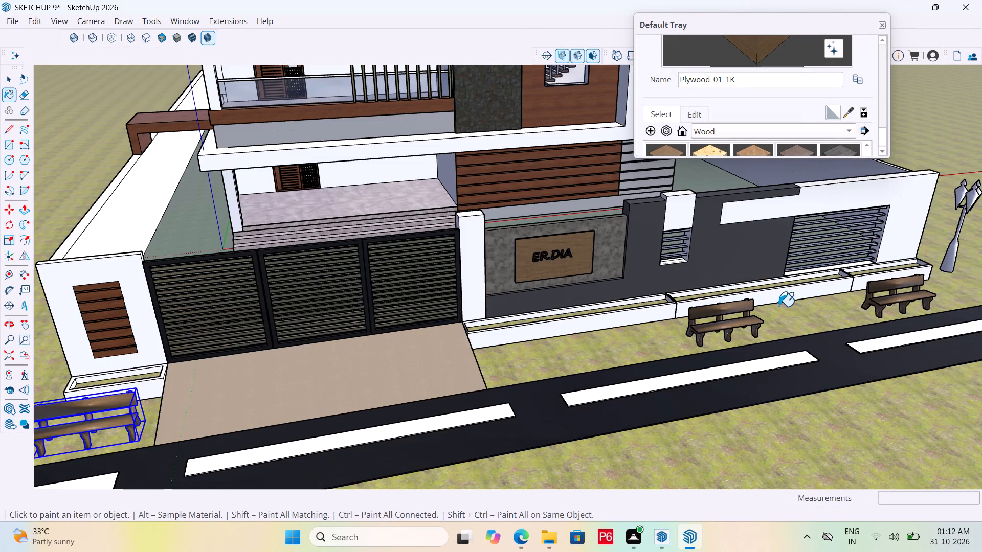
pyautogui.hotkey('ctrl', 's')
pyautogui.hotkey('ctrl', 's')
pyautogui.hotkey('ctrl', 's')
pyautogui.hotkey('ctrl', 's')
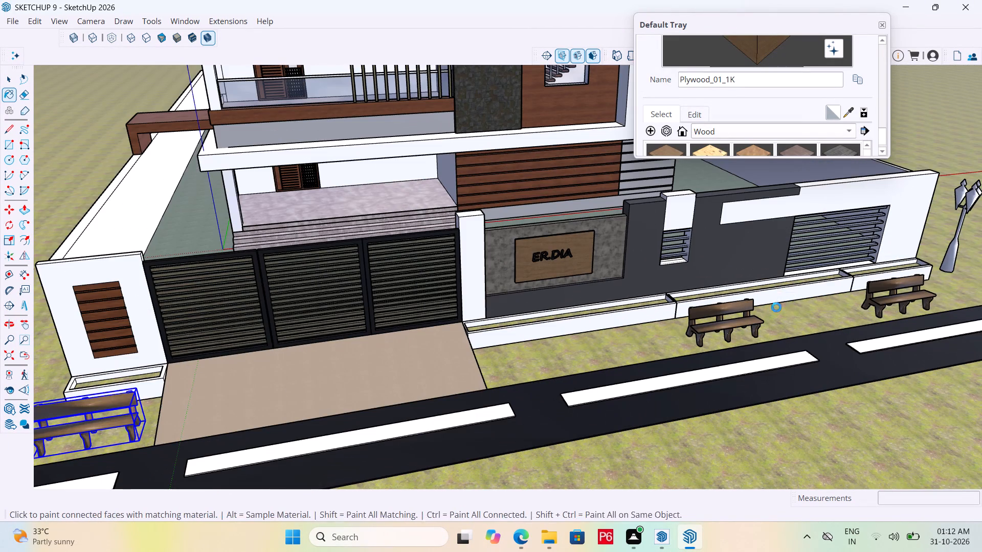
# Open the street lamp component beside the gate-side bench for editing.
pyautogui.scroll(-4, 780, 310)
pyautogui.scroll(7, 233, 370)
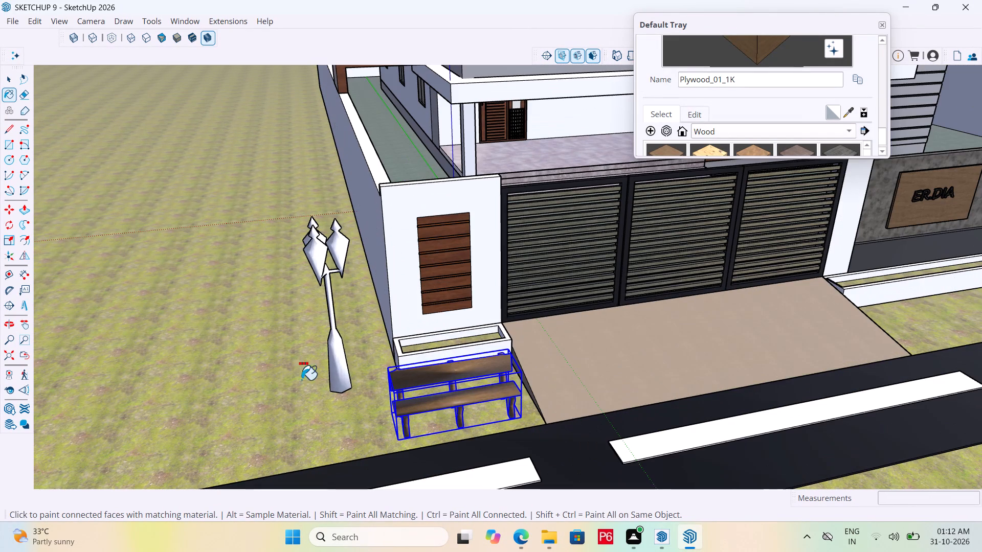
pyautogui.press('space')
pyautogui.click(337, 358)
pyautogui.doubleClick(337, 352)
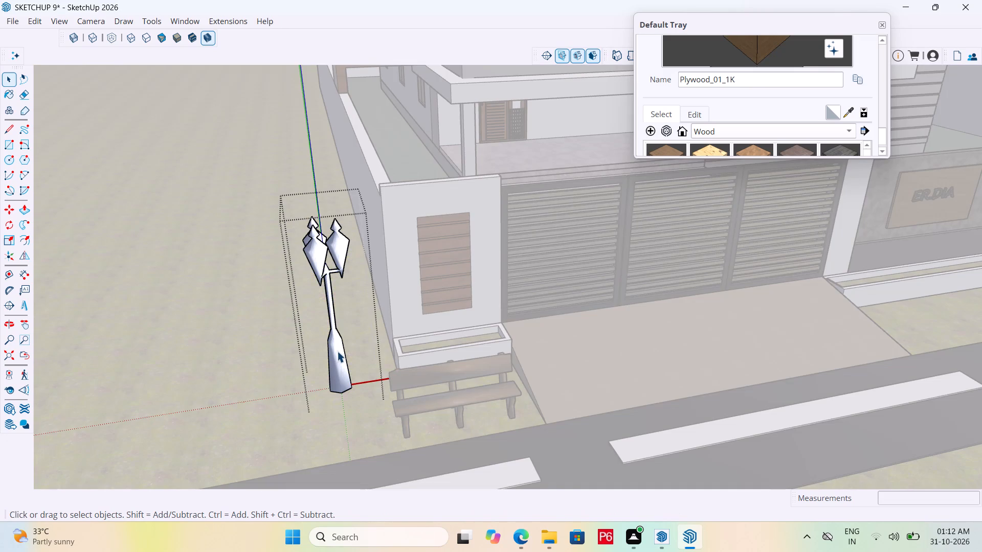
pyautogui.click(337, 350)
pyautogui.click(332, 343)
pyautogui.scroll(5, 331, 354)
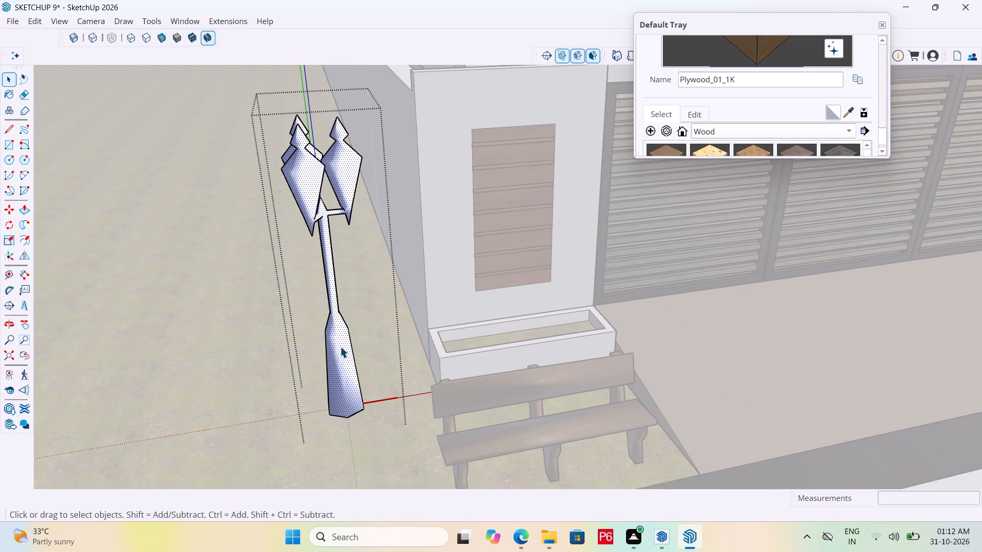
pyautogui.click(341, 345)
pyautogui.doubleClick(341, 345)
pyautogui.scroll(7, 299, 183)
pyautogui.scroll(-9, 330, 178)
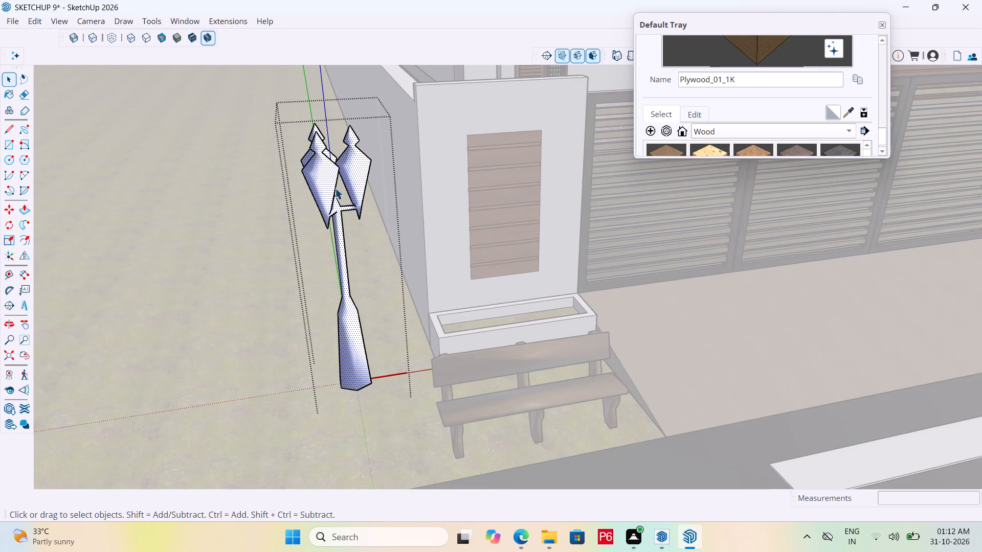
pyautogui.scroll(-2, 739, 130)
# Paint the whole street lamp with the M09_Shadow_Night material from the Solid Colors collection.
pyautogui.click(757, 91)
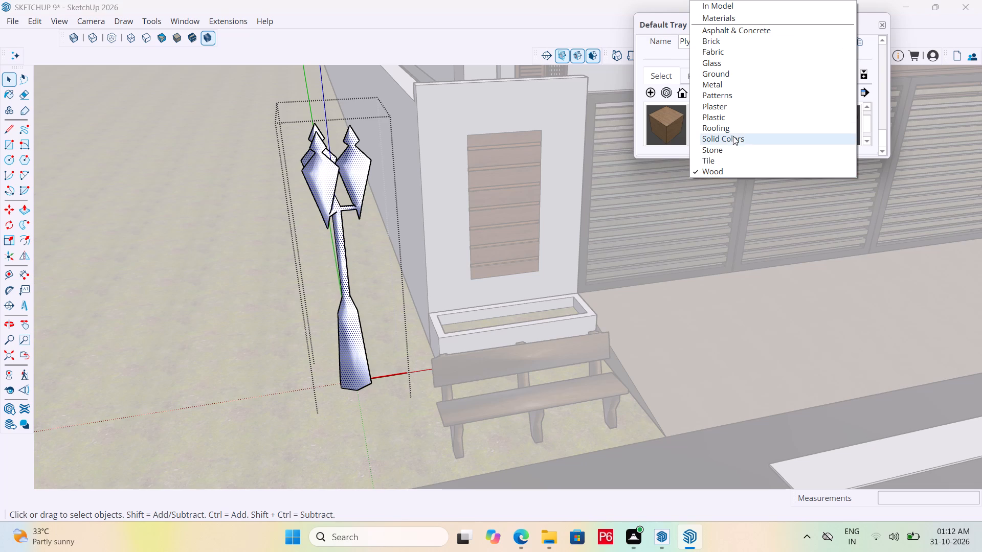
pyautogui.click(743, 140)
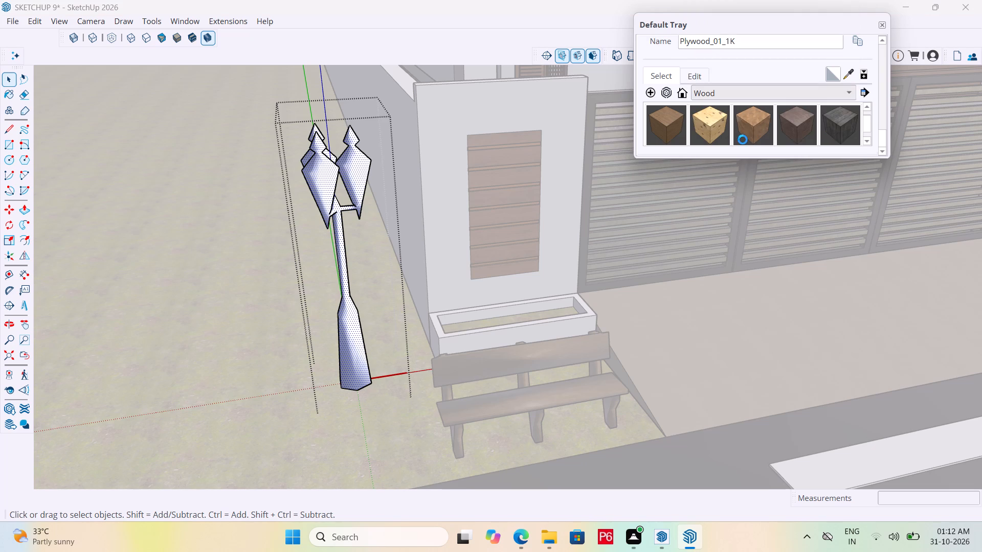
pyautogui.scroll(-20, 760, 125)
pyautogui.click(330, 170)
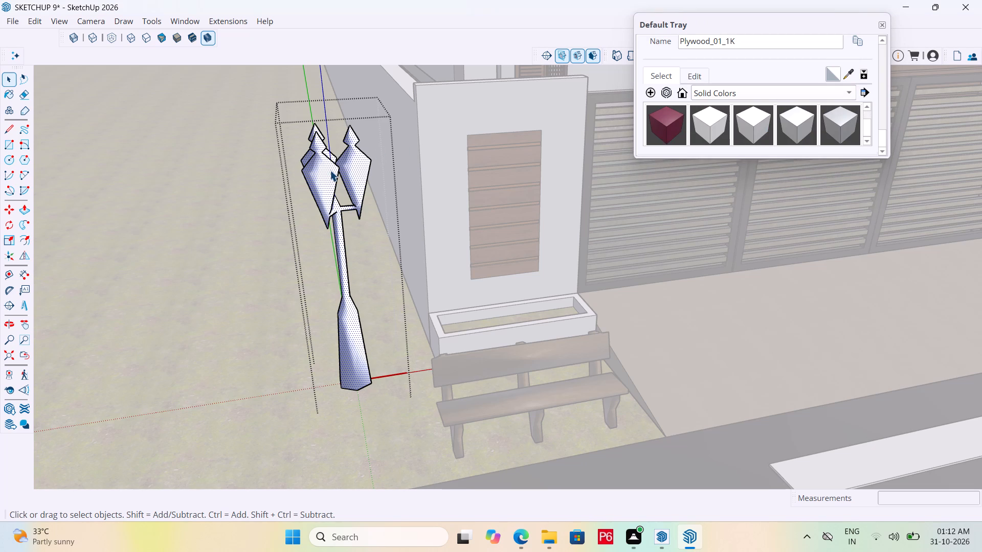
pyautogui.doubleClick(326, 171)
pyautogui.tripleClick(319, 170)
pyautogui.click(318, 173)
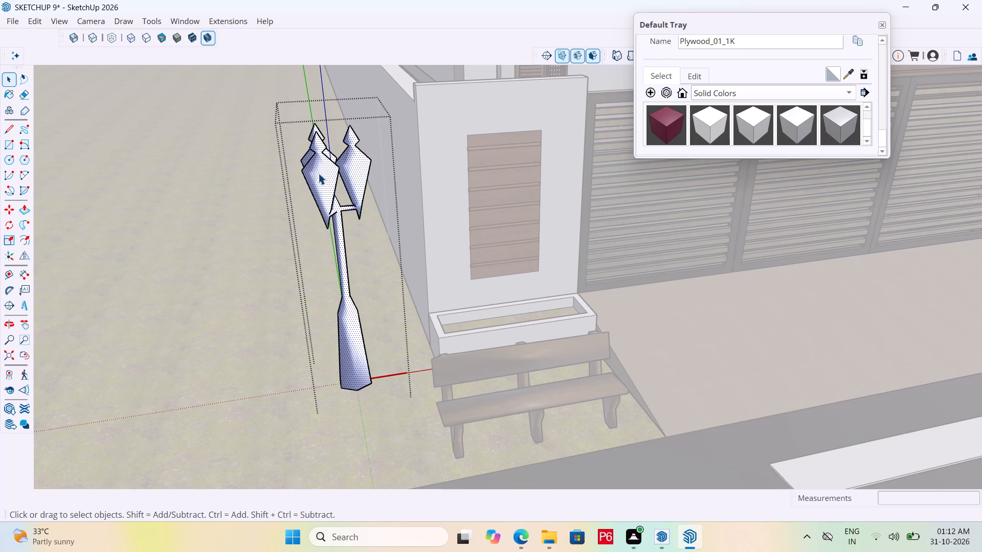
pyautogui.tripleClick(322, 179)
pyautogui.doubleClick(322, 178)
pyautogui.doubleClick(325, 176)
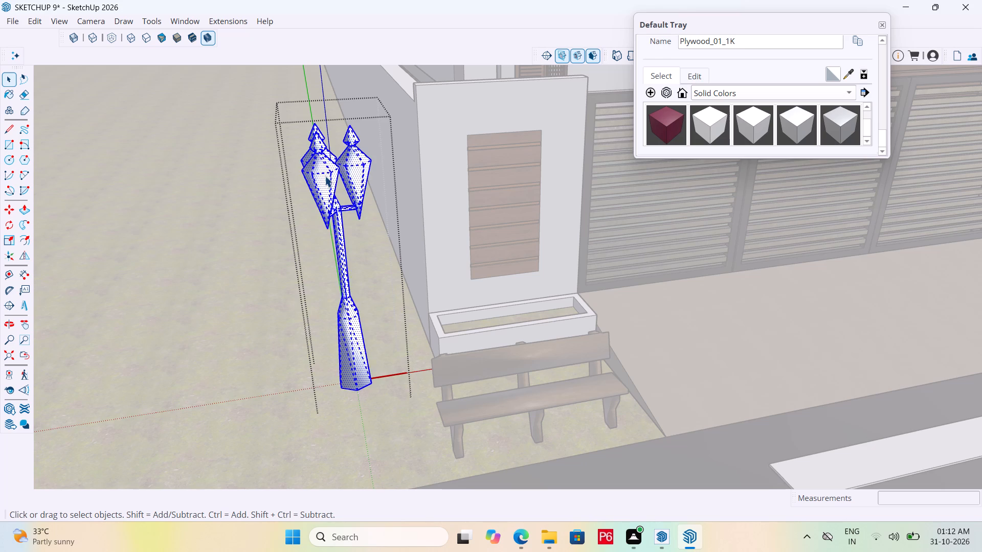
pyautogui.scroll(-6, 770, 127)
pyautogui.click(668, 121)
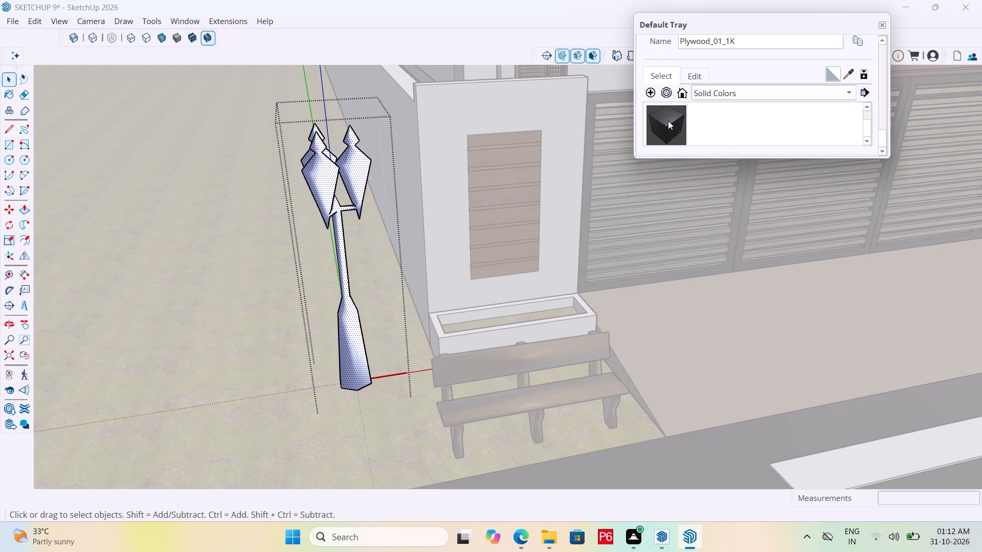
pyautogui.click(357, 176)
pyautogui.scroll(-6, 351, 193)
pyautogui.scroll(-5, 194, 342)
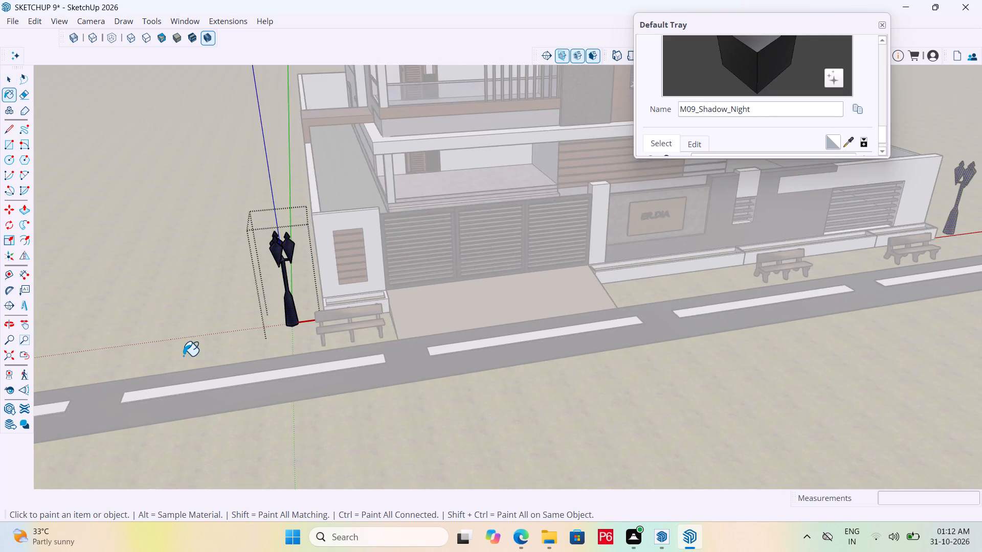
# Save the model and leave the street lamp component's editing mode.
pyautogui.scroll(-6, 182, 357)
pyautogui.scroll(6, 718, 244)
pyautogui.scroll(-7, 692, 265)
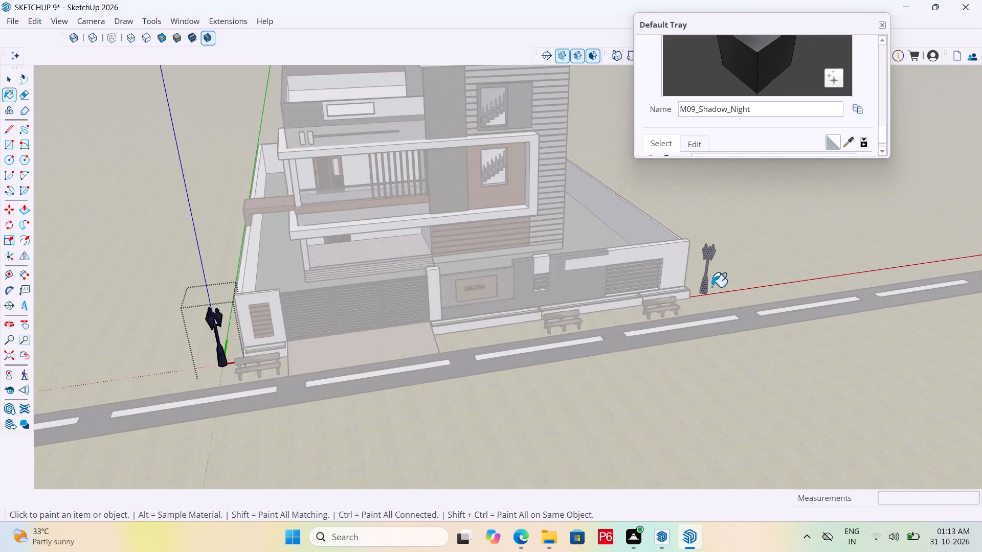
pyautogui.scroll(-5, 756, 288)
pyautogui.press('space')
pyautogui.hotkey('ctrl', 's')
pyautogui.hotkey('ctrl', 's')
pyautogui.hotkey('ctrl', 's')
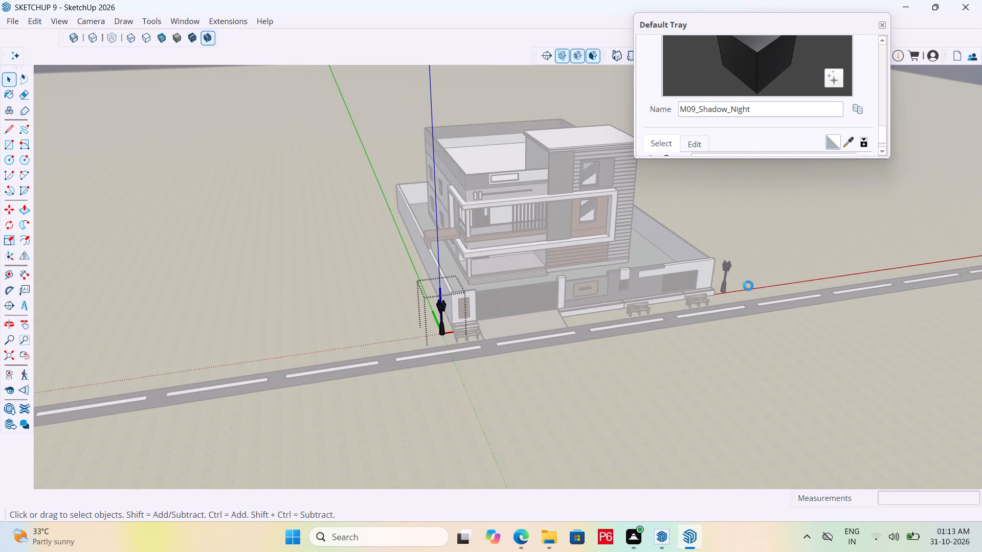
pyautogui.scroll(-9, 748, 286)
pyautogui.press('space')
pyautogui.scroll(-2, 683, 317)
pyautogui.click(930, 125)
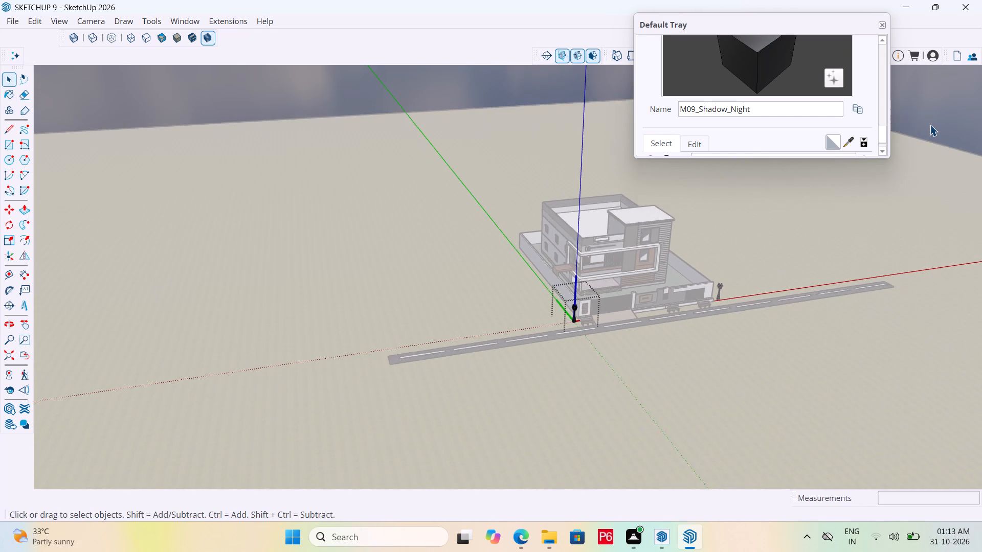
pyautogui.doubleClick(930, 125)
# Close the Default Tray to clear the view of the house.
pyautogui.scroll(6, 749, 267)
pyautogui.scroll(5, 671, 314)
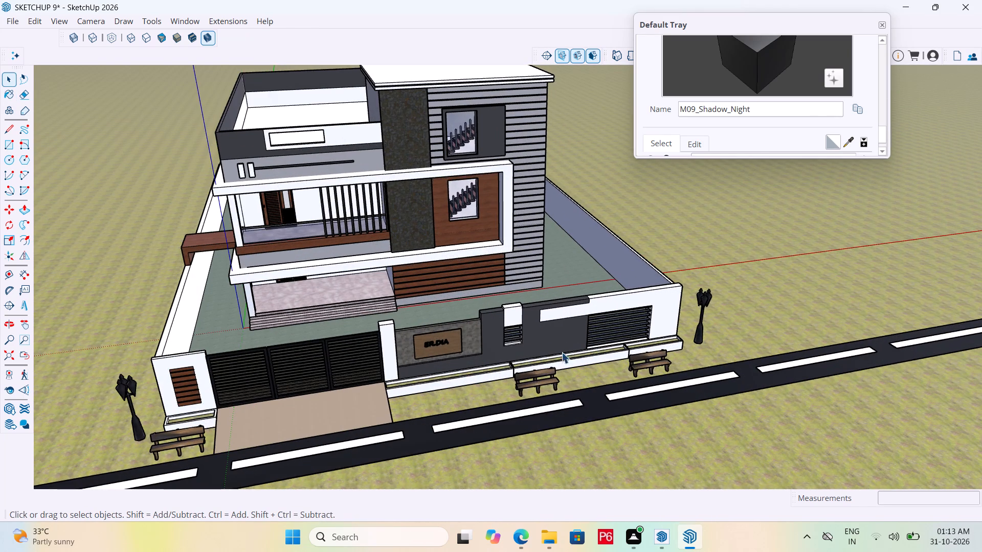
pyautogui.scroll(5, 432, 383)
pyautogui.scroll(-6, 841, 258)
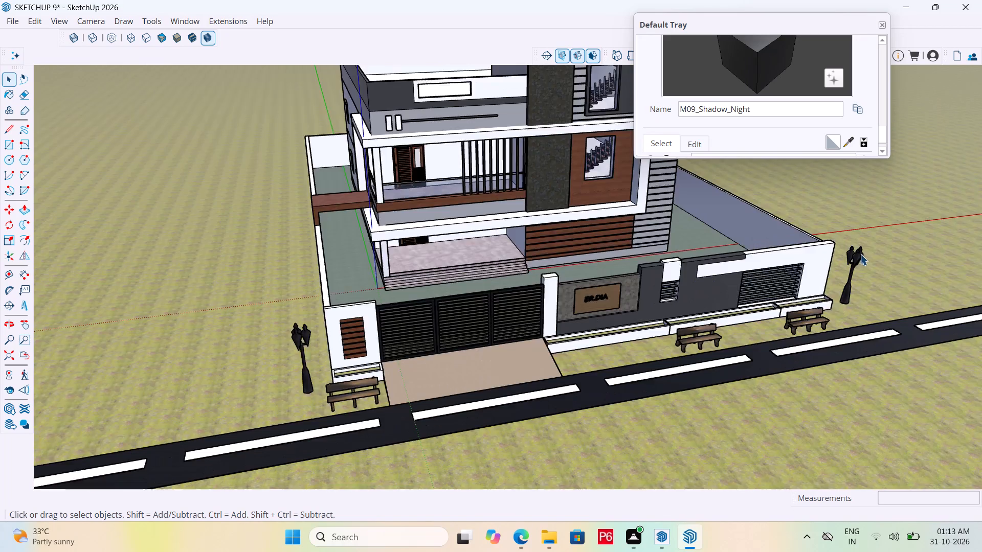
pyautogui.scroll(-2, 860, 254)
pyautogui.scroll(2, 706, 324)
pyautogui.scroll(-4, 639, 354)
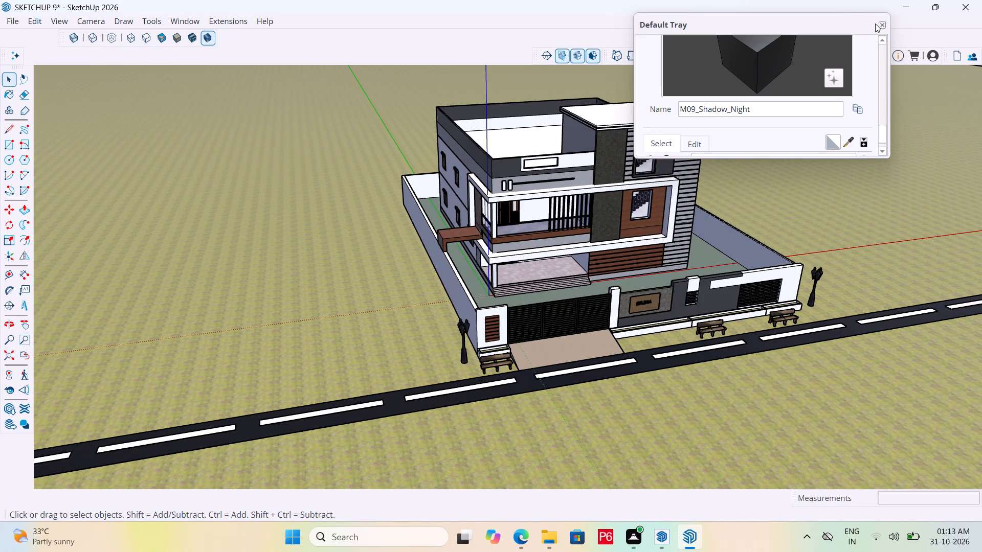
pyautogui.click(883, 24)
# Examine the house front, boundary wall, lamps and roadside benches from several angles and distances.
pyautogui.scroll(3, 693, 278)
pyautogui.scroll(-2, 630, 306)
pyautogui.moveTo(613, 307); pyautogui.dragTo(617, 298, button='middle')
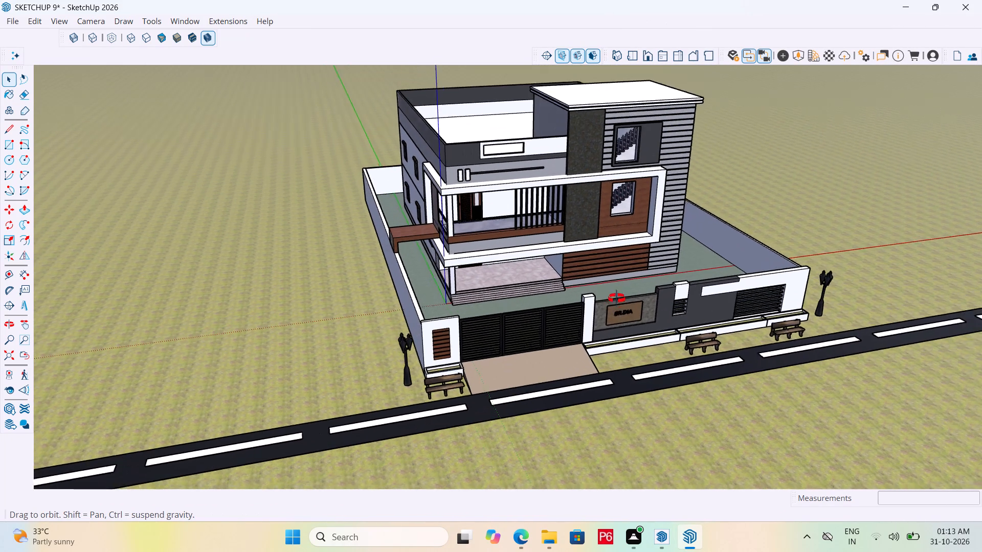
pyautogui.moveTo(617, 298); pyautogui.dragTo(627, 295, button='middle')
pyautogui.scroll(1, 773, 233)
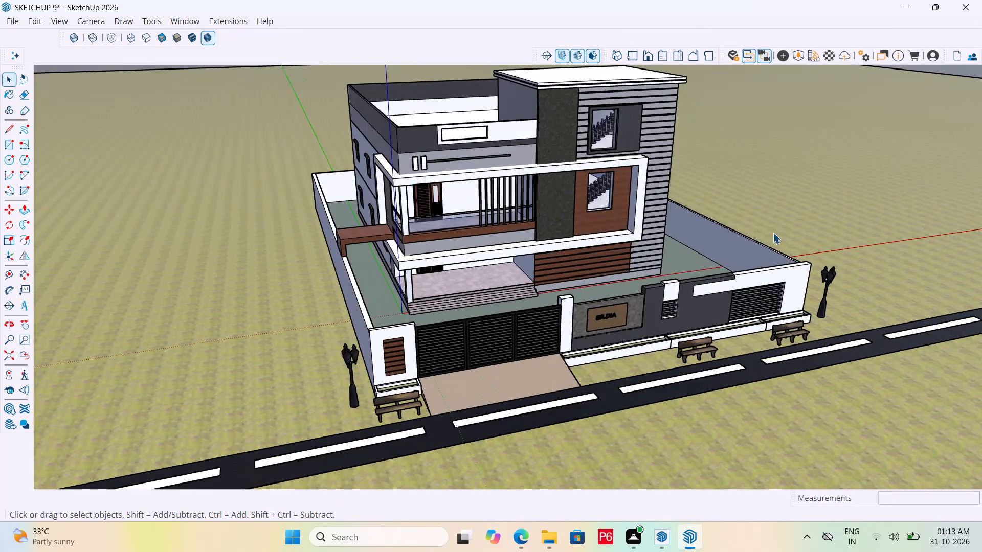
pyautogui.scroll(2, 773, 233)
pyautogui.scroll(-3, 774, 232)
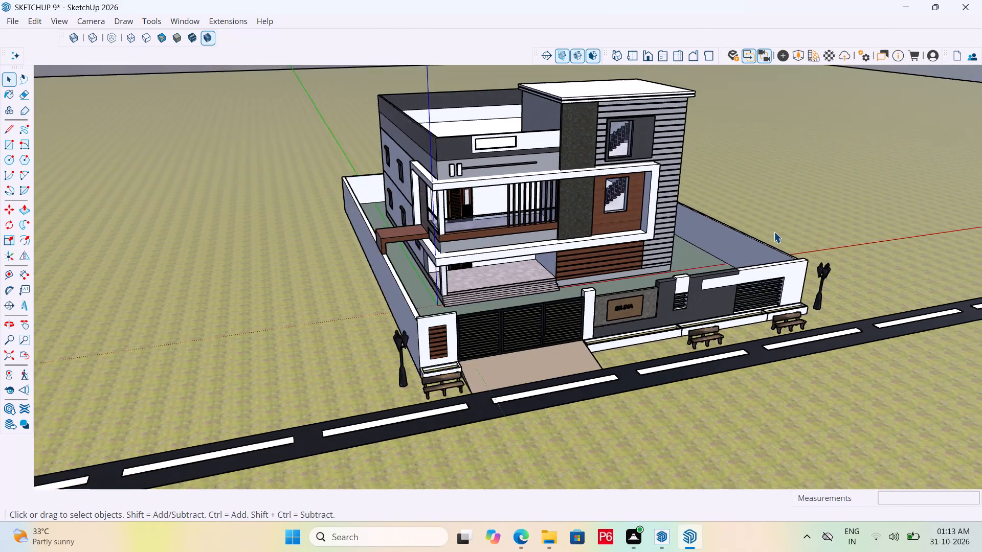
pyautogui.scroll(-3, 774, 232)
pyautogui.scroll(-7, 700, 259)
pyautogui.scroll(-4, 460, 305)
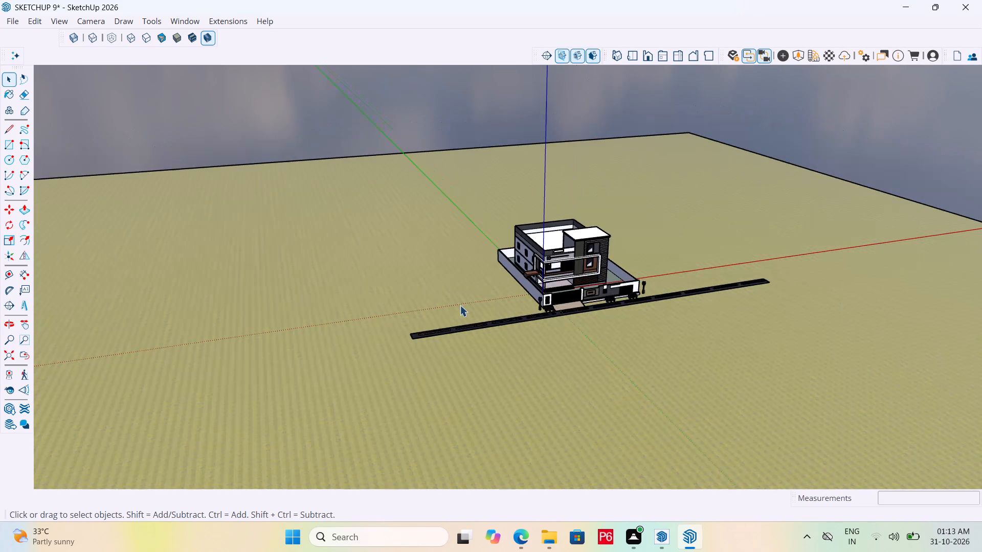
pyautogui.scroll(13, 632, 287)
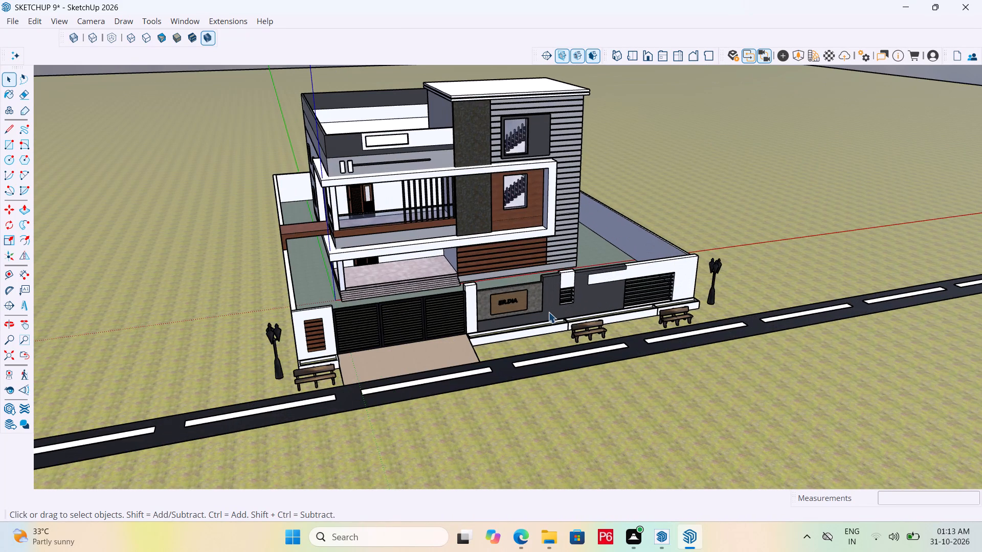
pyautogui.scroll(1, 548, 312)
pyautogui.moveTo(548, 312); pyautogui.dragTo(390, 235, button='middle')
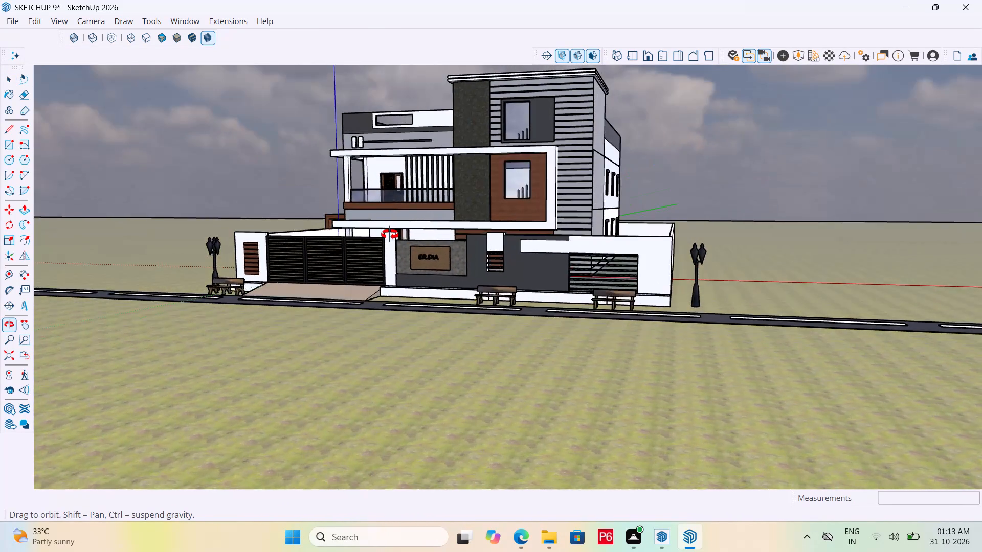
pyautogui.moveTo(390, 235); pyautogui.dragTo(346, 274, button='middle')
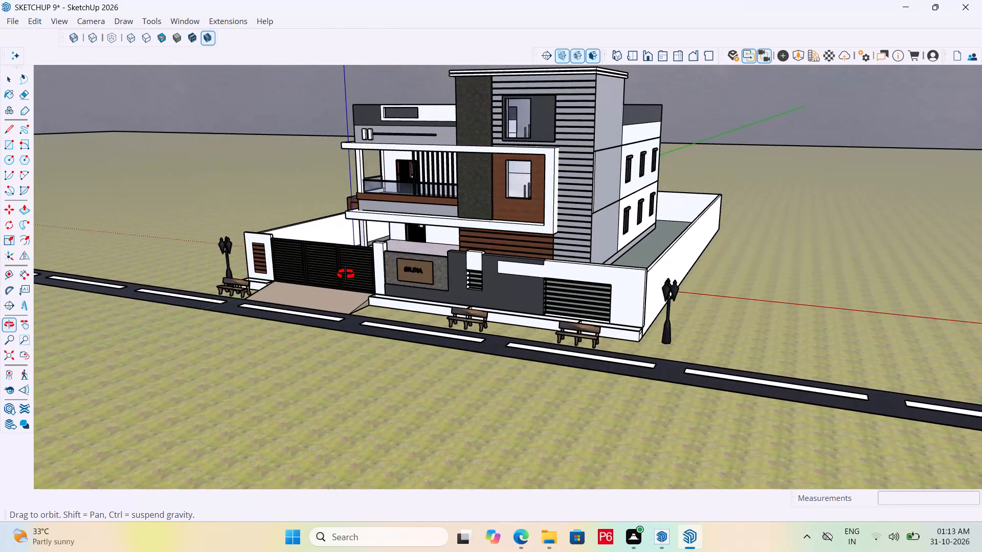
pyautogui.moveTo(346, 274); pyautogui.dragTo(342, 281, button='middle')
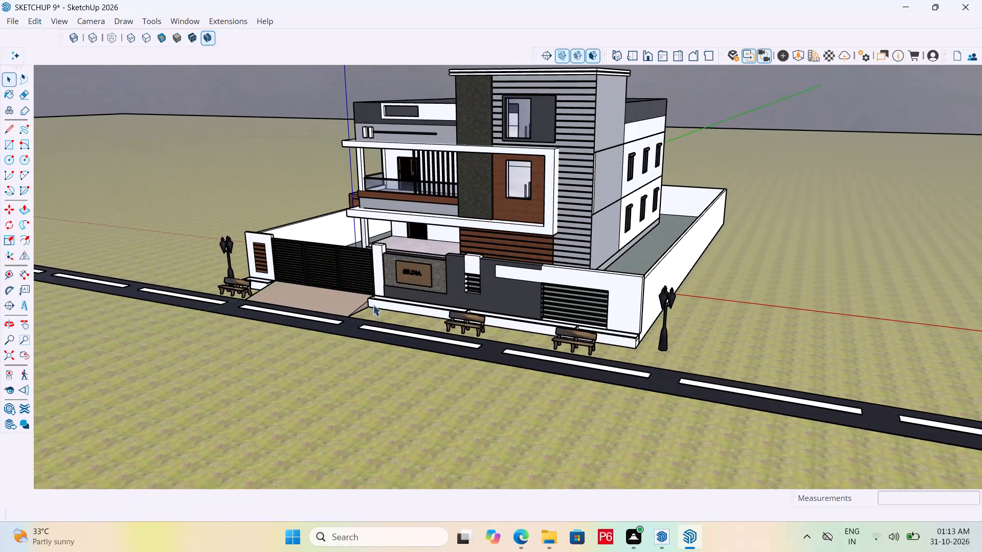
pyautogui.scroll(-4, 398, 360)
pyautogui.scroll(5, 436, 350)
pyautogui.moveTo(455, 317); pyautogui.dragTo(463, 314, button='middle')
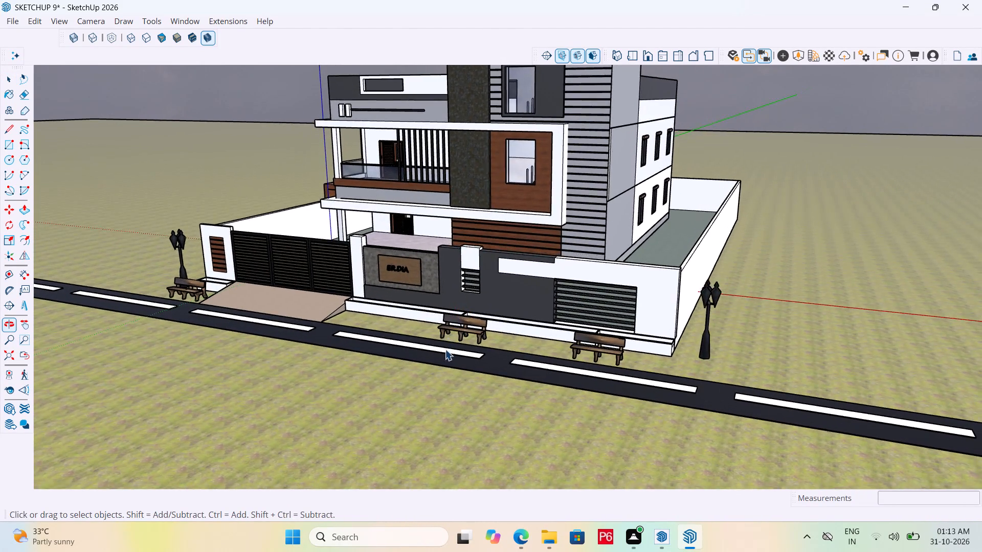
pyautogui.scroll(-4, 447, 371)
pyautogui.scroll(1, 471, 339)
pyautogui.middleClick(471, 339)
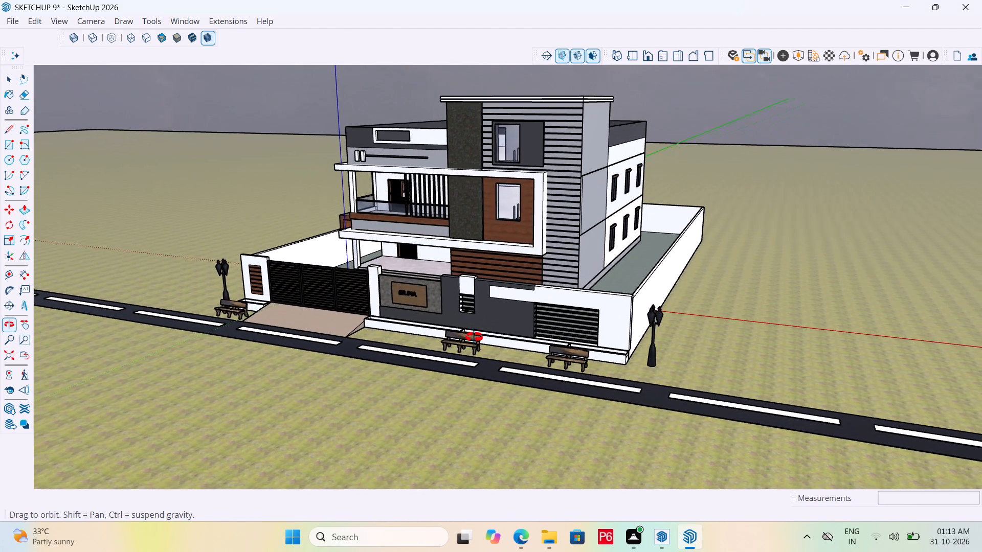
pyautogui.scroll(1, 451, 343)
pyautogui.scroll(-1, 457, 364)
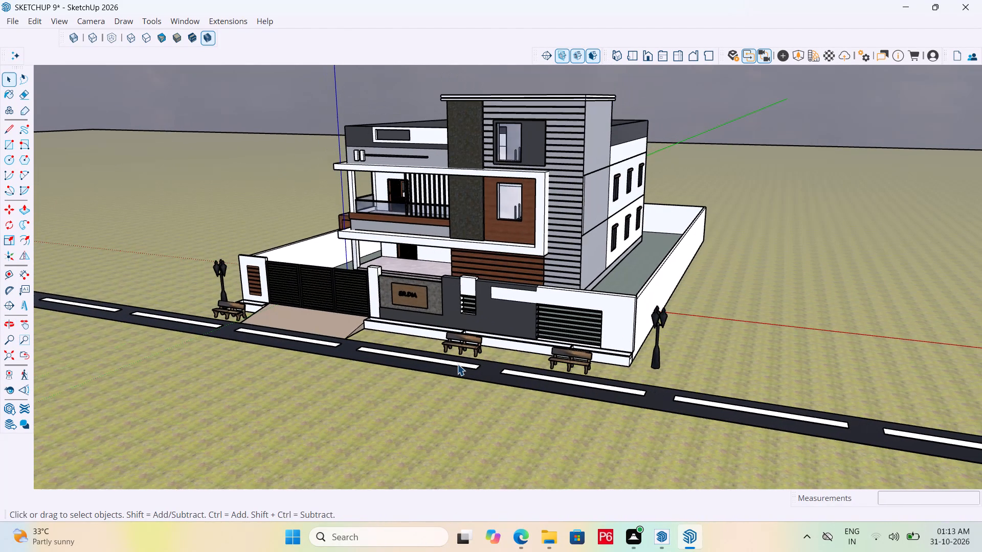
# Open a print preview of the current view with Microsoft Print to PDF as the destination.
pyautogui.hotkey('ctrl', 'p')
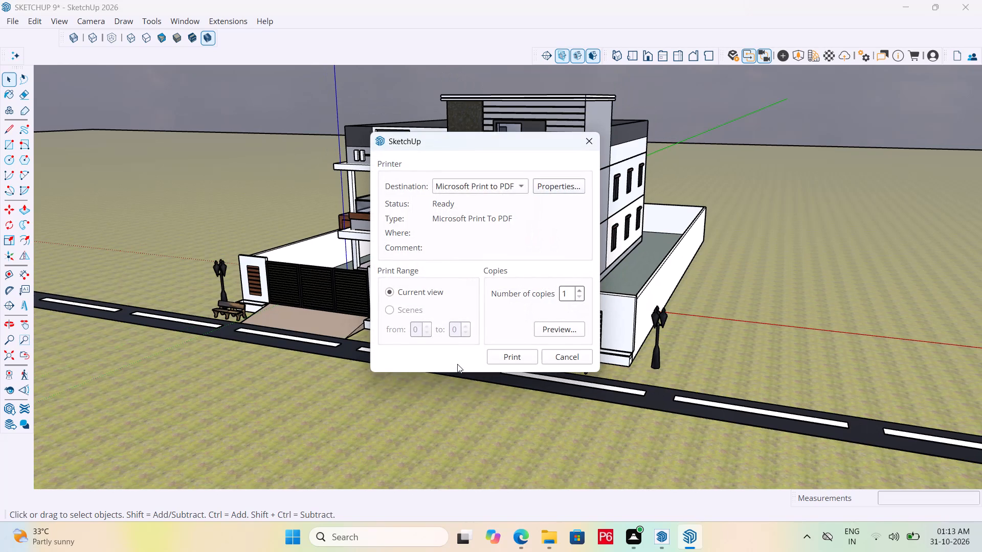
pyautogui.click(568, 330)
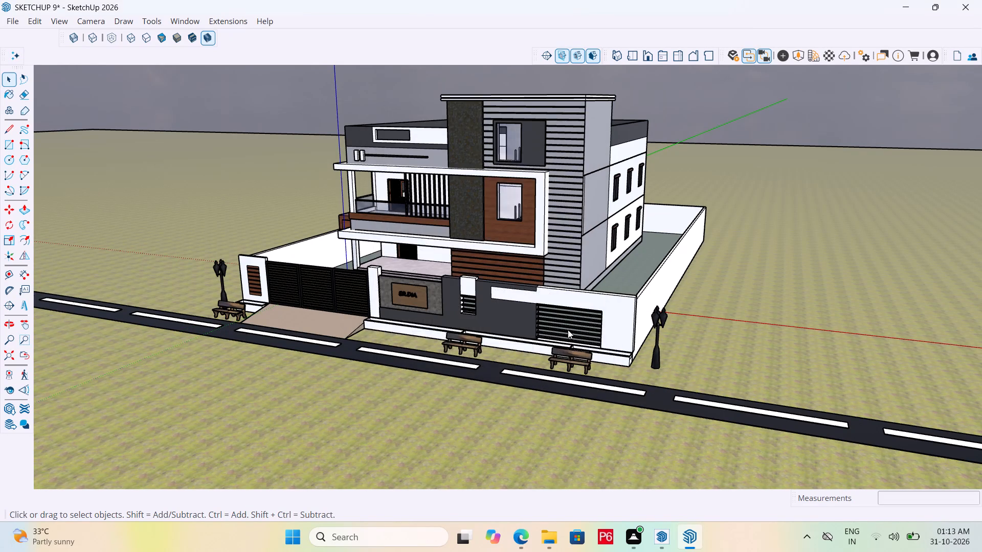
pyautogui.scroll(5, 293, 282)
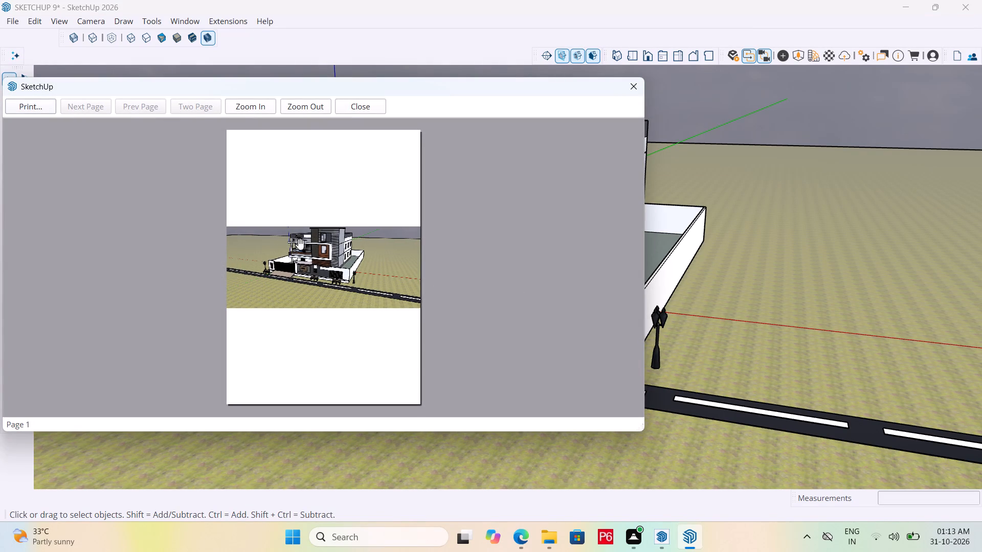
# Enlarge the print preview and examine the house, boundary wall, lamps, benches and road on the page.
pyautogui.tripleClick(246, 110)
pyautogui.tripleClick(246, 110)
pyautogui.tripleClick(246, 110)
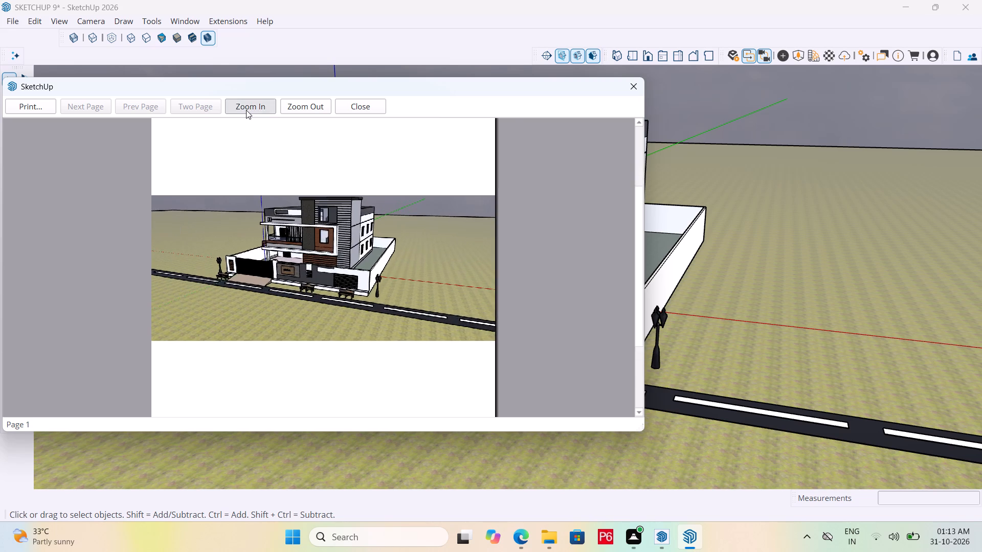
pyautogui.tripleClick(246, 110)
pyautogui.click(247, 107)
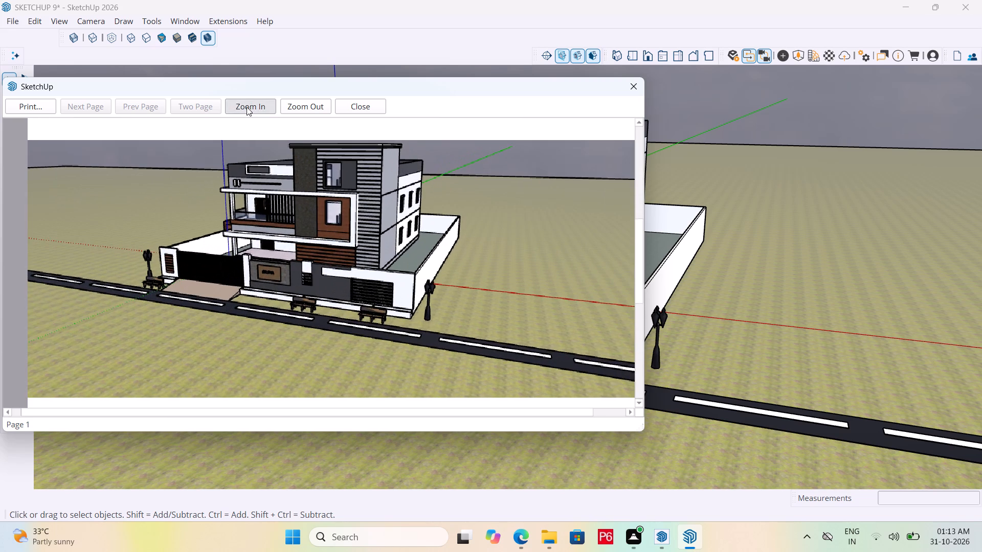
pyautogui.click(247, 107)
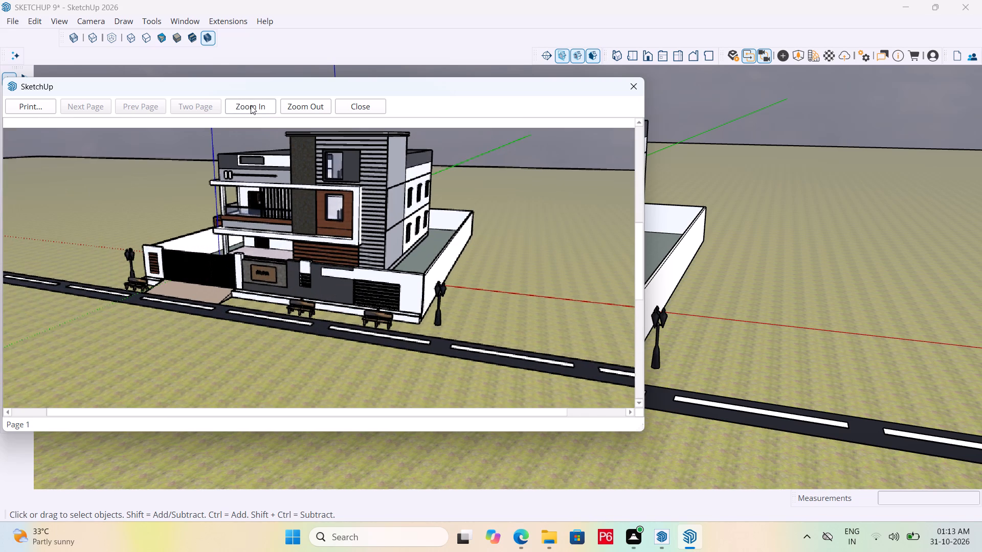
pyautogui.scroll(1, 402, 289)
pyautogui.scroll(-1, 401, 286)
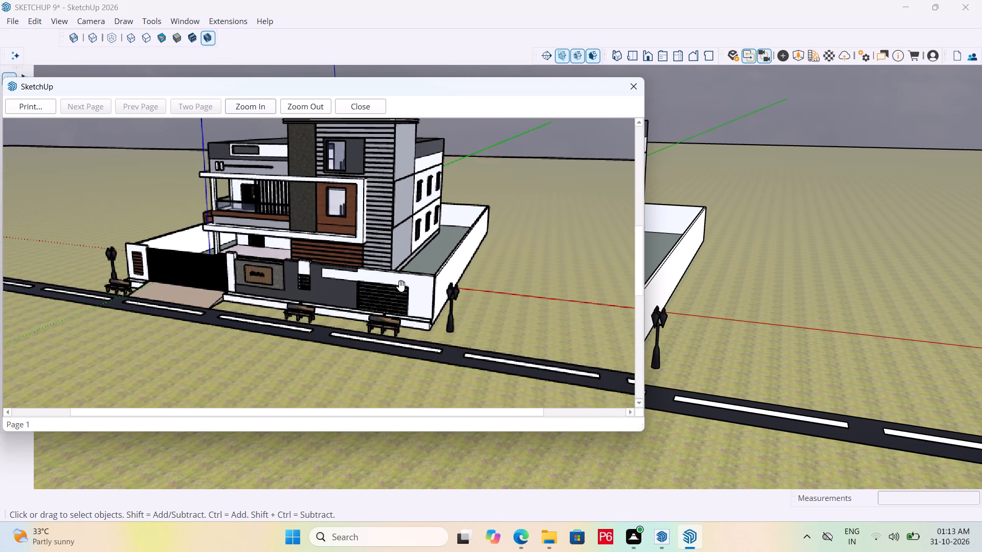
pyautogui.scroll(1, 343, 225)
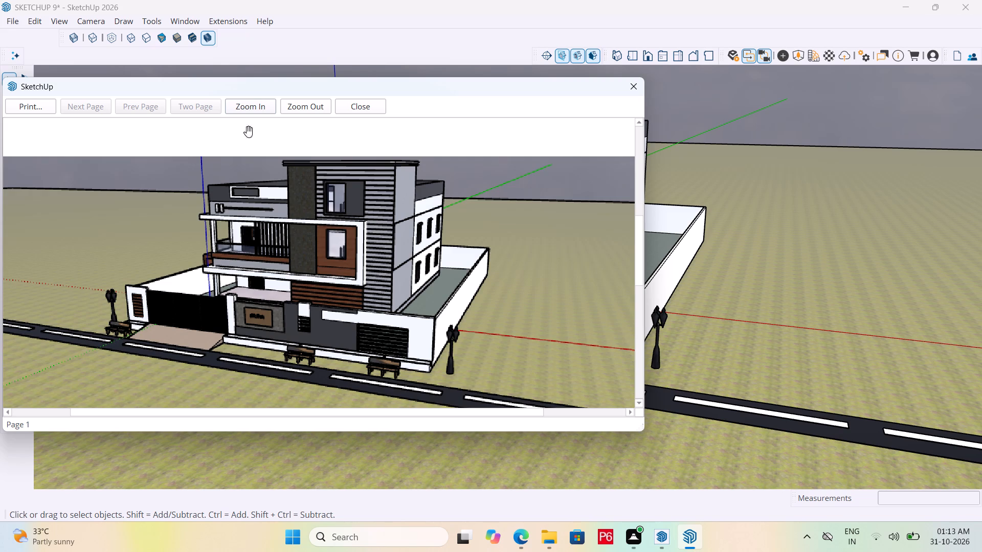
pyautogui.click(239, 109)
pyautogui.scroll(-1, 314, 218)
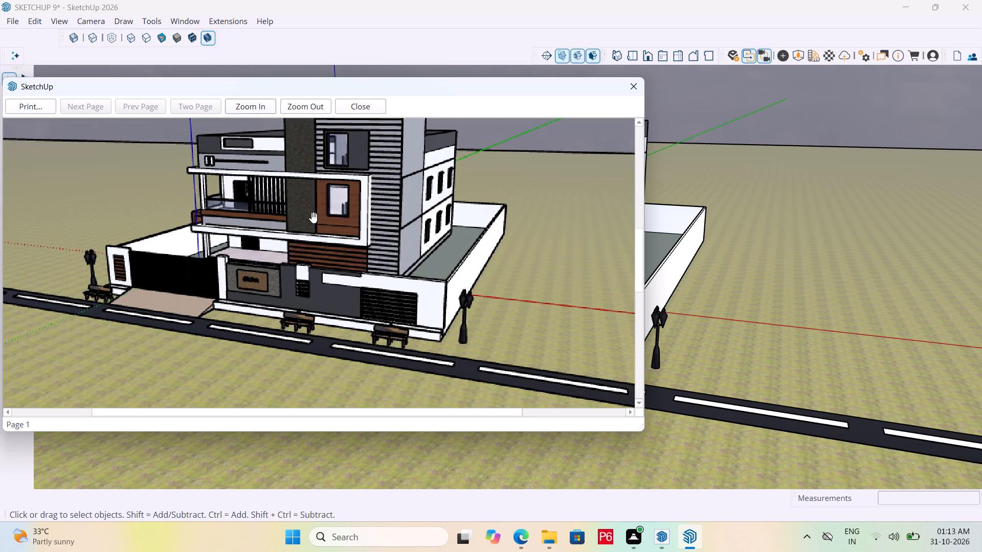
pyautogui.scroll(1, 314, 218)
pyautogui.click(311, 117)
pyautogui.click(313, 111)
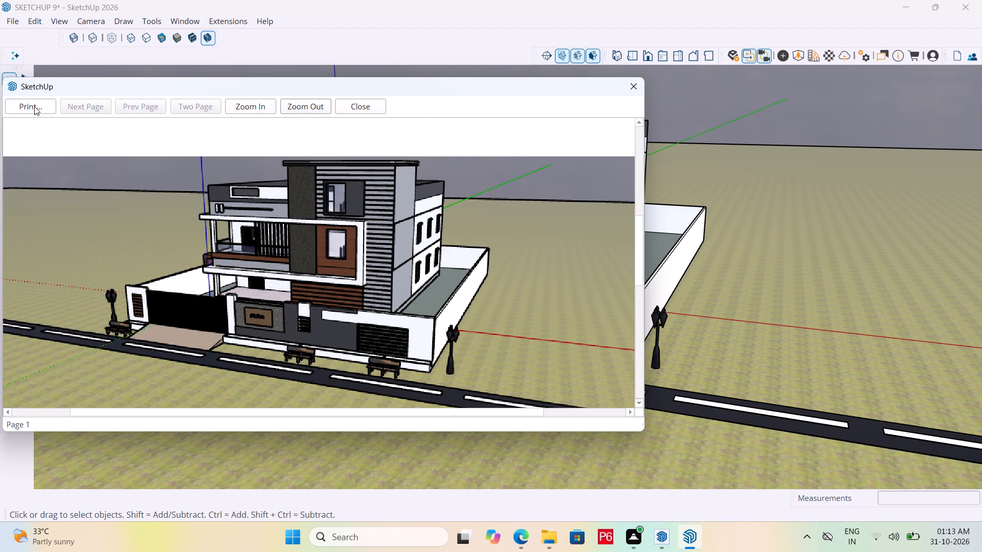
# Send the previewed view to PDF and choose the cad folder on the Desktop as the save location.
pyautogui.click(34, 107)
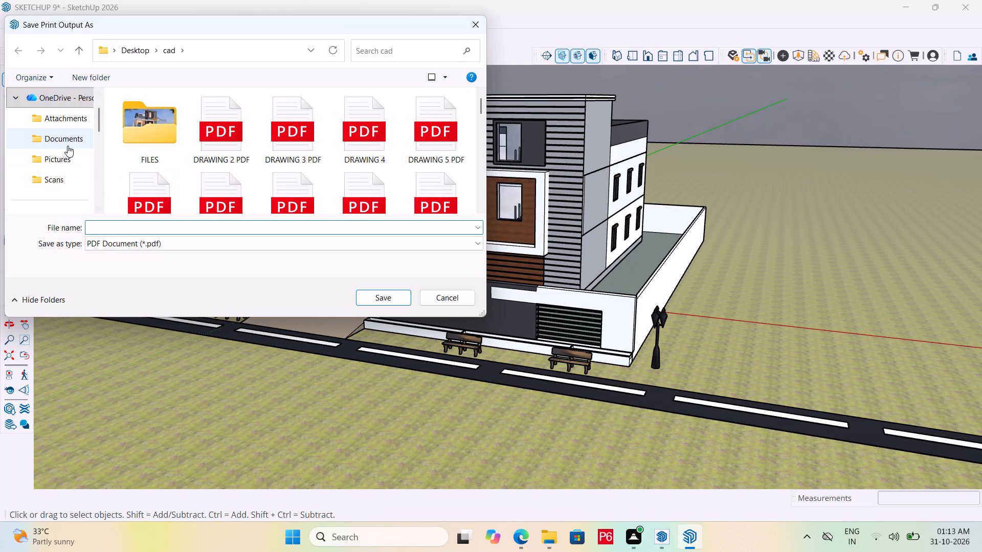
pyautogui.scroll(-5, 68, 146)
pyautogui.scroll(1, 61, 148)
pyautogui.click(61, 124)
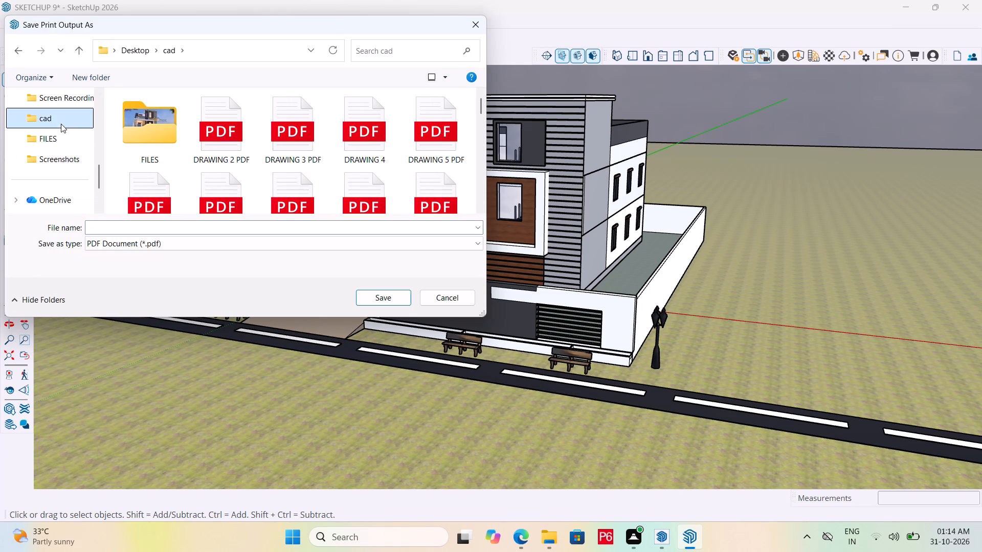
pyautogui.click(68, 117)
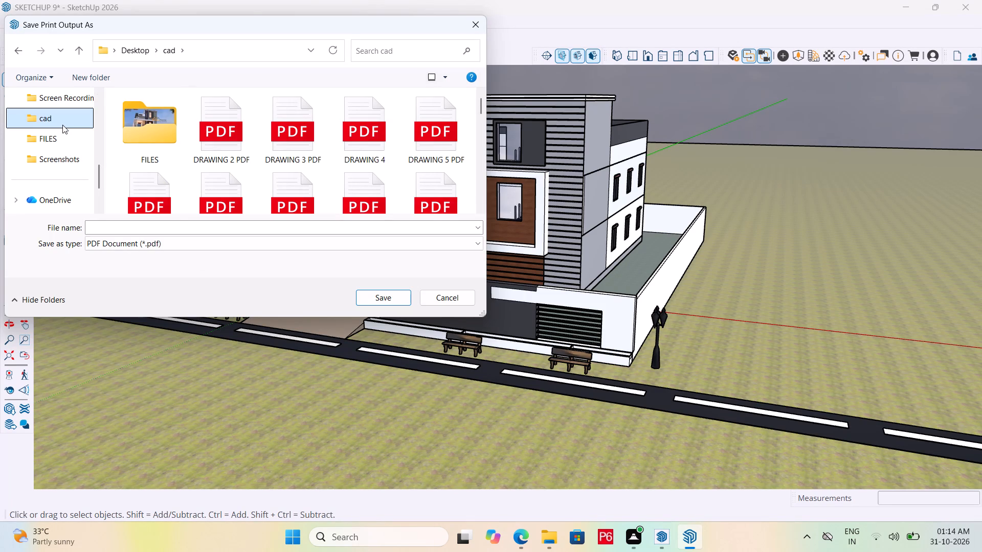
pyautogui.doubleClick(64, 122)
pyautogui.scroll(-12, 293, 177)
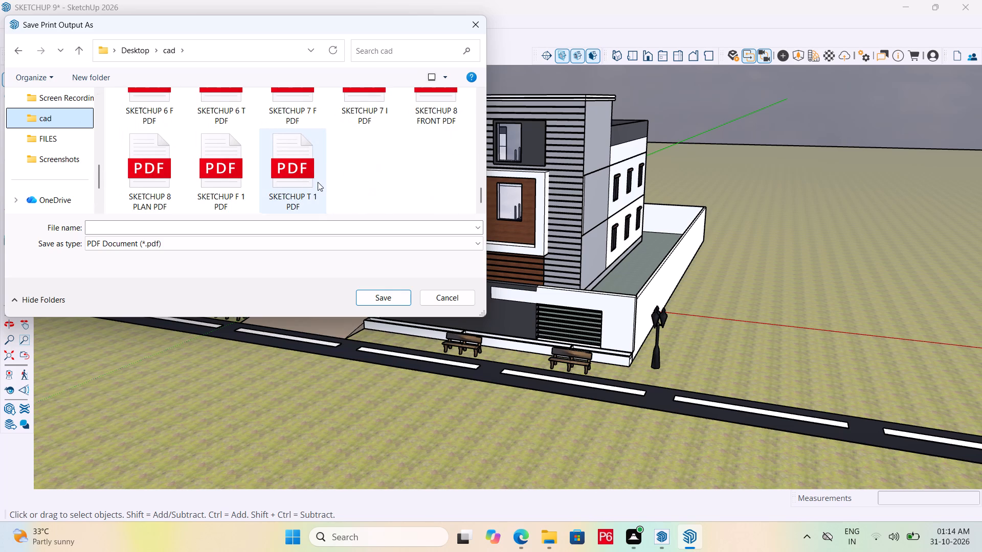
pyautogui.scroll(-6, 358, 197)
# Name the print output SKETCHUP 9 FRONT PDF and save it as a PDF document.
pyautogui.click(164, 227)
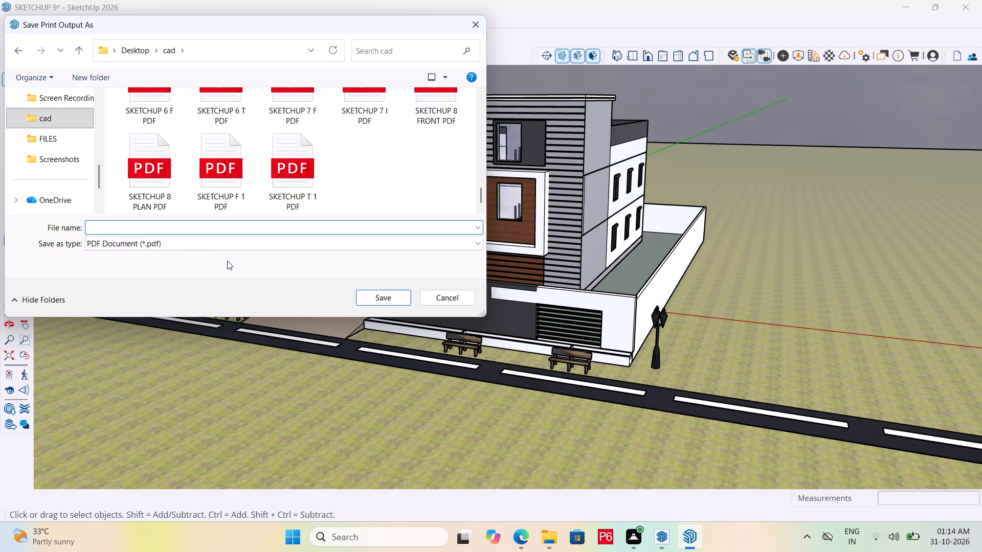
pyautogui.press('s')
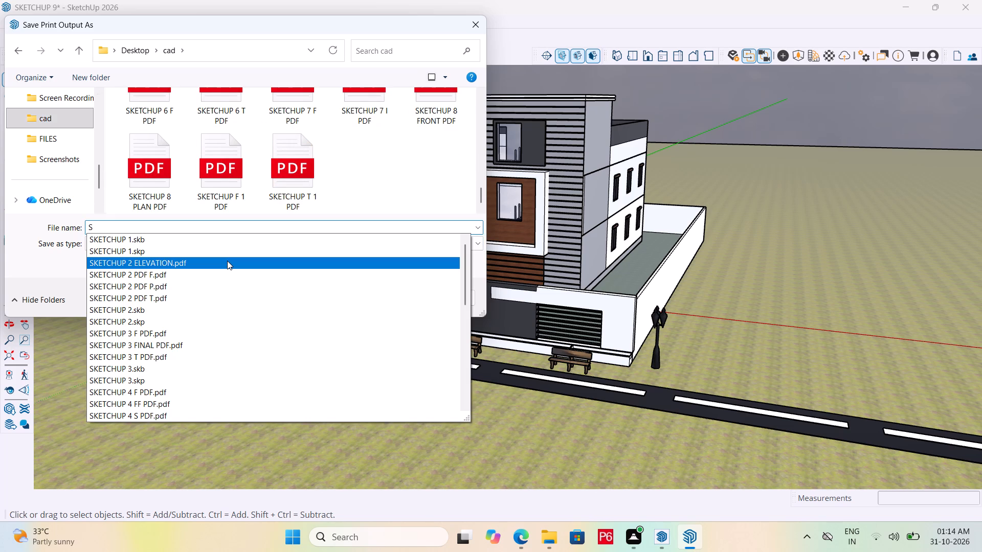
pyautogui.write('KET')
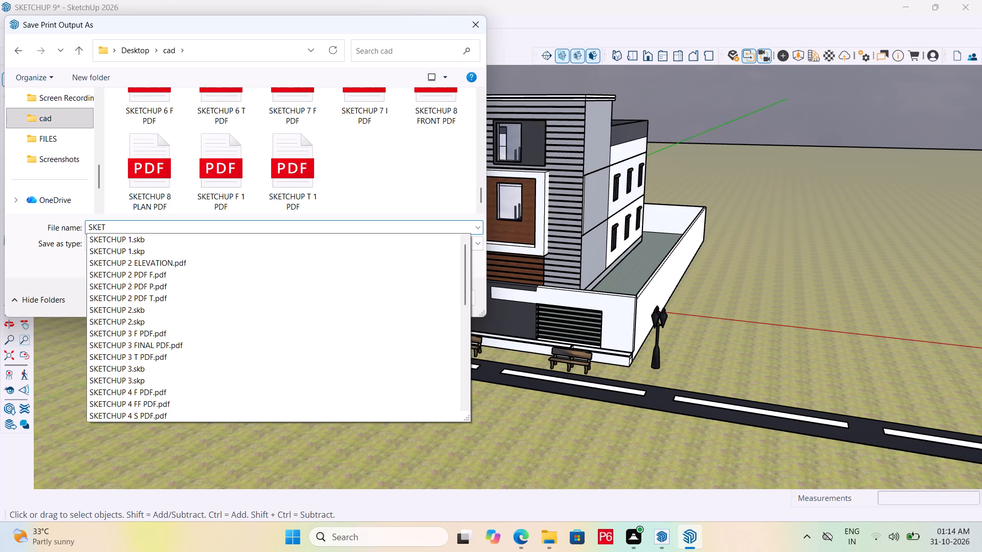
pyautogui.write('CHUP')
pyautogui.press('space')
pyautogui.press('8')
pyautogui.press('BackSpace')
pyautogui.press('9')
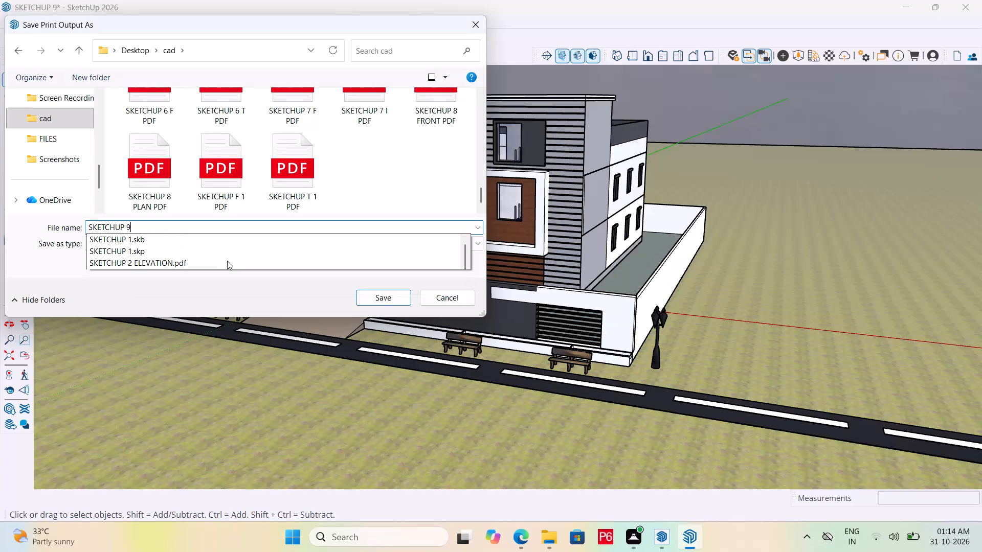
pyautogui.press('space')
pyautogui.write('FRONT')
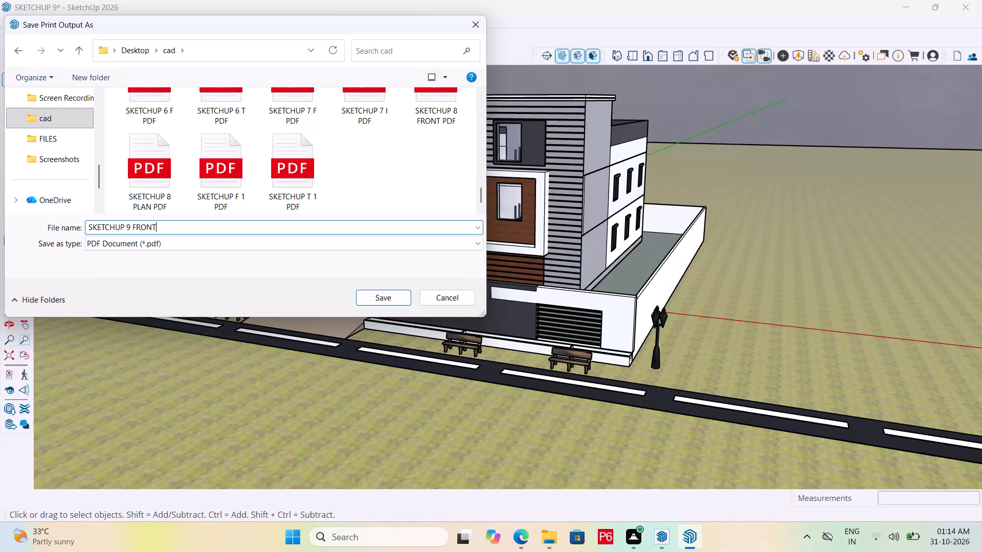
pyautogui.press('space')
pyautogui.write('PDF')
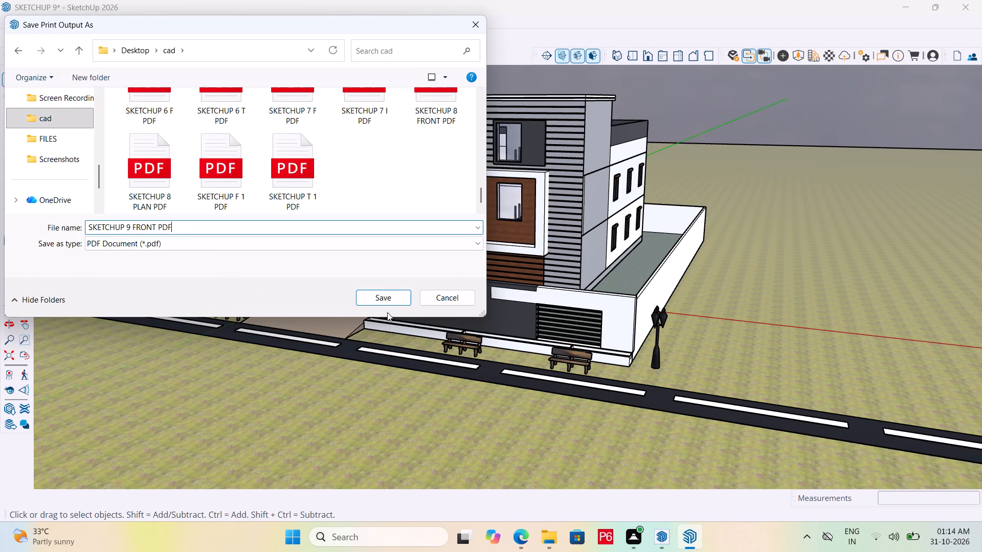
pyautogui.click(395, 297)
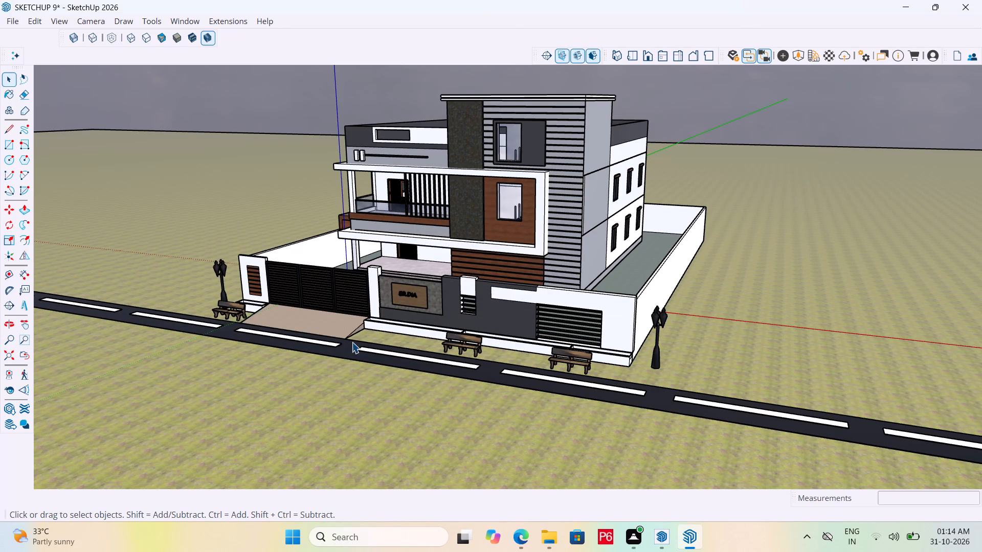
# Open a print preview of a closer corner view showing the side boundary wall, gate and house front, using Microsoft Print to PDF.
pyautogui.scroll(-4, 344, 348)
pyautogui.moveTo(275, 361); pyautogui.dragTo(532, 331, button='middle')
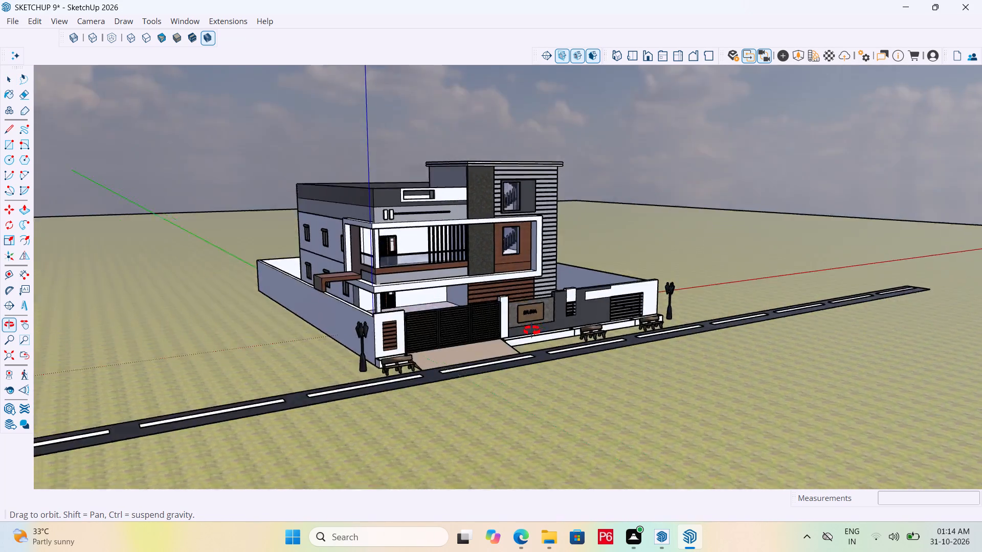
pyautogui.moveTo(532, 331); pyautogui.dragTo(597, 321, button='middle')
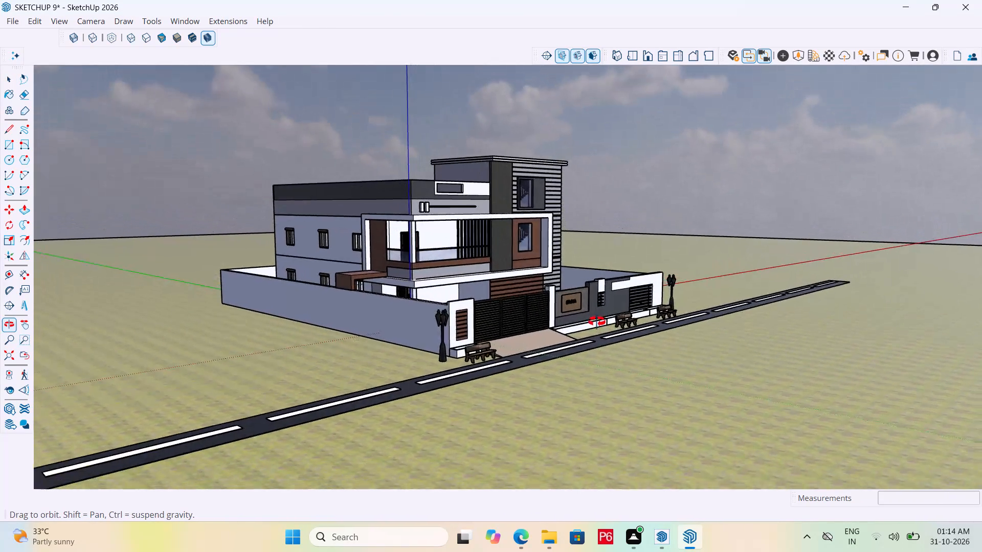
pyautogui.moveTo(597, 321); pyautogui.dragTo(572, 340, button='middle')
pyautogui.scroll(5, 474, 396)
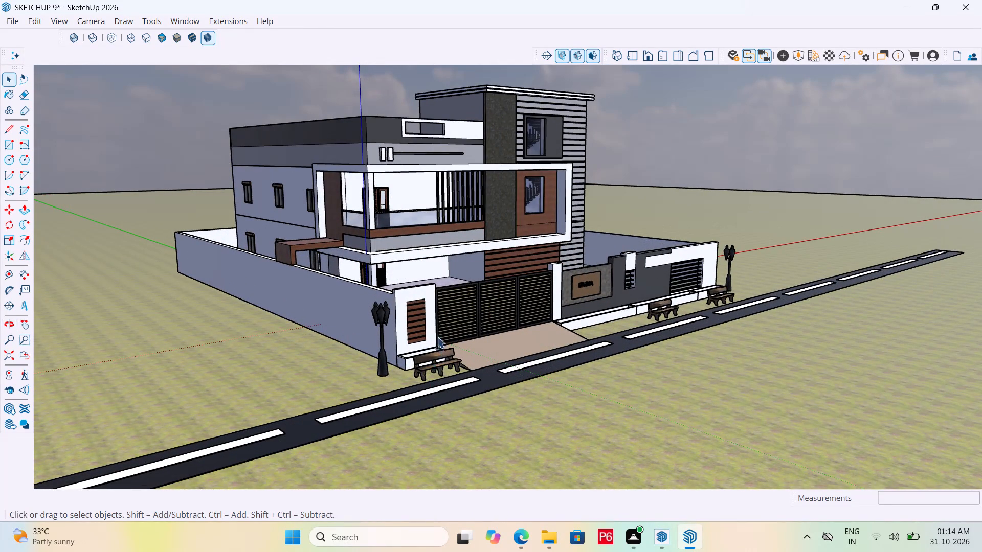
pyautogui.scroll(-1, 507, 408)
pyautogui.scroll(1, 357, 167)
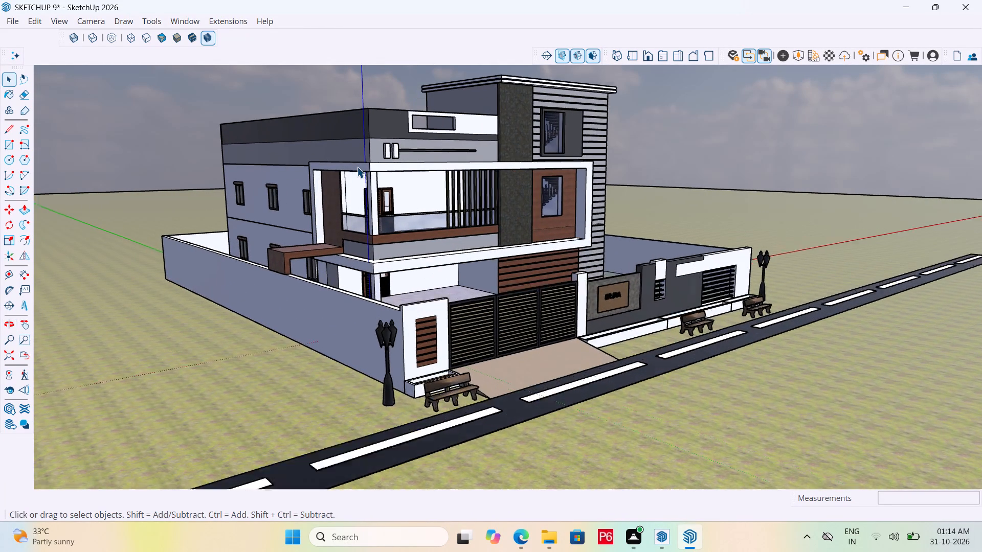
pyautogui.scroll(1, 357, 167)
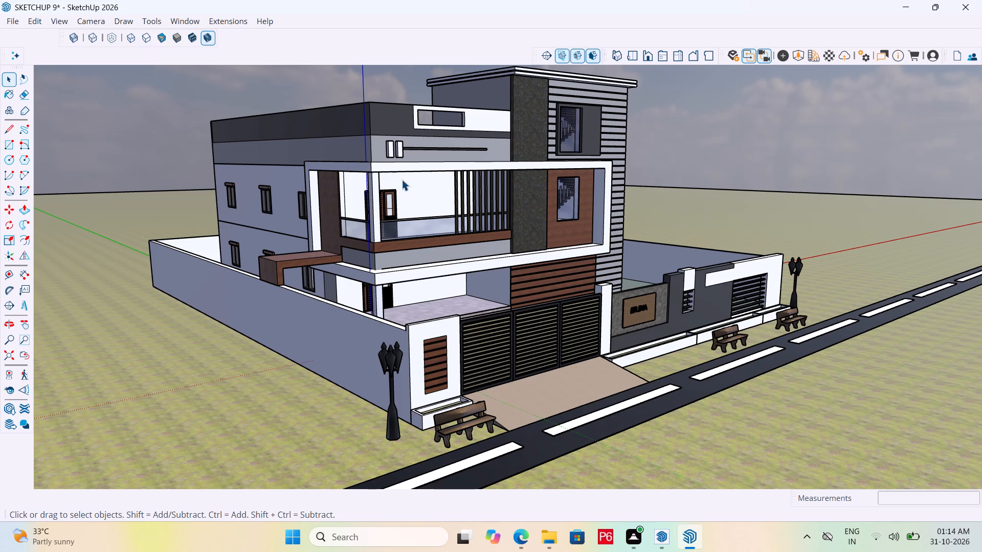
pyautogui.hotkey('ctrl', 'p')
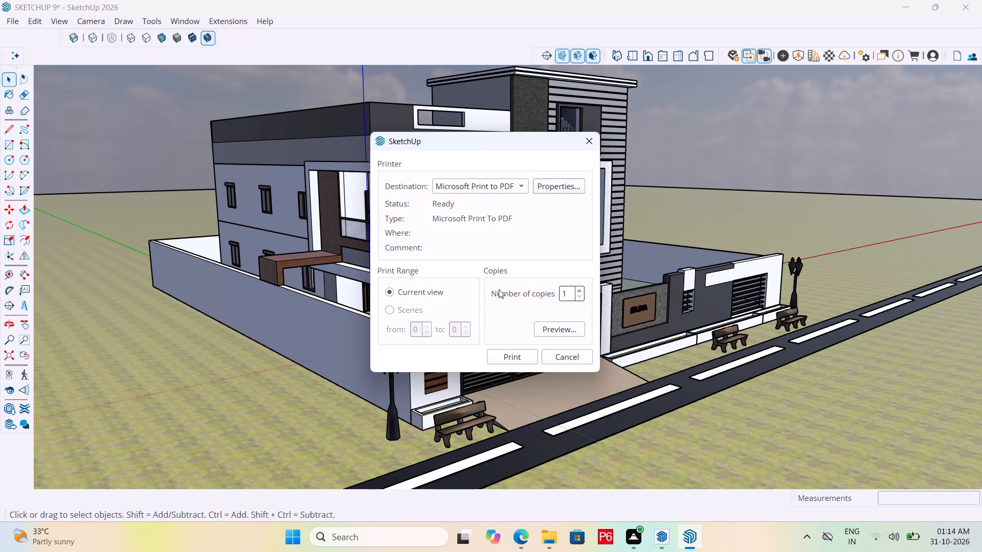
pyautogui.click(547, 330)
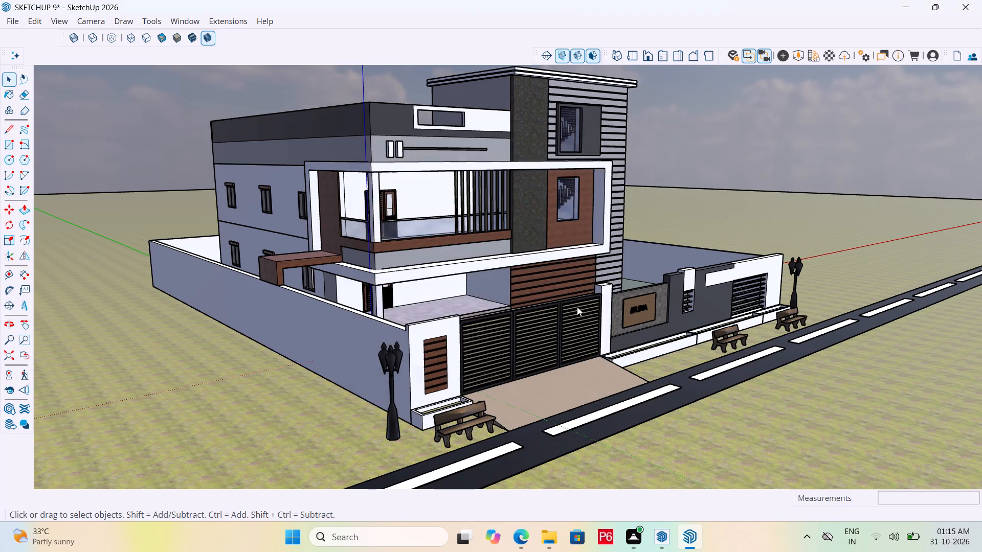
# Enlarge the print preview and examine the corner view of the house, gate, lamps and benches.
pyautogui.click(263, 102)
pyautogui.tripleClick(255, 106)
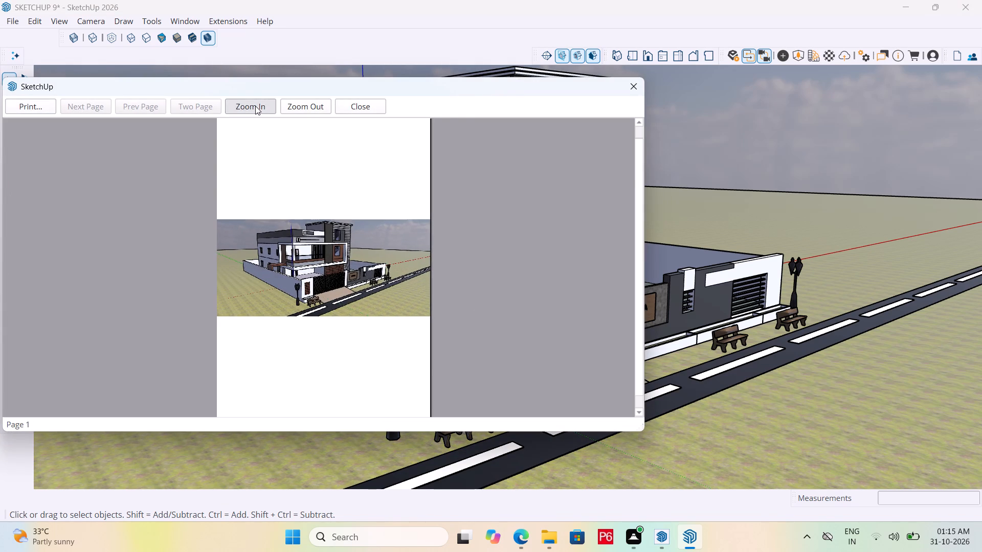
pyautogui.tripleClick(255, 106)
pyautogui.tripleClick(255, 106)
pyautogui.click(255, 106)
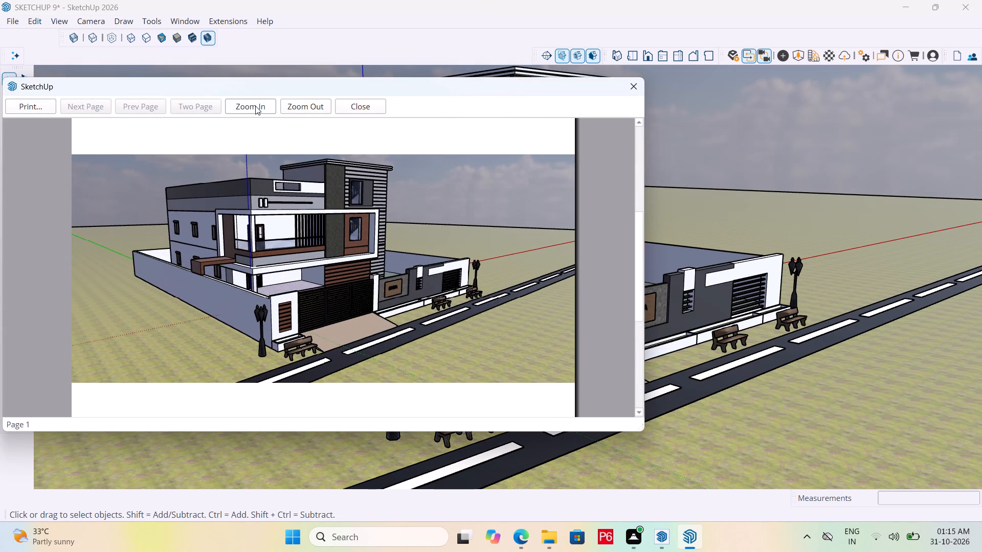
pyautogui.click(255, 106)
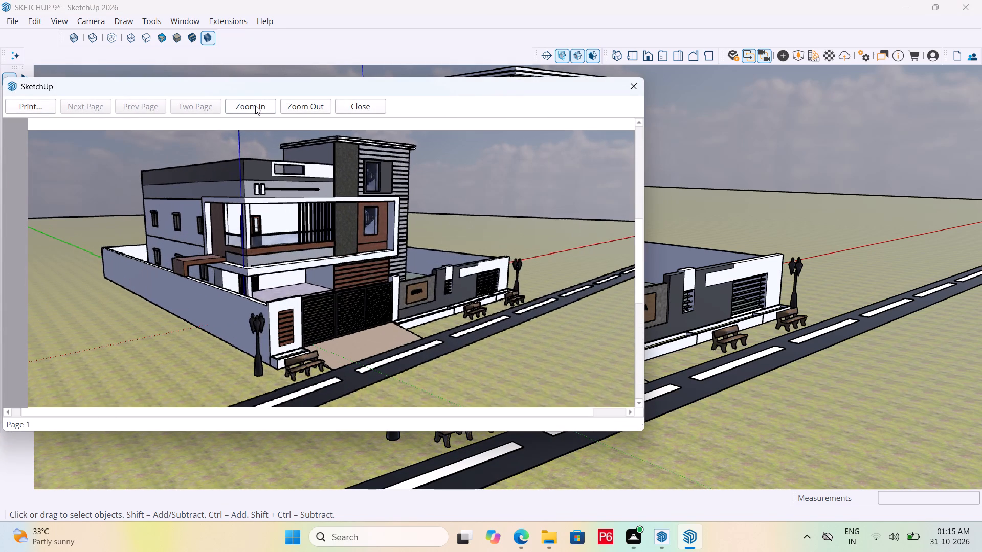
pyautogui.click(255, 106)
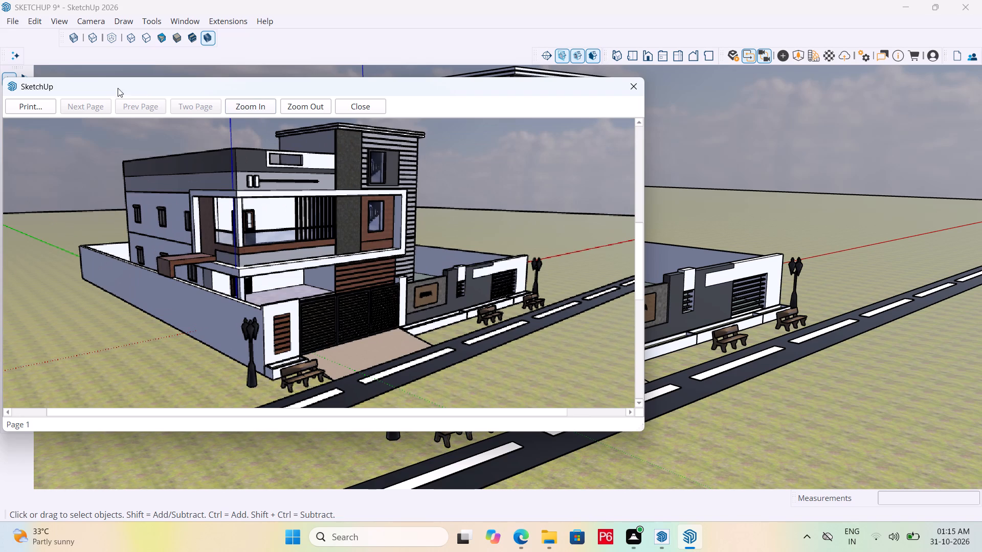
# Print the previewed corner view to PDF and save it in the cad folder as SKETCHUP 9 SIDE.
pyautogui.click(43, 111)
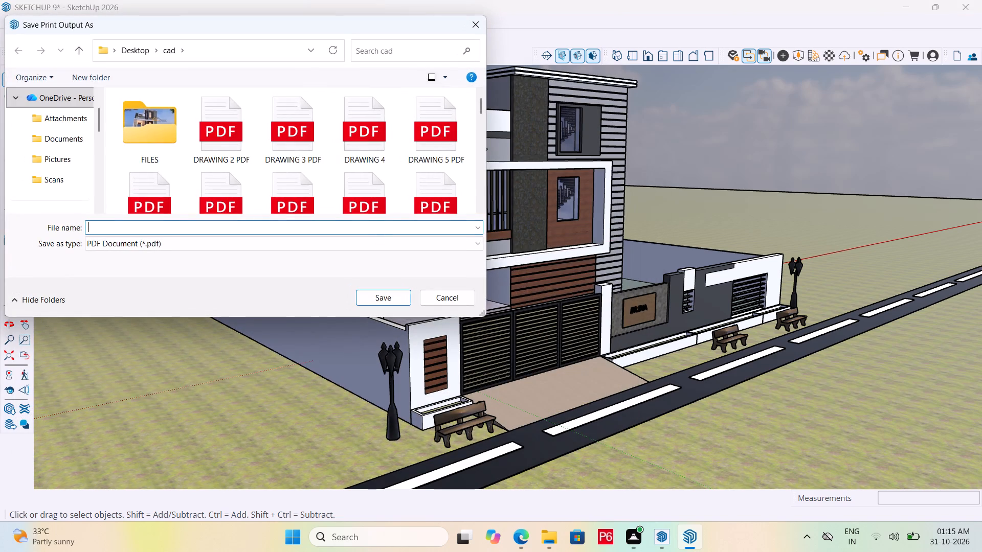
pyautogui.scroll(-6, 56, 179)
pyautogui.scroll(2, 54, 126)
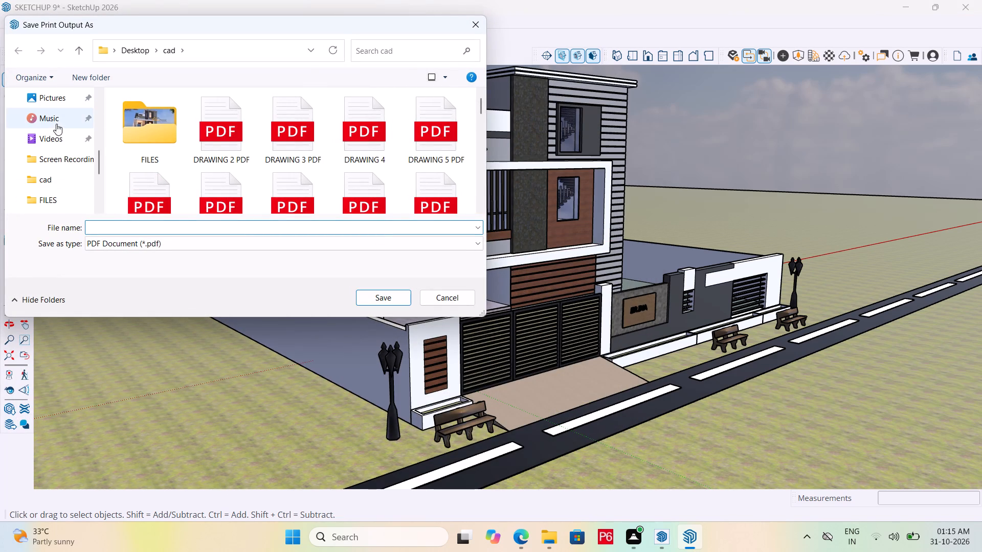
pyautogui.tripleClick(44, 178)
pyautogui.click(124, 228)
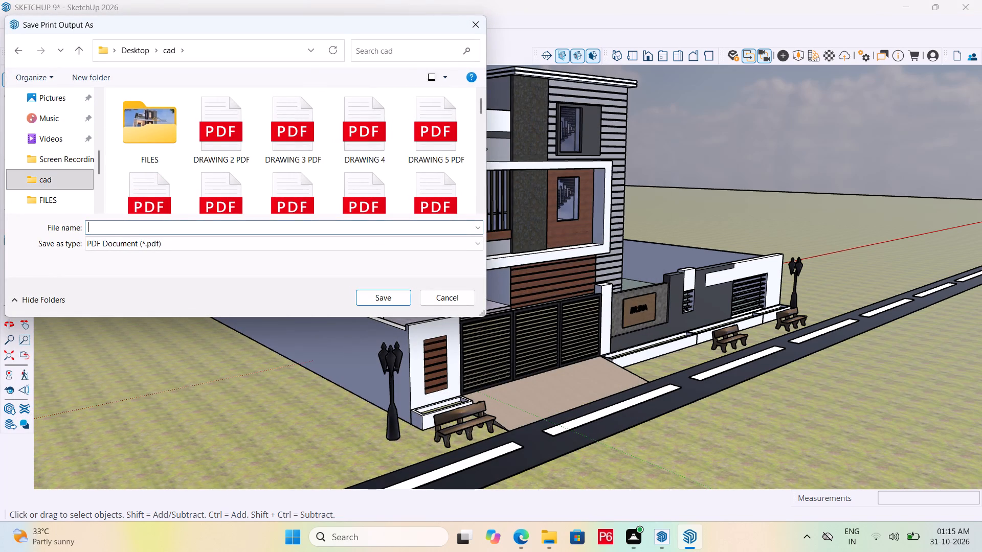
pyautogui.write('SKETCH')
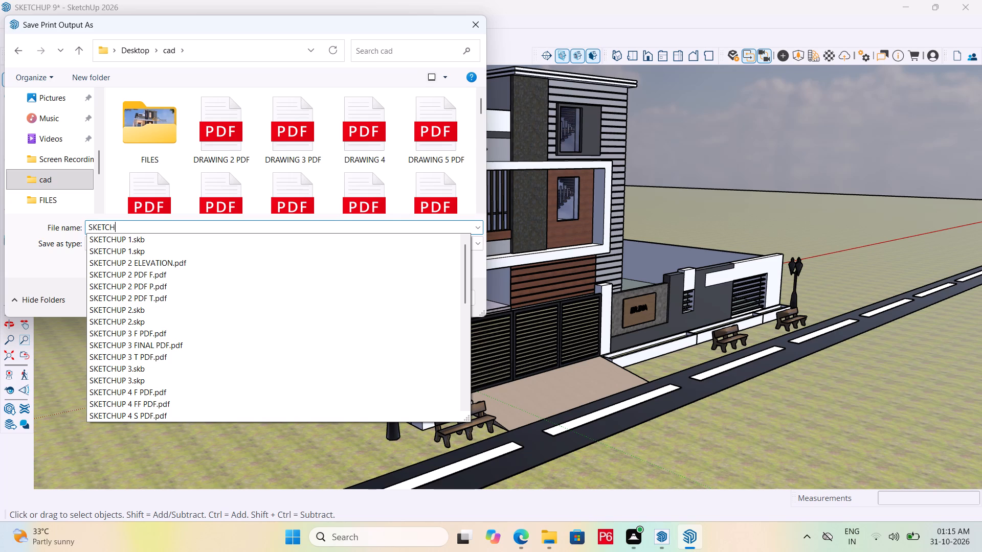
pyautogui.write('UP')
pyautogui.press('space')
pyautogui.write('9')
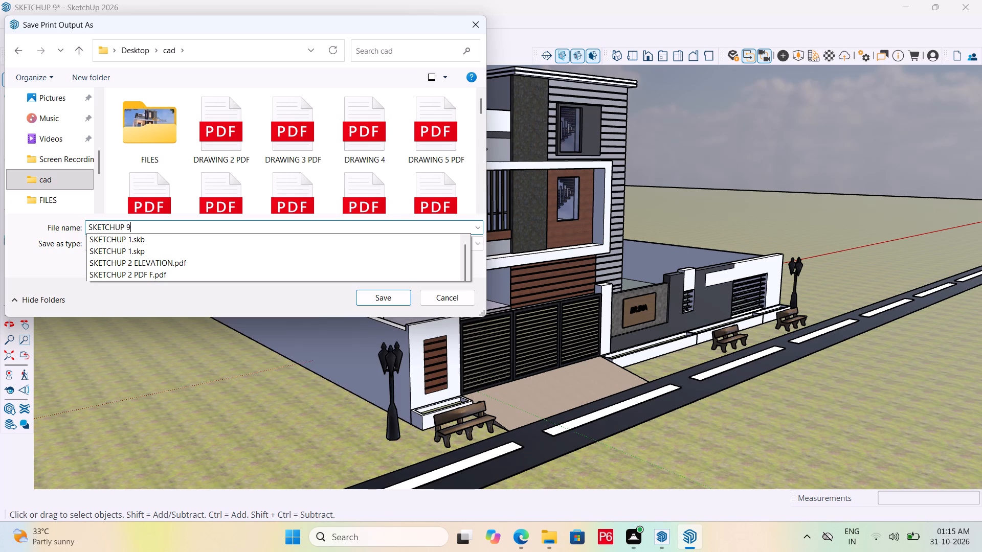
pyautogui.press('space')
pyautogui.write('SIDE')
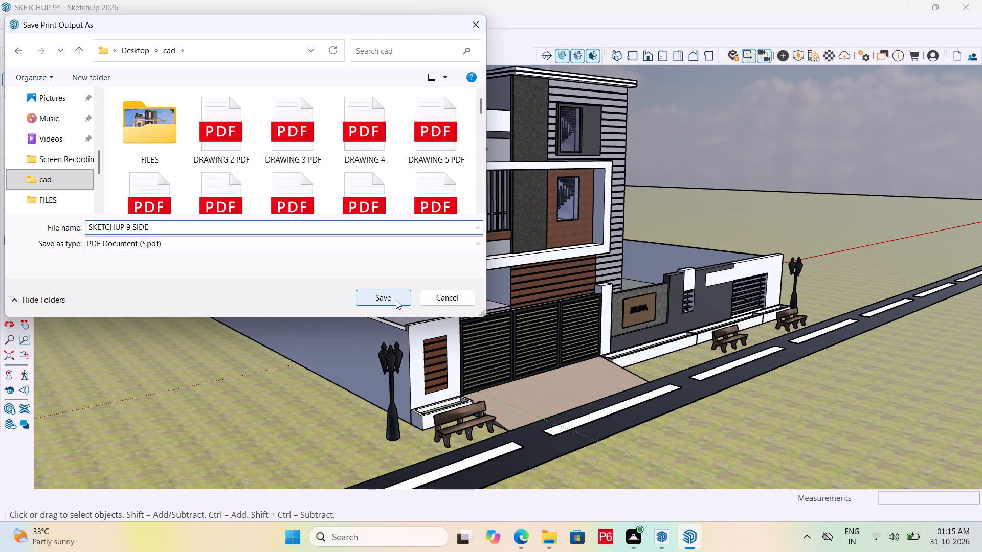
pyautogui.click(396, 300)
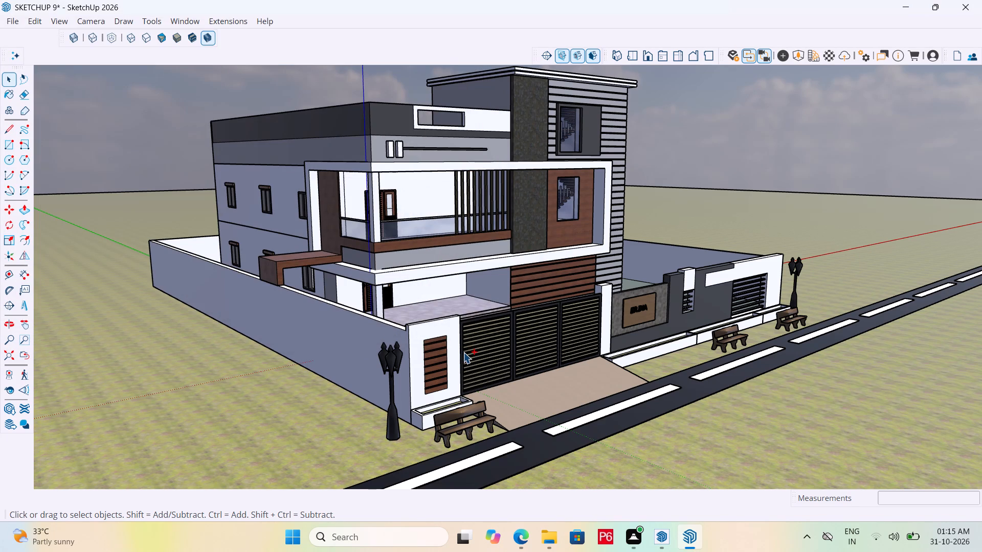
# Set the standard Front view and frame the whole house front with its boundary wall, both lamps and the benches.
pyautogui.scroll(-1, 378, 393)
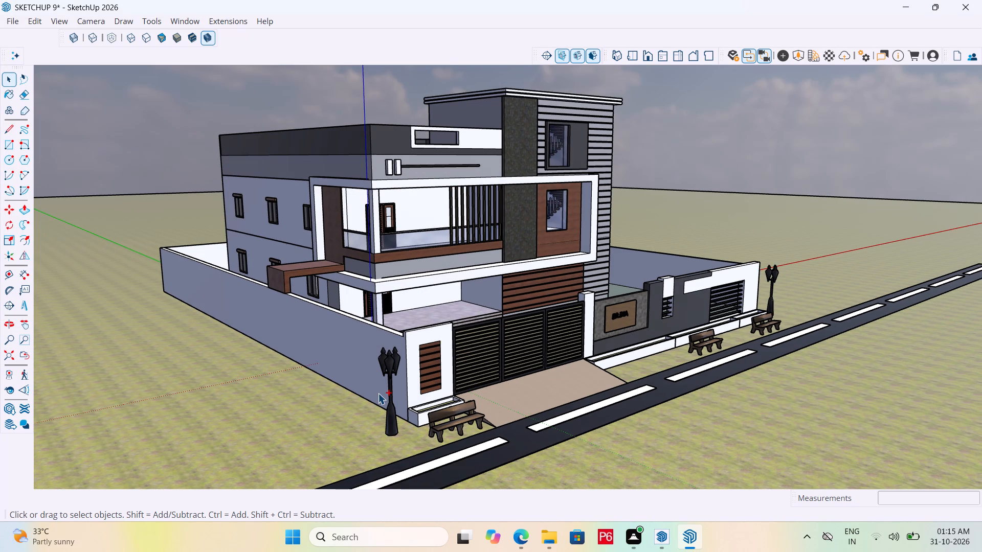
pyautogui.scroll(-1, 378, 393)
pyautogui.moveTo(469, 370); pyautogui.dragTo(317, 348, button='middle')
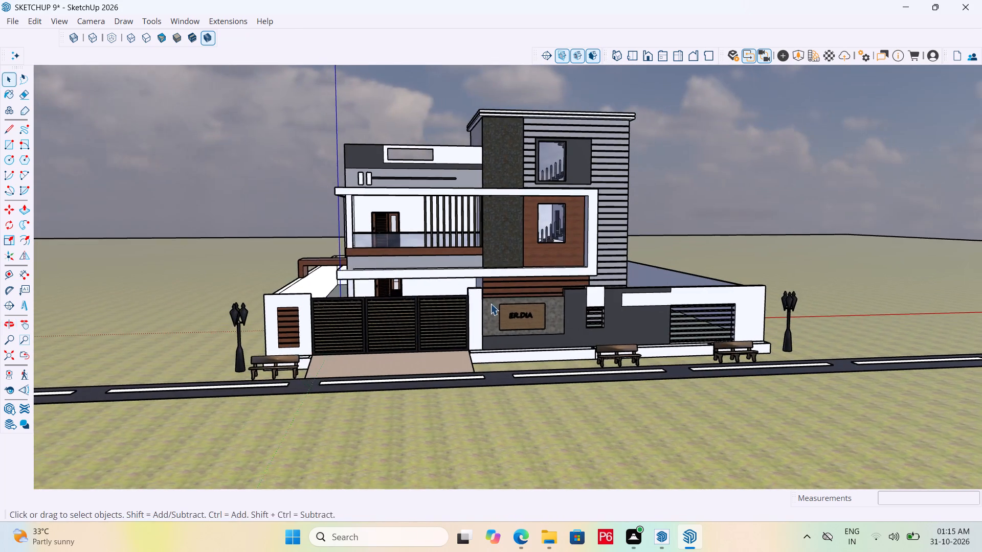
pyautogui.moveTo(490, 303); pyautogui.dragTo(462, 287, button='middle')
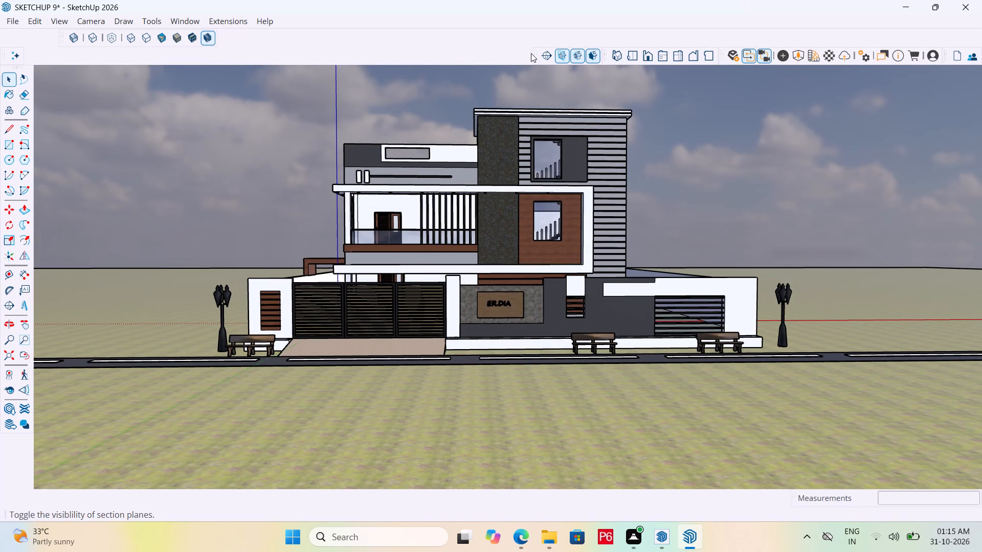
pyautogui.click(651, 54)
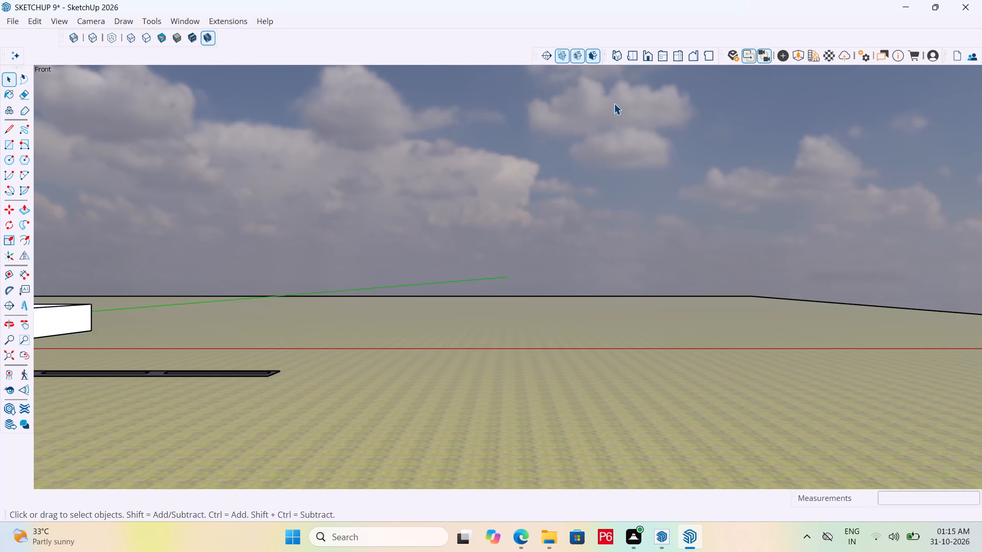
pyautogui.scroll(4, 492, 389)
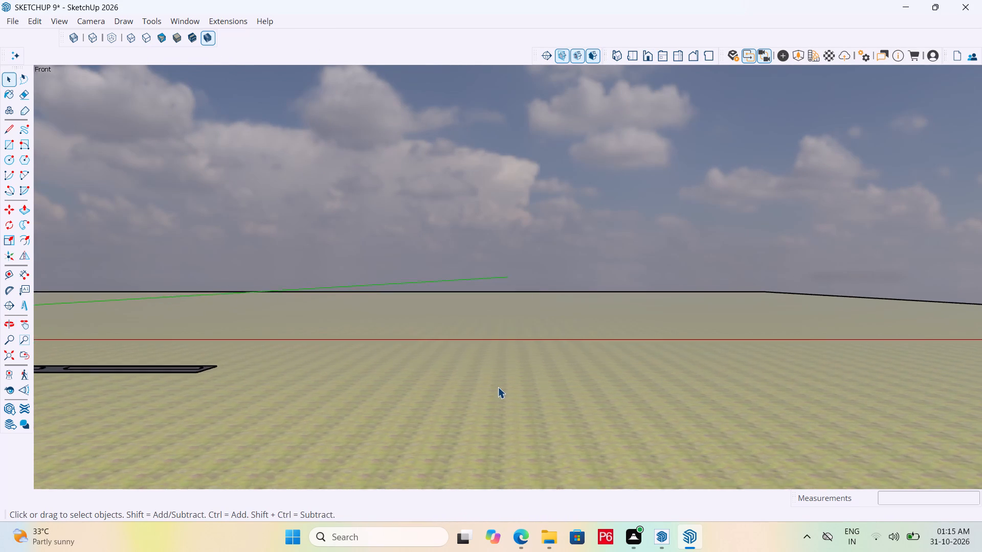
pyautogui.scroll(9, 498, 387)
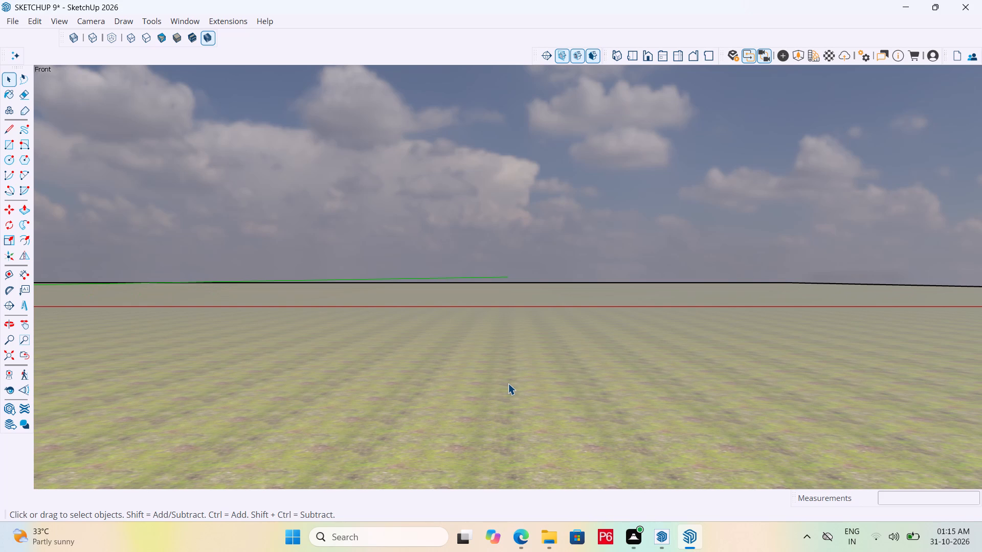
pyautogui.press('Left')
pyautogui.press('Left')
pyautogui.scroll(-6, 516, 335)
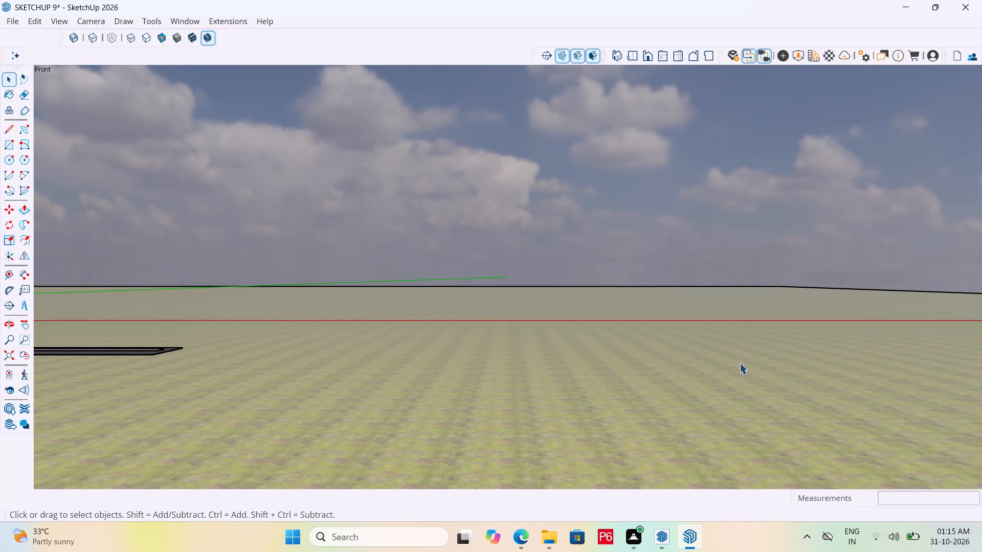
pyautogui.scroll(-6, 772, 374)
pyautogui.scroll(-7, 831, 377)
pyautogui.scroll(-7, 880, 388)
pyautogui.scroll(5, 468, 395)
pyautogui.scroll(2, 330, 392)
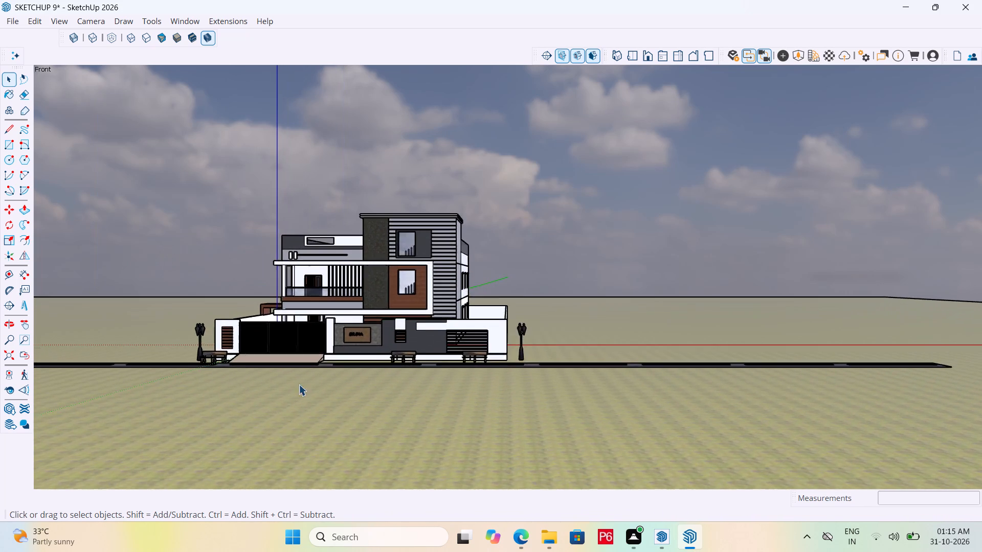
pyautogui.scroll(7, 299, 384)
pyautogui.scroll(5, 370, 324)
pyautogui.scroll(-4, 453, 326)
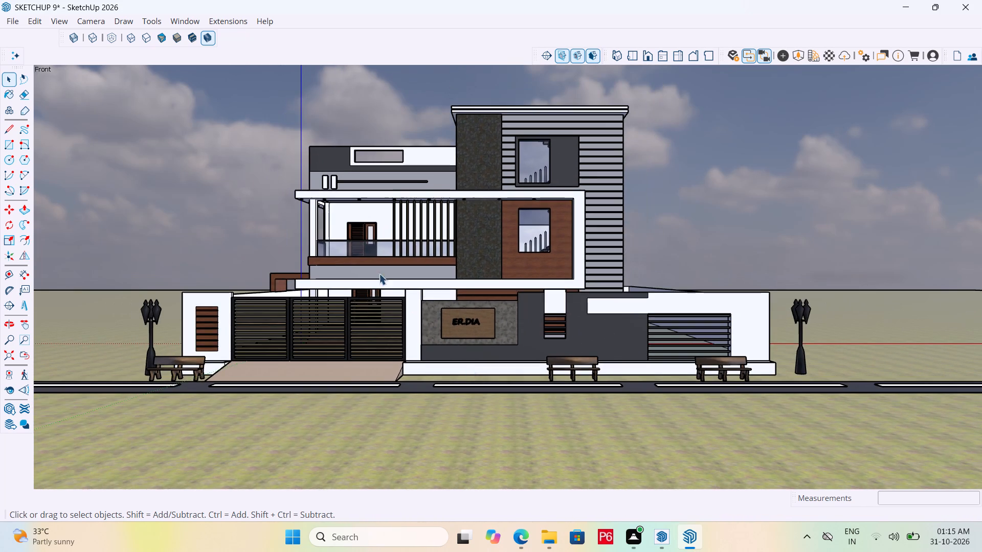
pyautogui.scroll(1, 386, 234)
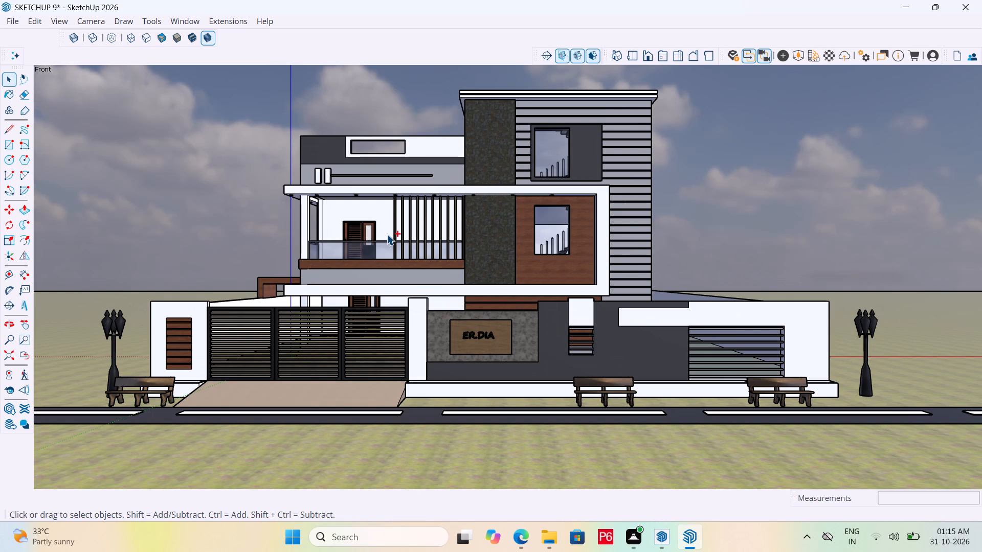
# Open a print preview of the current front view using Microsoft Print to PDF and enlarge it to check the house front.
pyautogui.hotkey('ctrl', 'p')
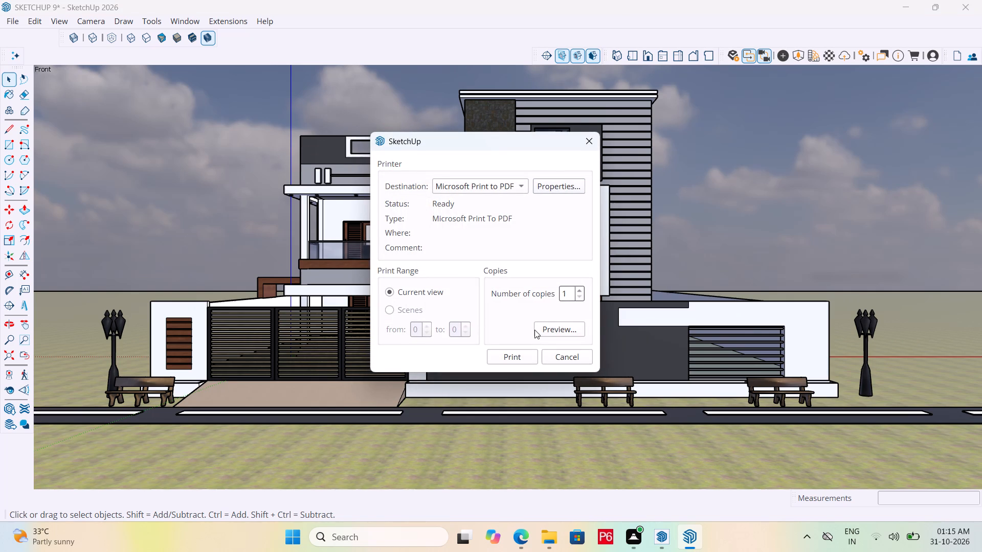
pyautogui.click(538, 331)
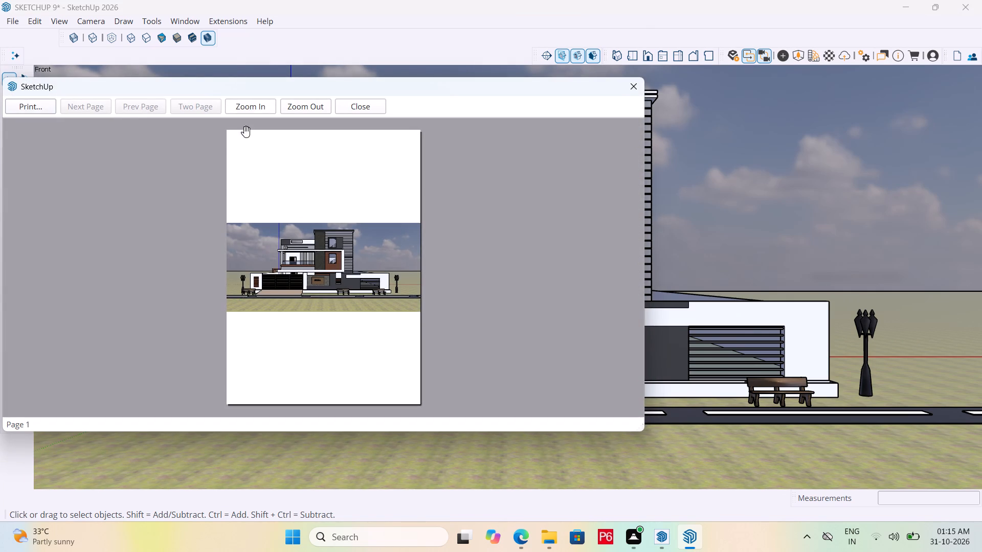
pyautogui.tripleClick(270, 106)
pyautogui.tripleClick(270, 106)
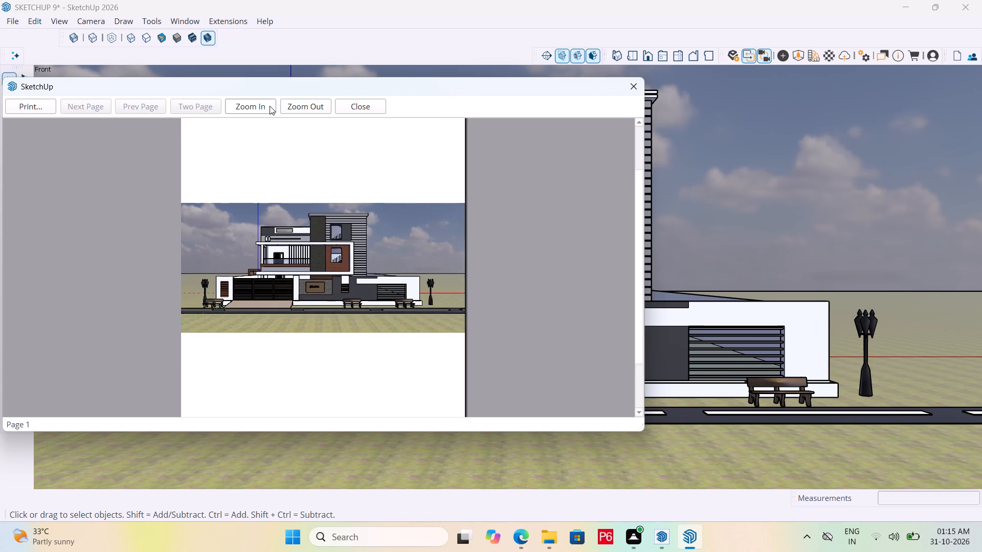
pyautogui.tripleClick(270, 106)
pyautogui.tripleClick(270, 106)
pyautogui.doubleClick(270, 106)
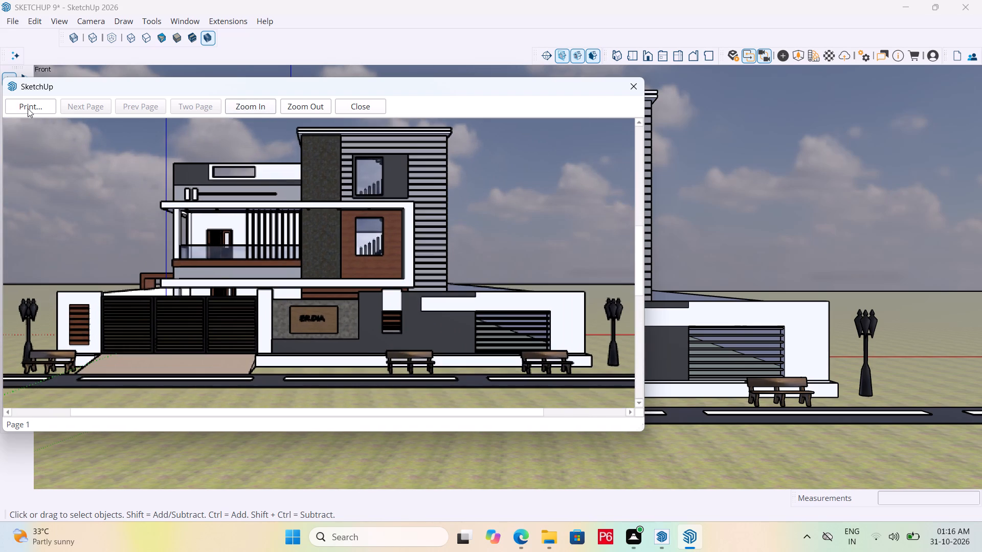
# Print the previewed front view to PDF and save it in the cad folder as SKETCHUP 9 S.
pyautogui.click(38, 108)
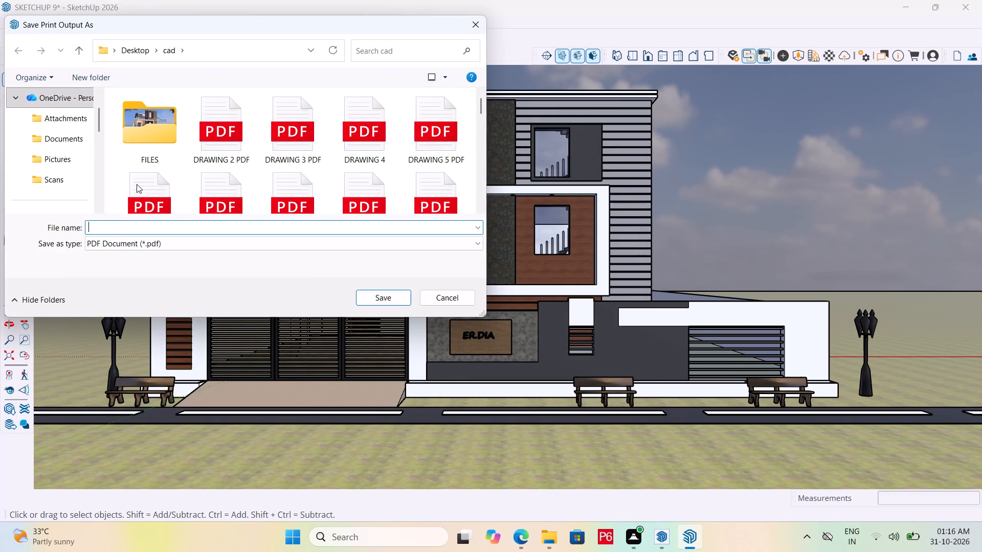
pyautogui.scroll(-3, 34, 165)
pyautogui.click(50, 156)
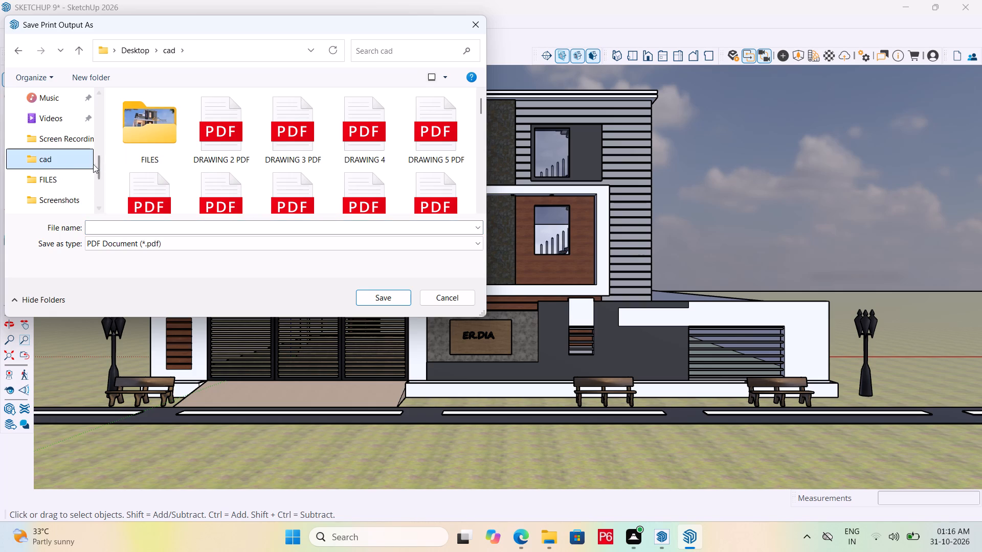
pyautogui.doubleClick(73, 159)
pyautogui.click(137, 226)
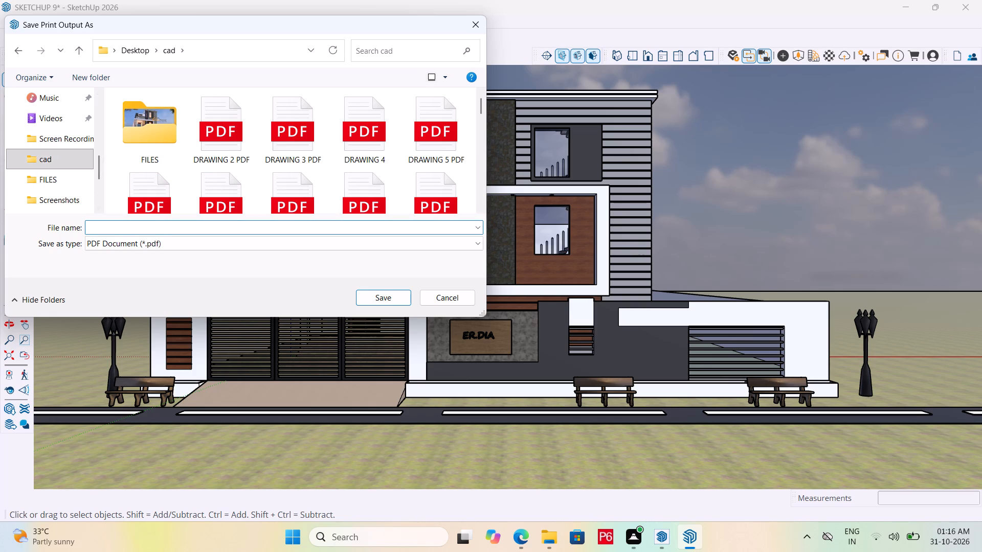
pyautogui.write('SKETC')
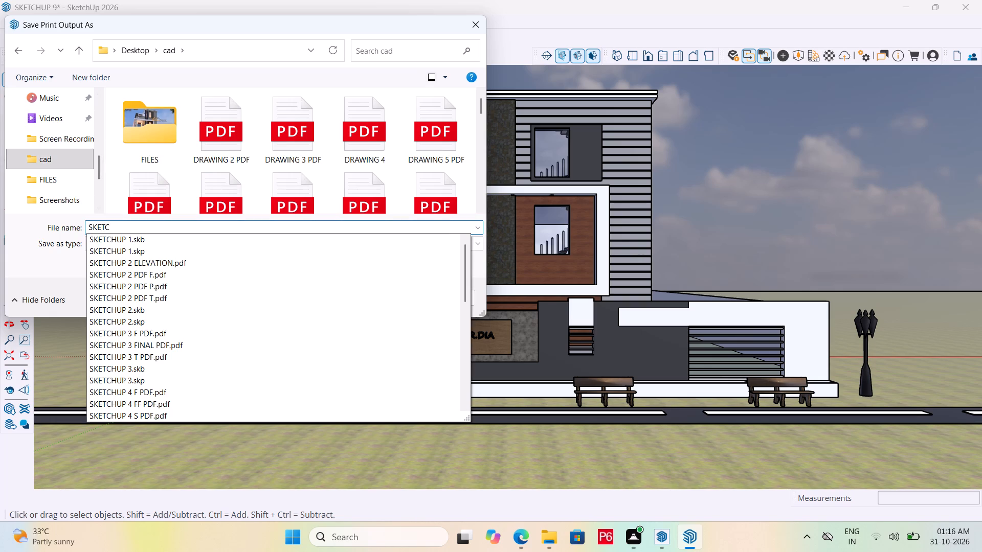
pyautogui.press('h')
pyautogui.write('UP')
pyautogui.press('space')
pyautogui.write('9')
pyautogui.press('space')
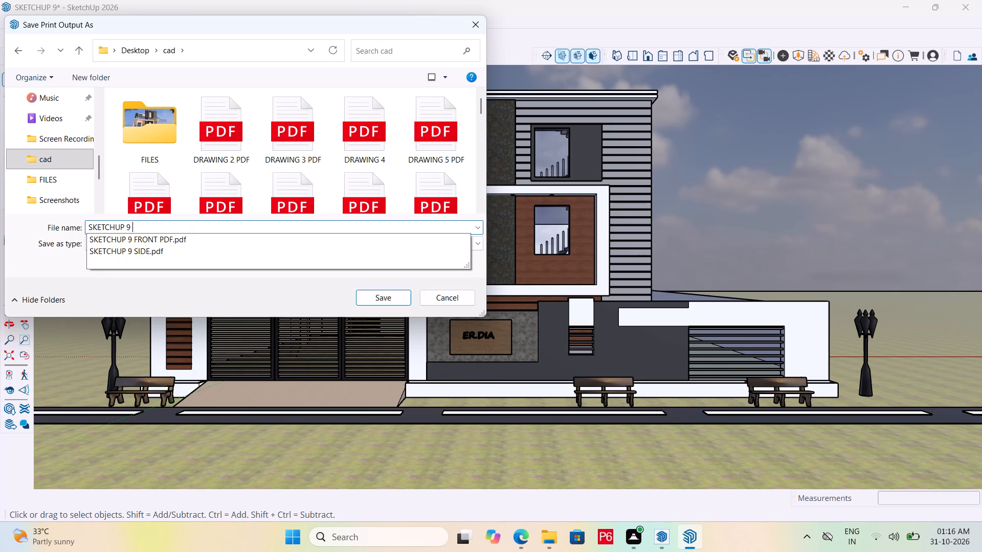
pyautogui.press('s')
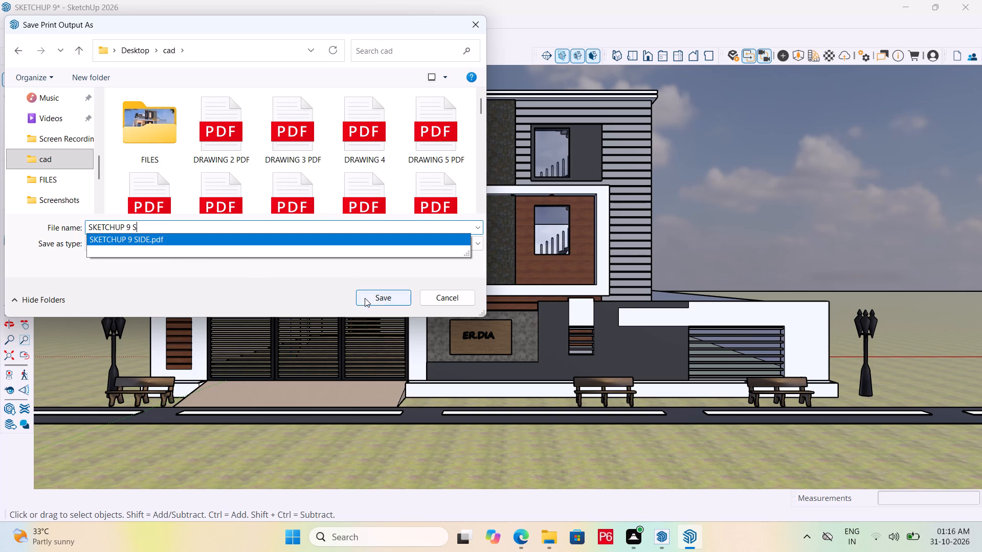
pyautogui.click(369, 297)
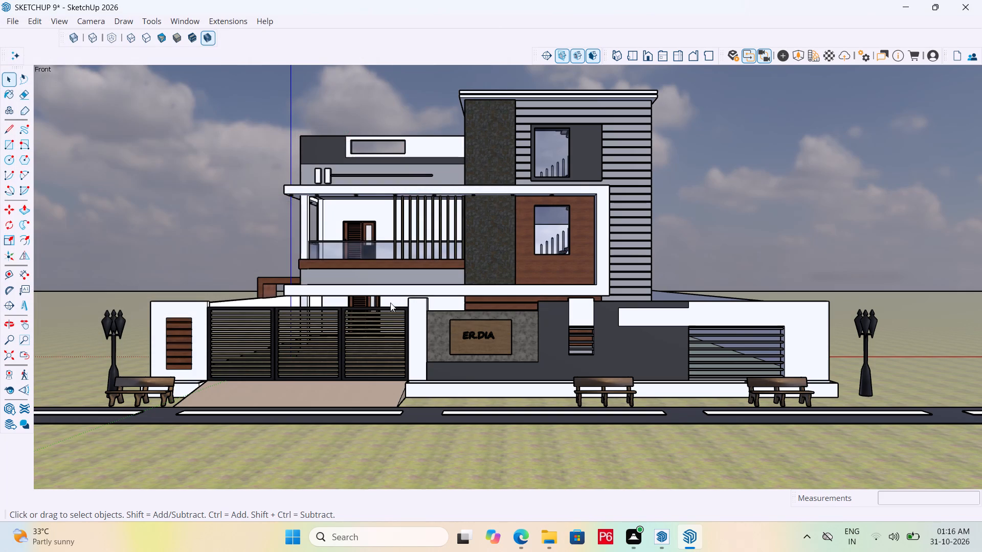